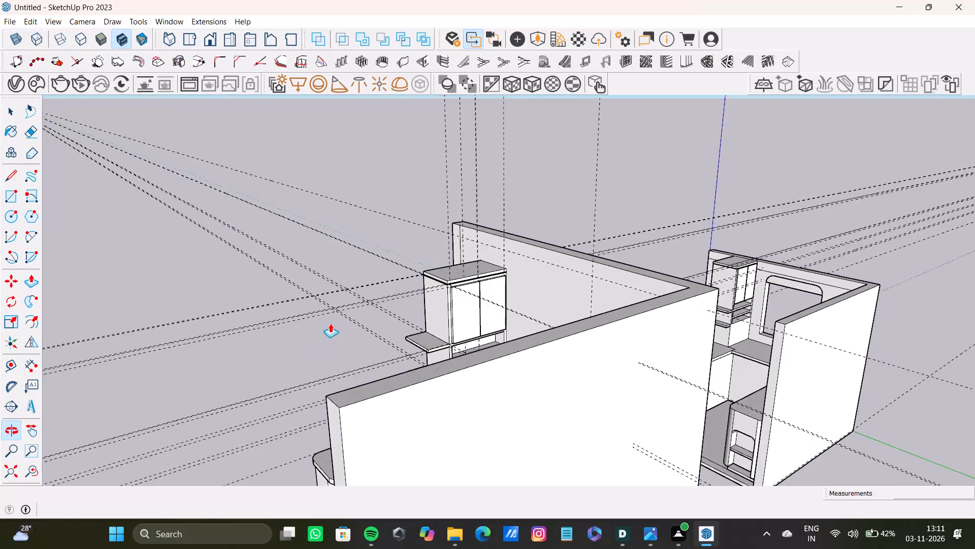
# Examine the column's top and the two kitchen models from outside and above the walls.
pyautogui.scroll(20, 402, 273)
pyautogui.scroll(6, 402, 273)
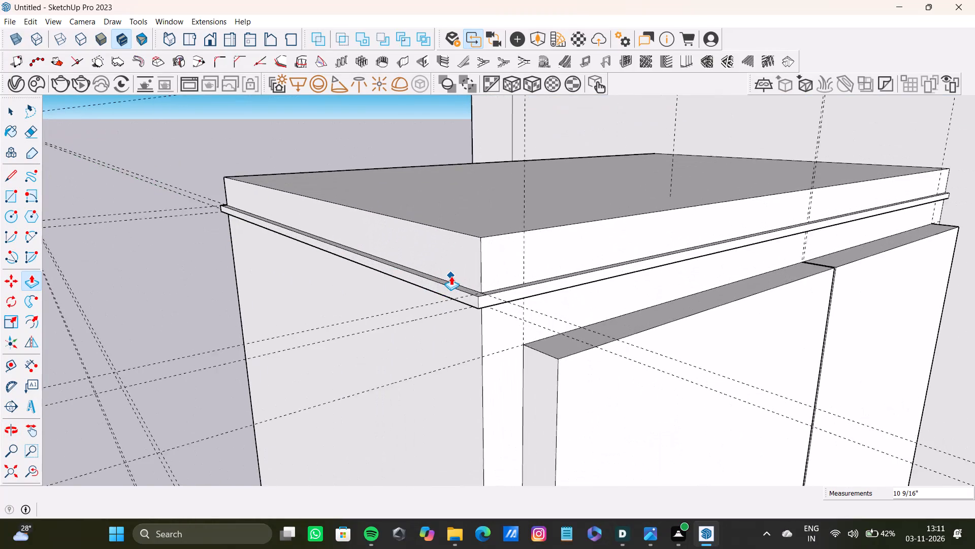
pyautogui.scroll(-20, 451, 276)
pyautogui.scroll(-9, 451, 276)
pyautogui.moveTo(454, 274); pyautogui.dragTo(518, 253, button='middle')
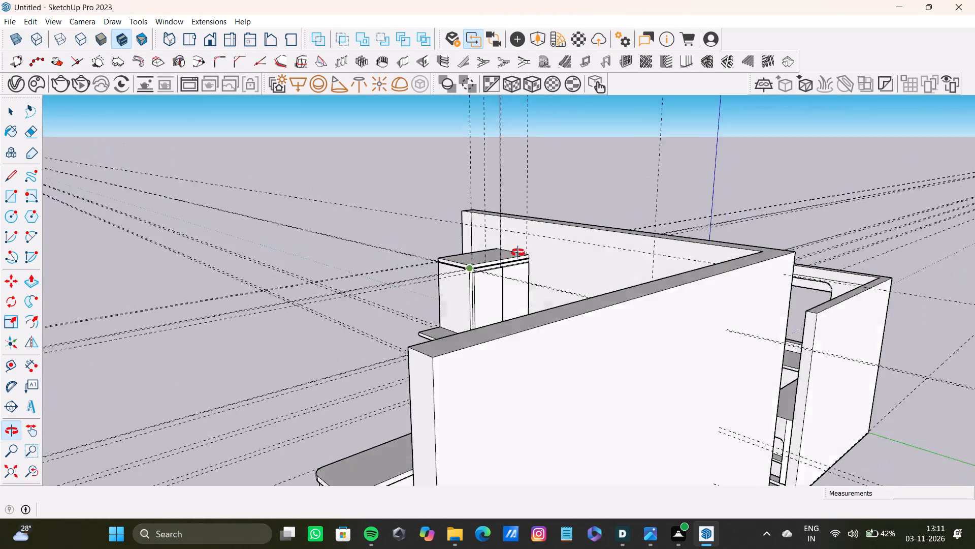
pyautogui.moveTo(518, 253); pyautogui.dragTo(597, 263, button='middle')
pyautogui.scroll(-11, 597, 263)
pyautogui.moveTo(594, 283); pyautogui.dragTo(787, 310, button='middle')
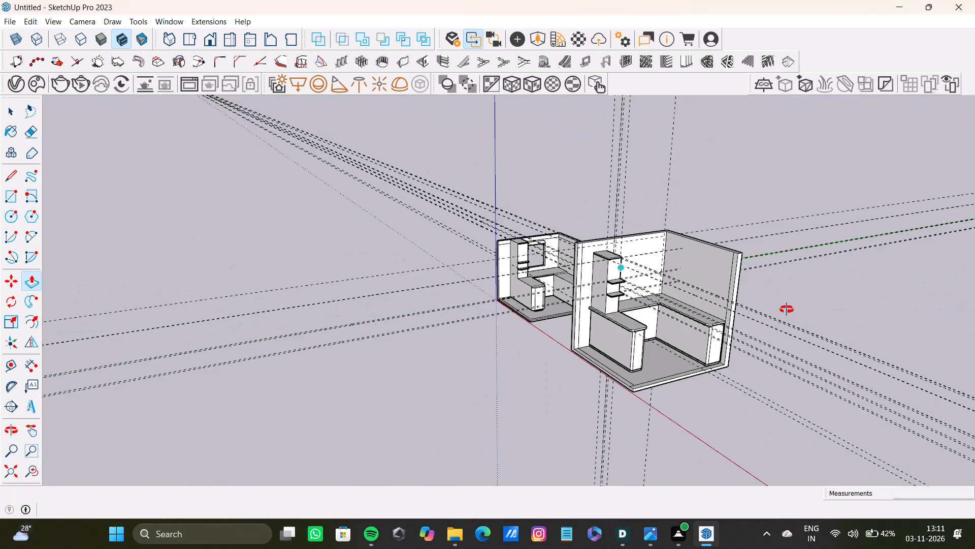
pyautogui.moveTo(787, 310); pyautogui.dragTo(821, 342, button='middle')
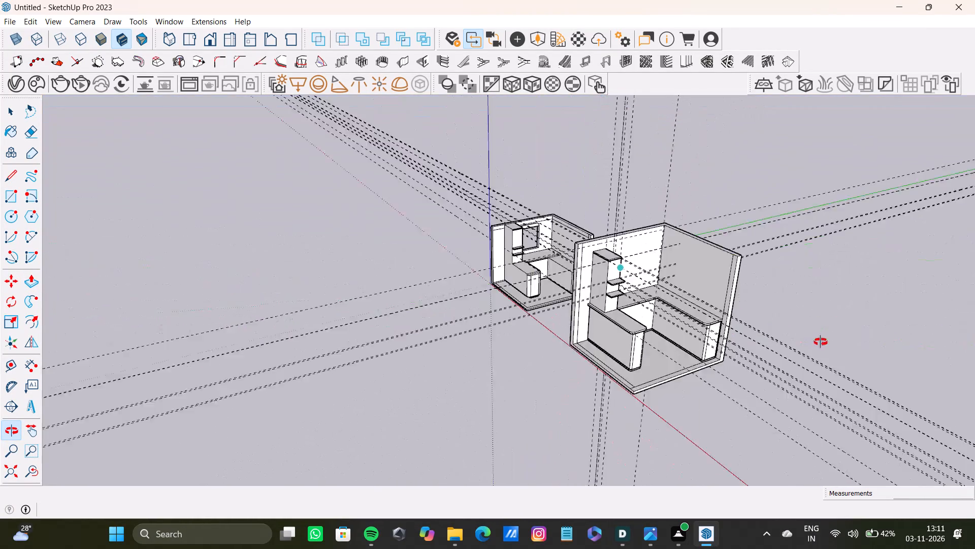
pyautogui.moveTo(821, 342); pyautogui.dragTo(835, 344, button='middle')
# Save the model as "3rd nov sheet" in the pdfs folder on the Desktop.
pyautogui.hotkey('ctrl', 's')
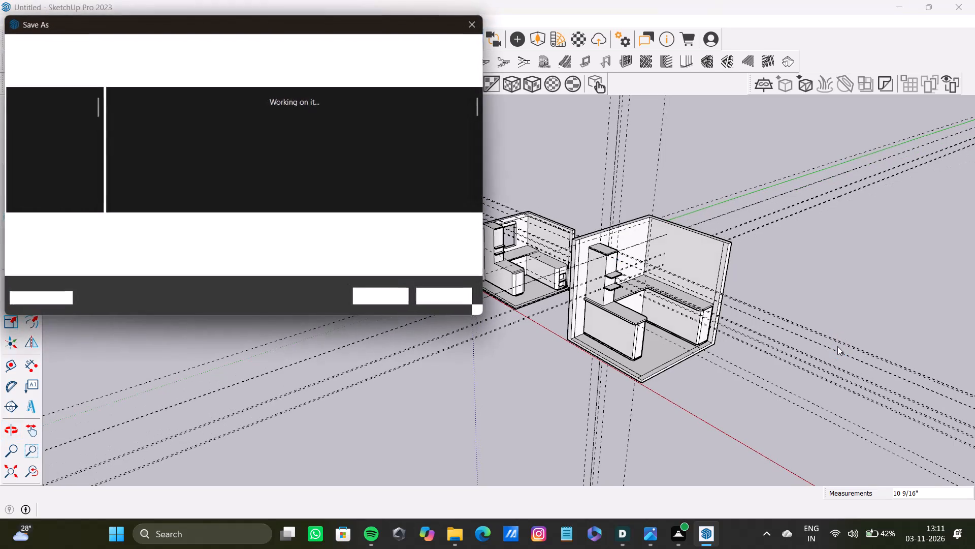
pyautogui.scroll(-8, 81, 130)
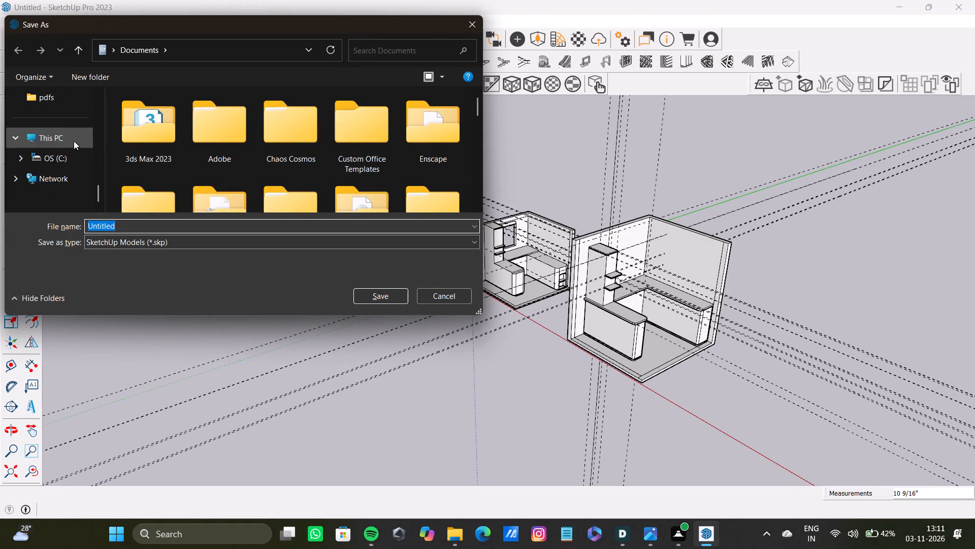
pyautogui.scroll(-5, 74, 141)
pyautogui.scroll(3, 50, 159)
pyautogui.scroll(-3, 54, 174)
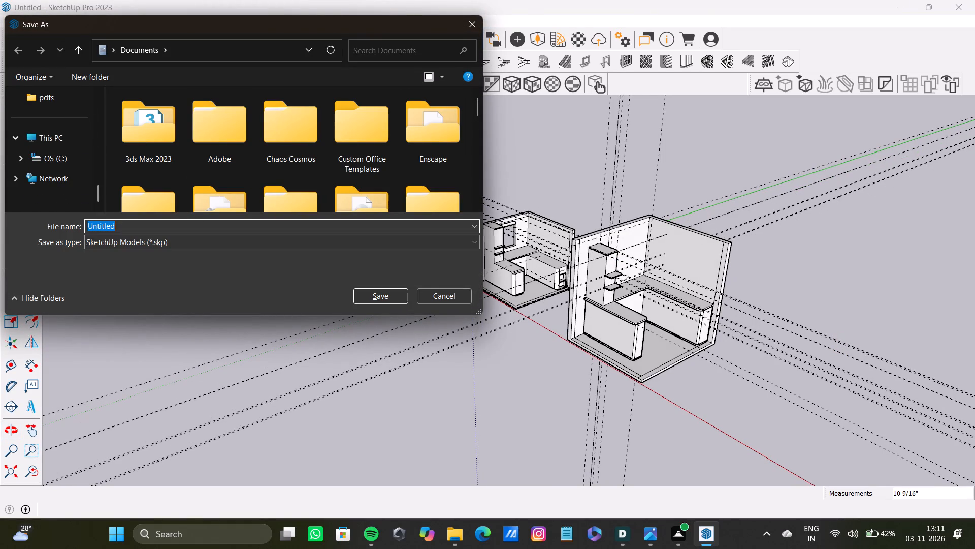
pyautogui.moveTo(139, 226); pyautogui.dragTo(49, 234)
pyautogui.press('BackSpace')
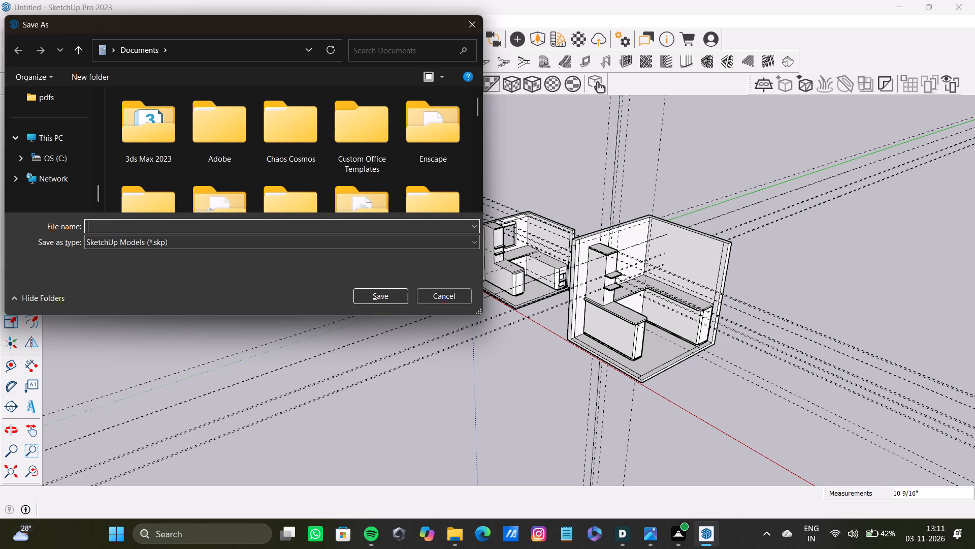
pyautogui.click(45, 96)
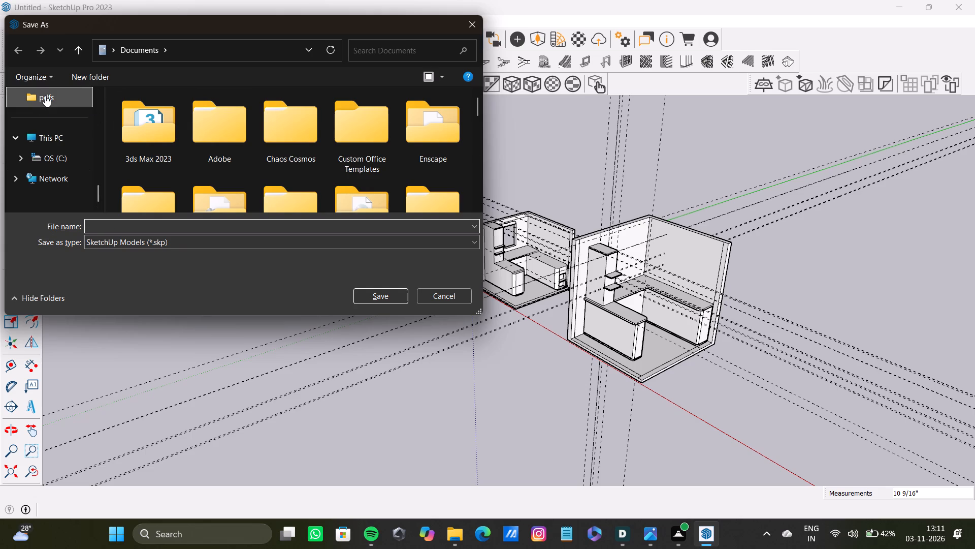
pyautogui.scroll(-7, 278, 167)
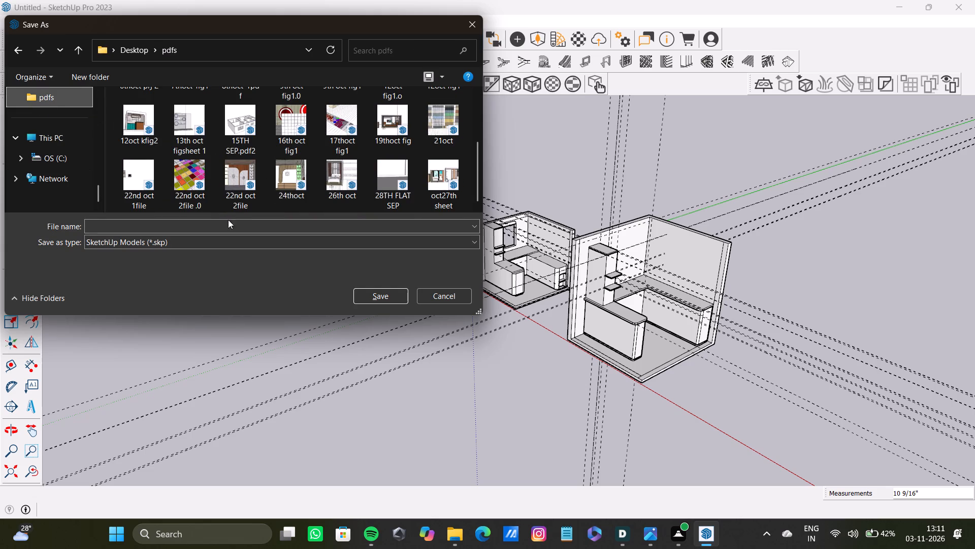
pyautogui.click(225, 225)
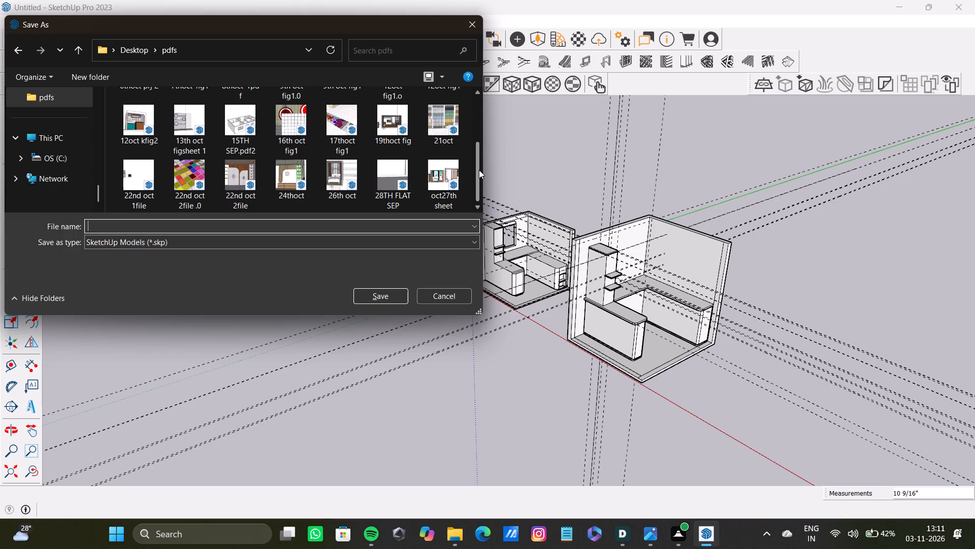
pyautogui.write('3rd')
pyautogui.press('space')
pyautogui.write('nov')
pyautogui.press('space')
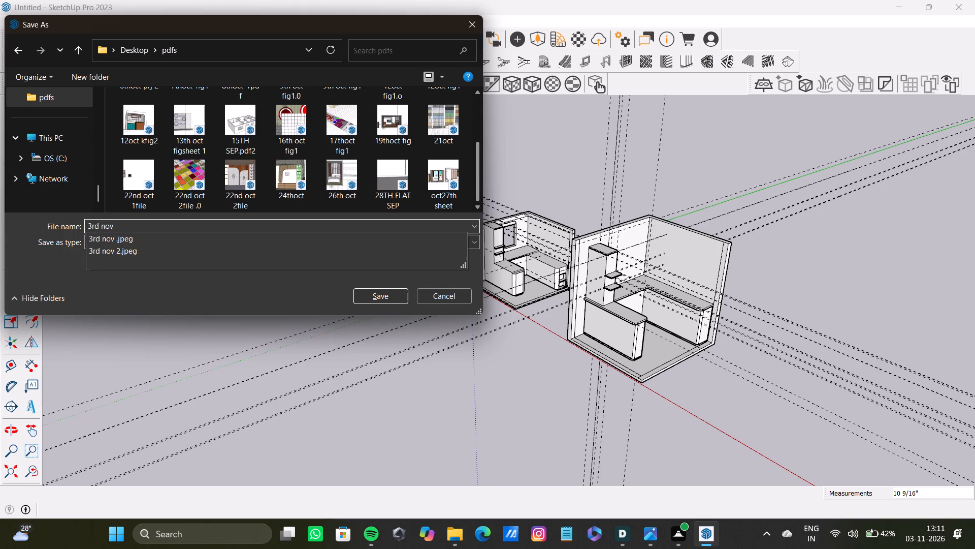
pyautogui.write('shh')
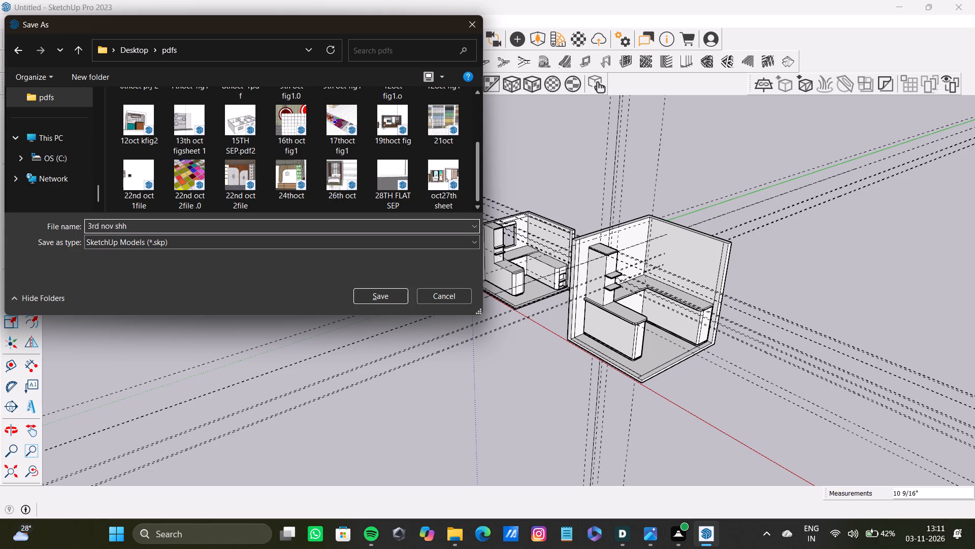
pyautogui.press('BackSpace')
pyautogui.write('eet')
pyautogui.press('space')
pyautogui.press('Return')
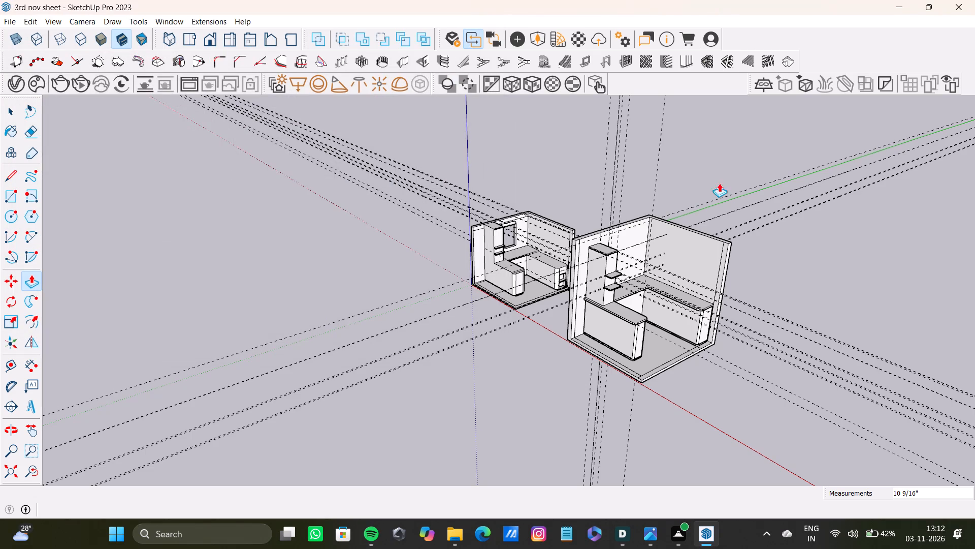
# Push the back face of the column's lower open compartment about 2 1/2" deeper with Push/Pull.
pyautogui.scroll(13, 615, 296)
pyautogui.scroll(9, 514, 289)
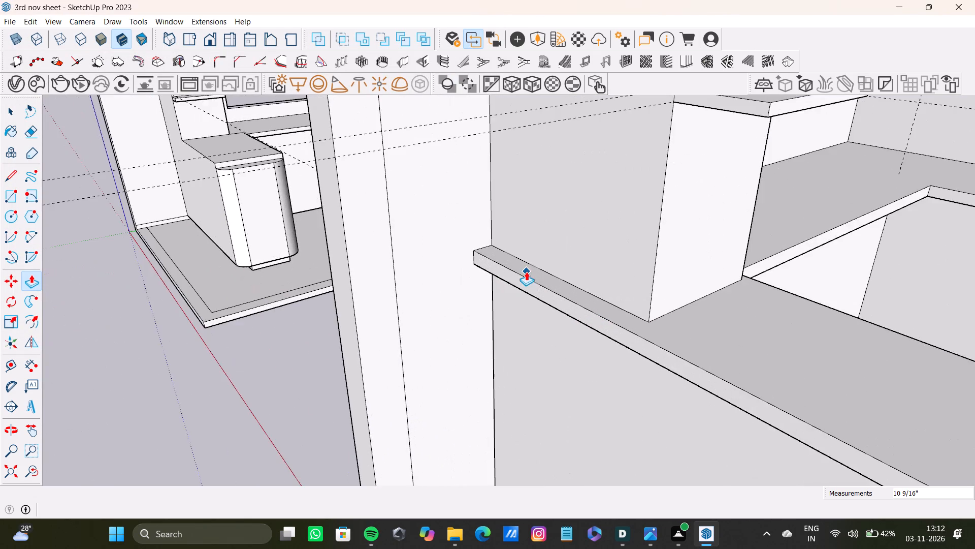
pyautogui.scroll(-18, 525, 269)
pyautogui.moveTo(731, 331); pyautogui.dragTo(616, 226, button='middle')
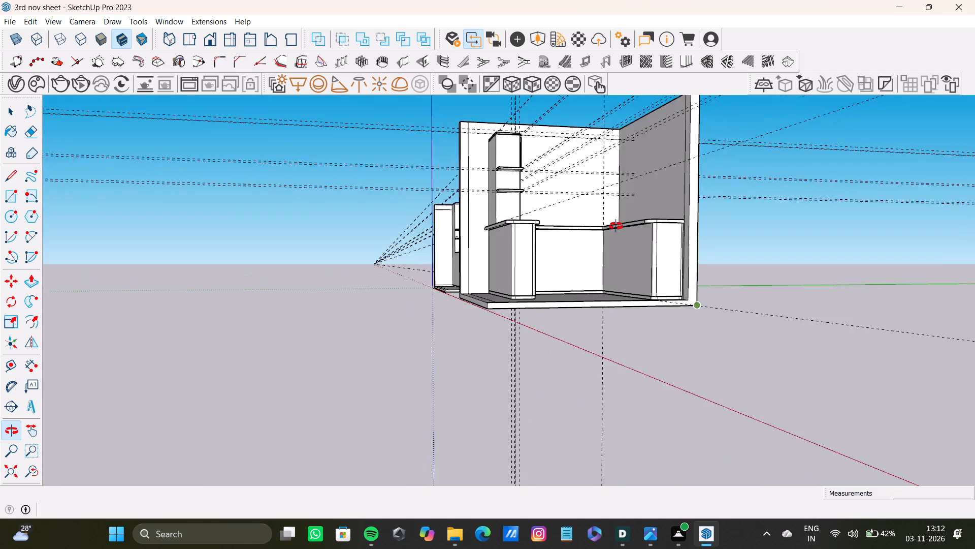
pyautogui.moveTo(616, 226); pyautogui.dragTo(468, 321, button='middle')
pyautogui.scroll(13, 479, 96)
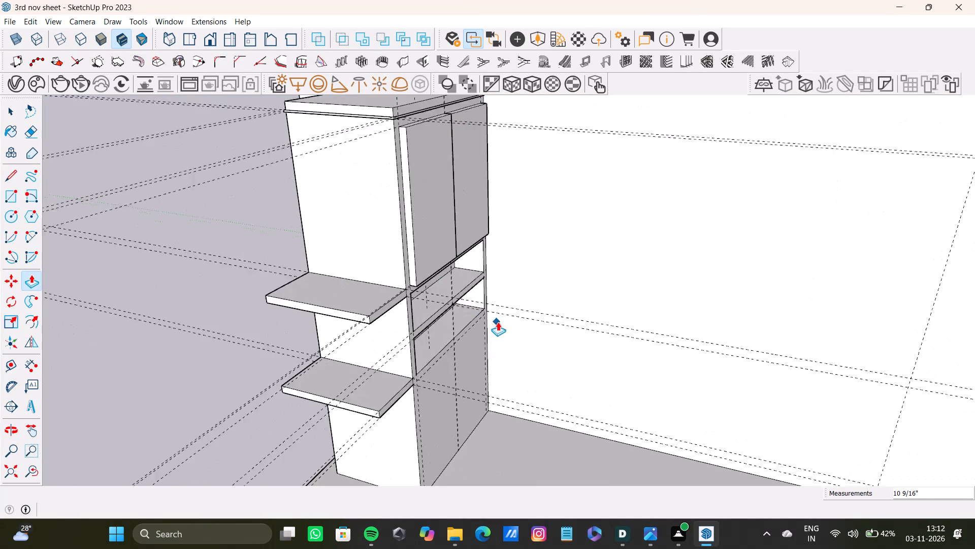
pyautogui.scroll(18, 498, 322)
pyautogui.moveTo(367, 265); pyautogui.dragTo(269, 215, button='middle')
pyautogui.scroll(-8, 283, 215)
pyautogui.scroll(-10, 344, 241)
pyautogui.moveTo(406, 298); pyautogui.dragTo(429, 235, button='middle')
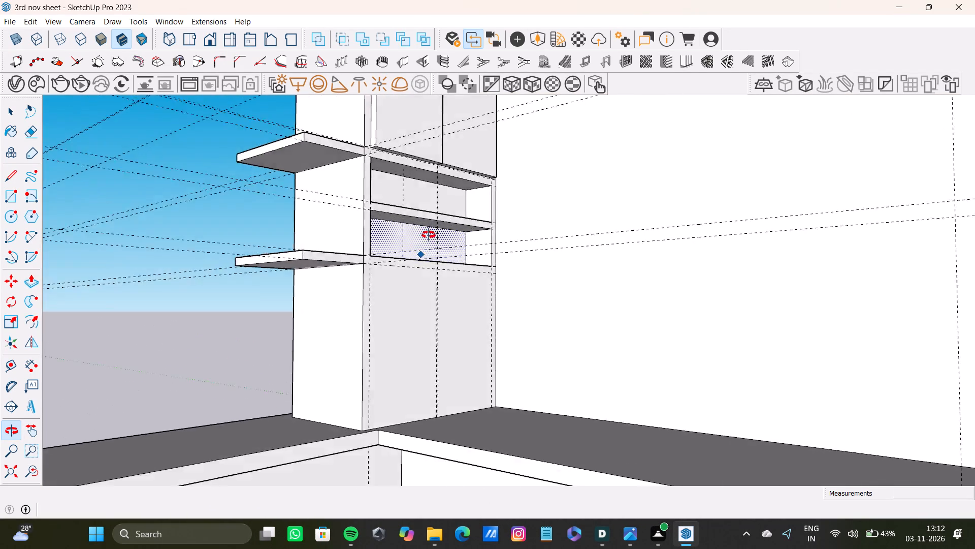
pyautogui.moveTo(429, 235); pyautogui.dragTo(484, 244, button='middle')
pyautogui.scroll(11, 438, 236)
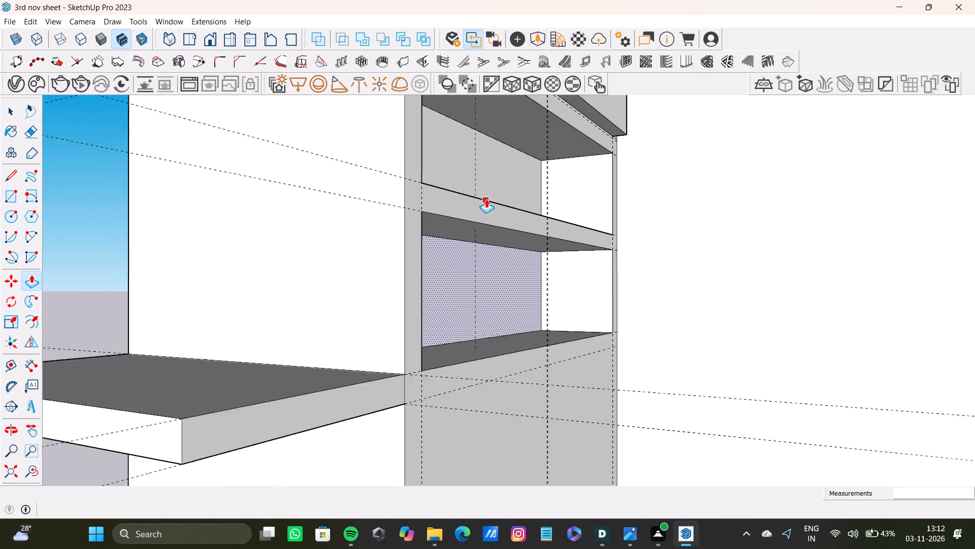
pyautogui.scroll(2, 486, 199)
pyautogui.moveTo(503, 301); pyautogui.dragTo(482, 306)
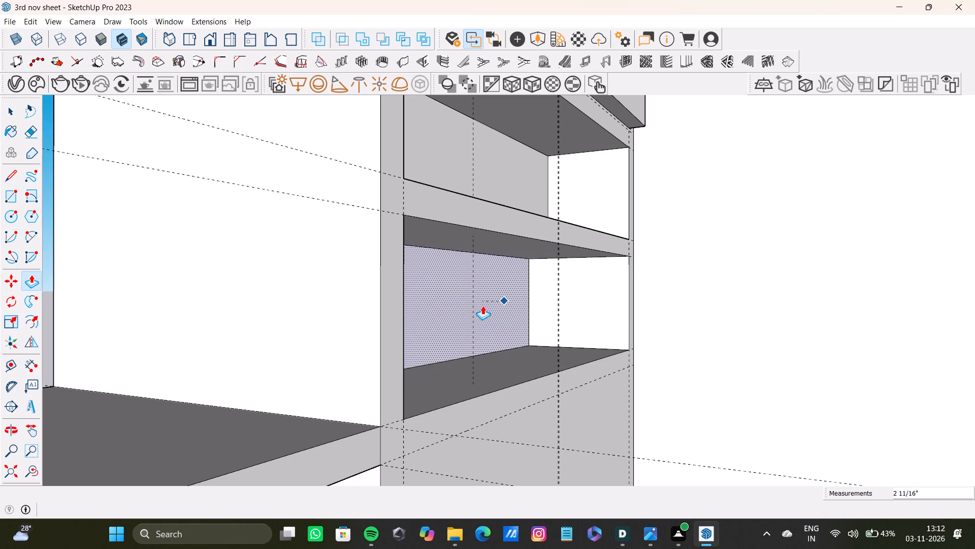
pyautogui.moveTo(482, 306); pyautogui.dragTo(484, 304)
# Push the back face of the upper open compartment 2 1/2" deeper, matching the lower compartment.
pyautogui.press('space')
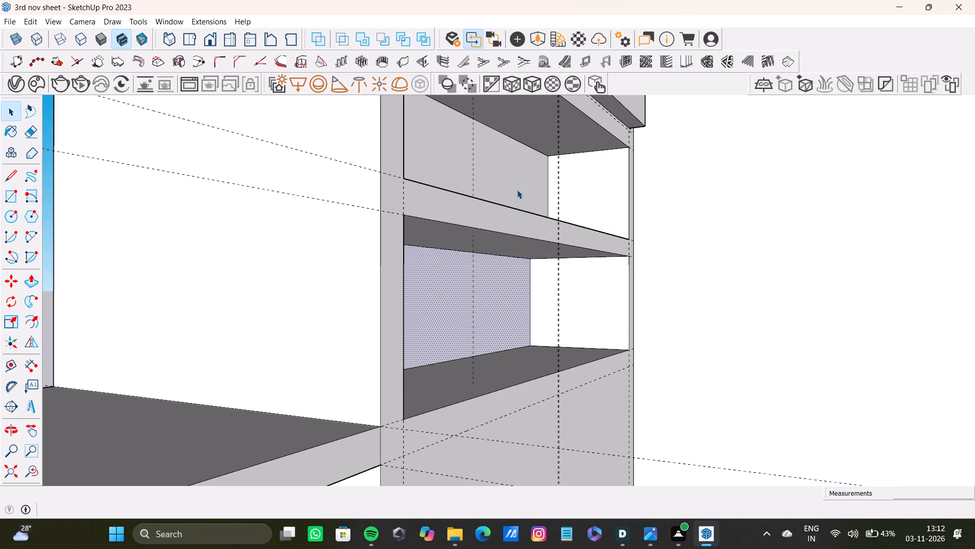
pyautogui.click(517, 190)
pyautogui.press('p')
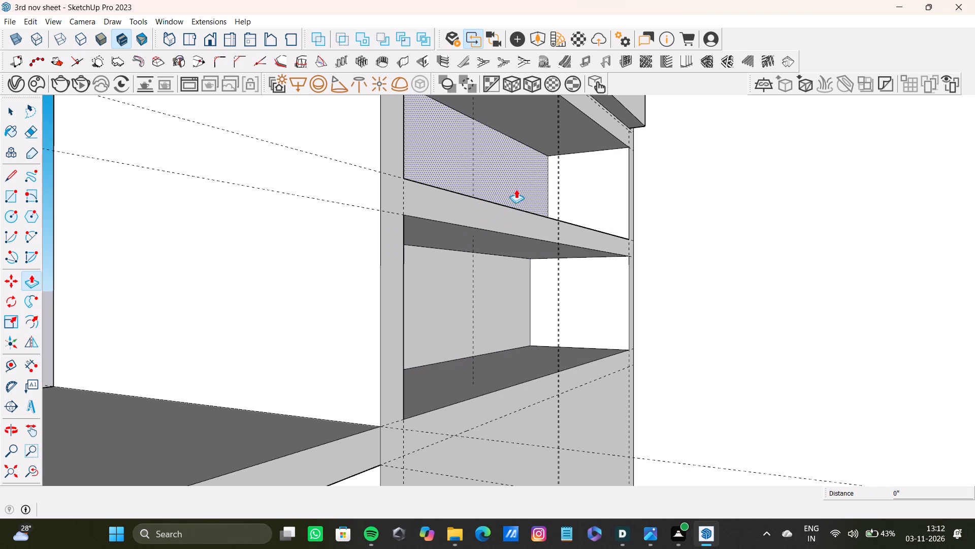
pyautogui.moveTo(508, 184); pyautogui.dragTo(483, 288)
# Place a vertical guide on the rear wall 2' 11/16" from the guide at the column's wall-side corner, away from the column.
pyautogui.scroll(-10, 481, 288)
pyautogui.moveTo(480, 285); pyautogui.dragTo(497, 234, button='middle')
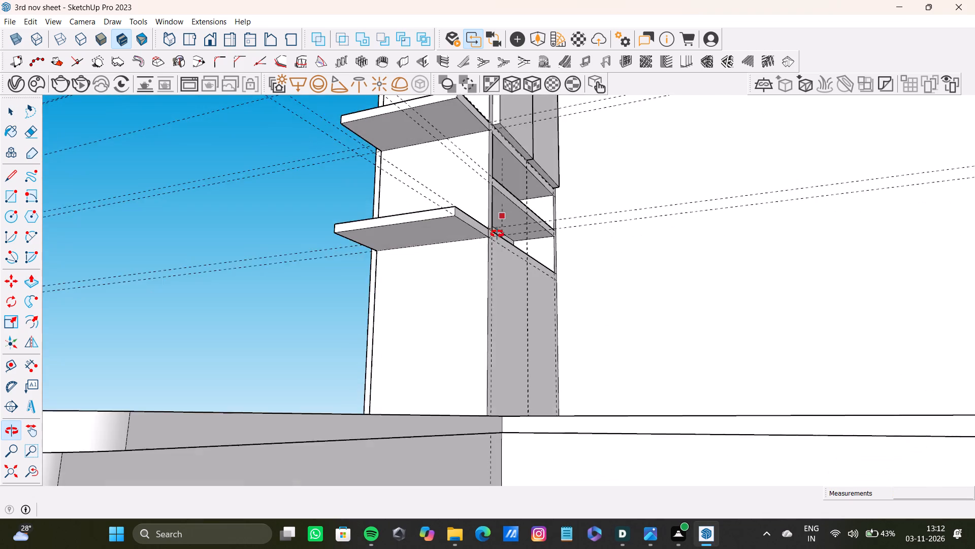
pyautogui.moveTo(497, 234); pyautogui.dragTo(449, 284, button='middle')
pyautogui.scroll(-8, 447, 277)
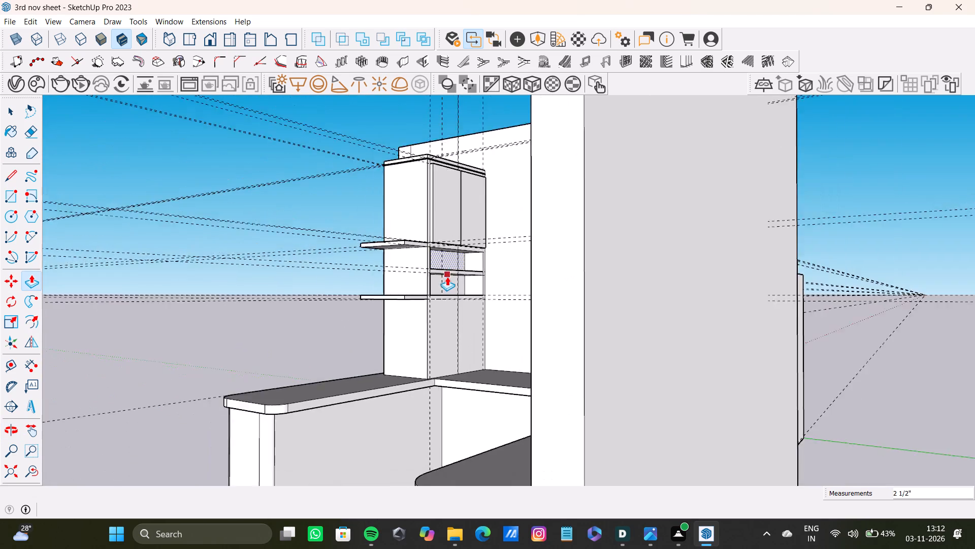
pyautogui.scroll(-5, 447, 277)
pyautogui.moveTo(447, 277); pyautogui.dragTo(554, 323, button='middle')
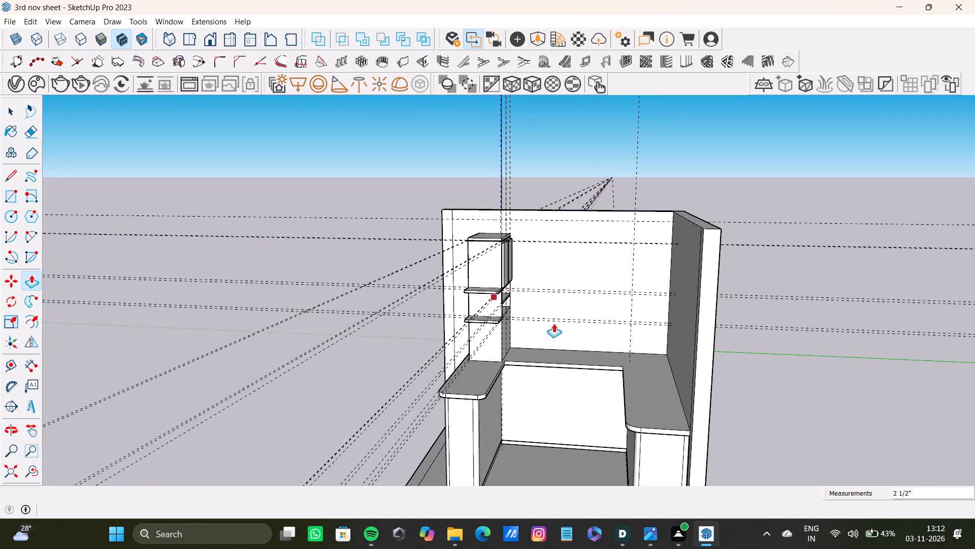
pyautogui.press('t')
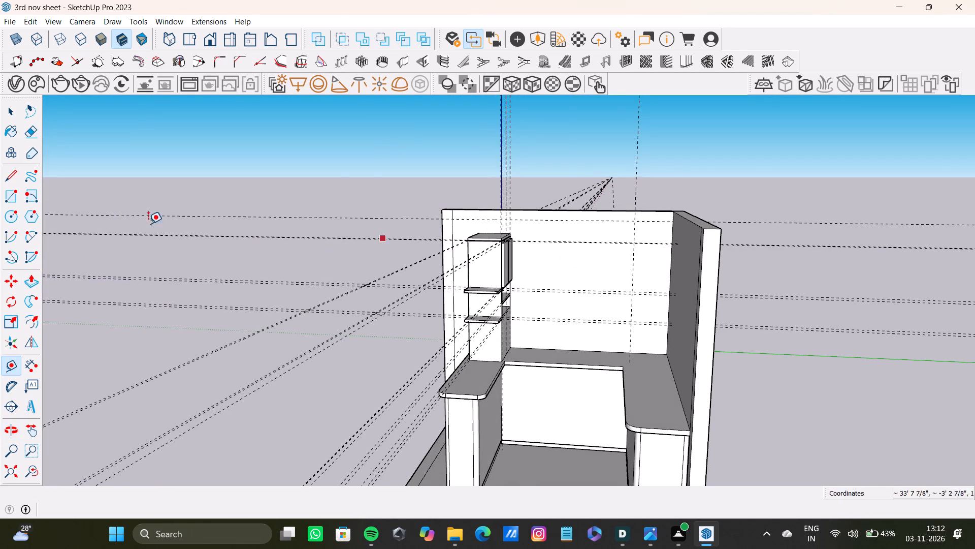
pyautogui.scroll(20, 349, 187)
pyautogui.scroll(1, 349, 187)
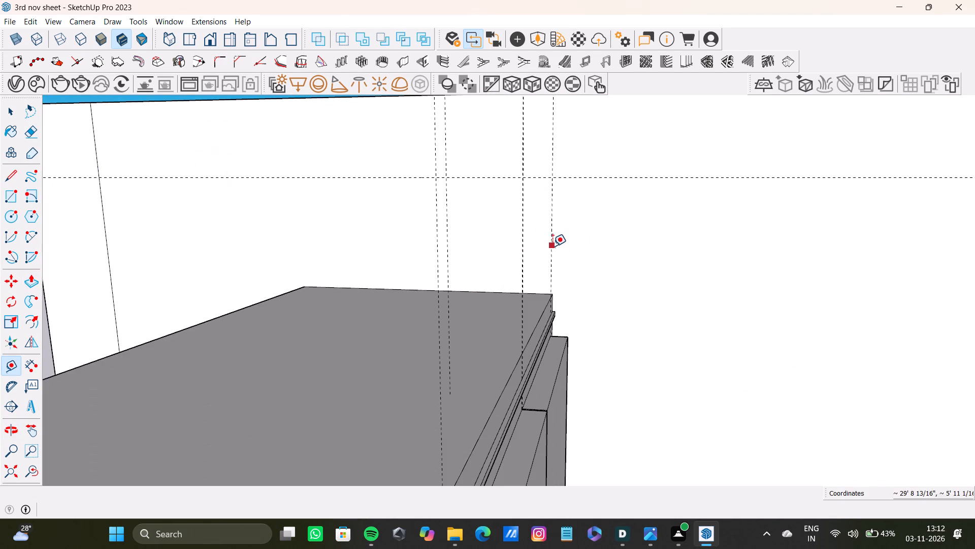
pyautogui.click(552, 246)
pyautogui.scroll(-12, 698, 274)
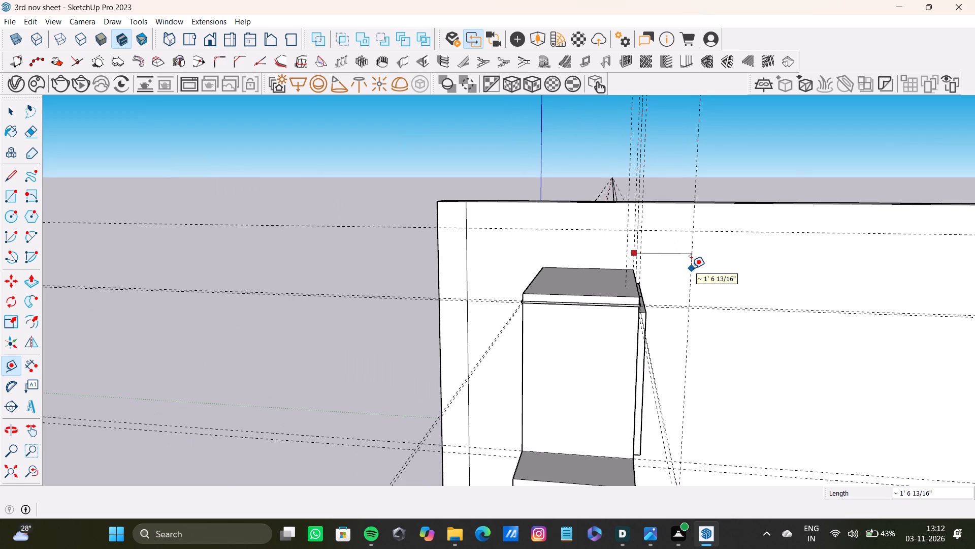
pyautogui.scroll(-1, 691, 268)
pyautogui.keyDown('shift'); pyautogui.moveTo(691, 268); pyautogui.dragTo(508, 229, button='middle'); pyautogui.keyUp('shift')
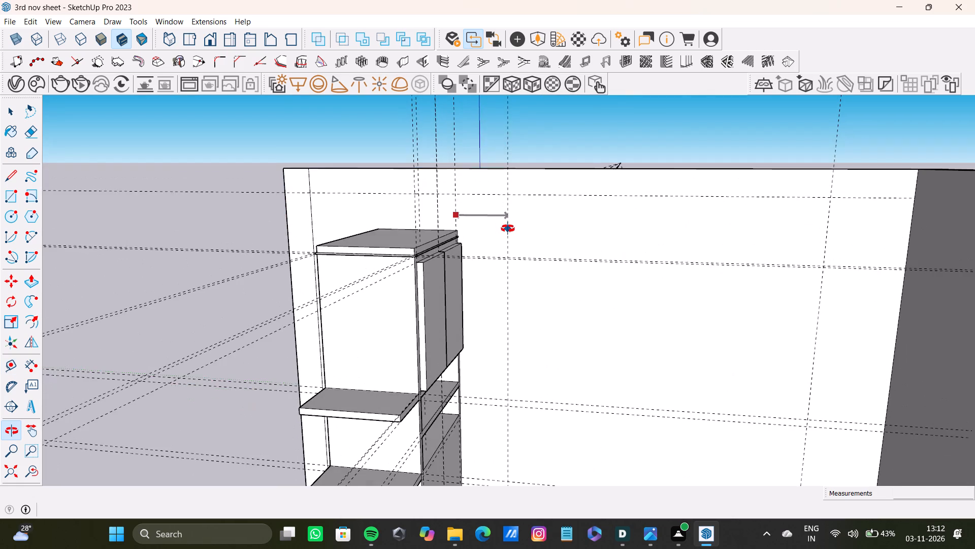
pyautogui.keyDown('shift'); pyautogui.moveTo(508, 229); pyautogui.dragTo(492, 225, button='middle'); pyautogui.keyUp('shift')
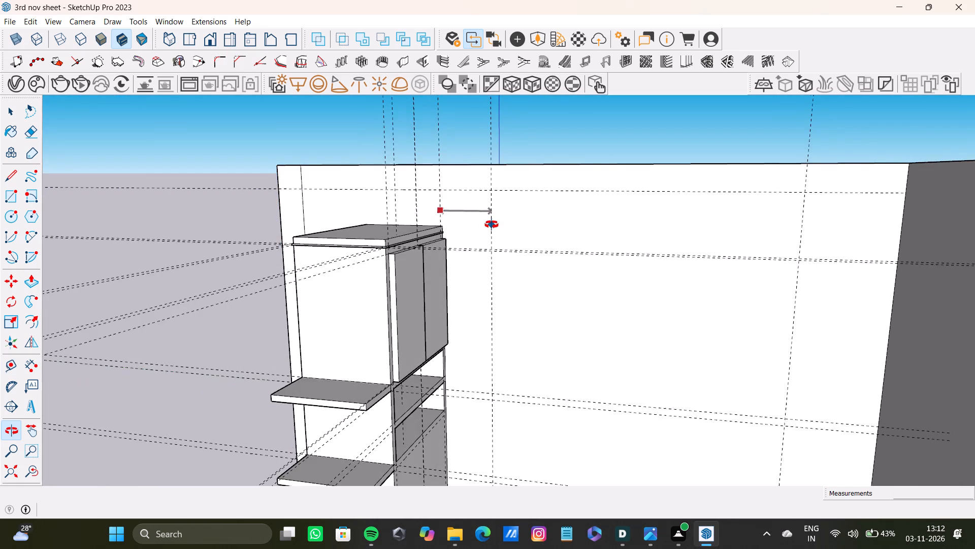
pyautogui.keyDown('shift'); pyautogui.moveTo(492, 225); pyautogui.dragTo(485, 210, button='middle'); pyautogui.keyUp('shift')
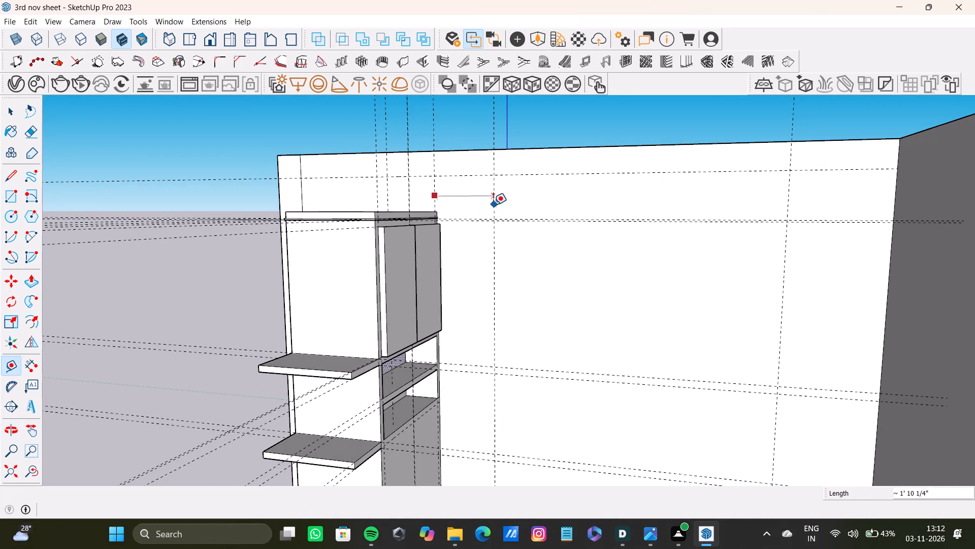
pyautogui.click(499, 193)
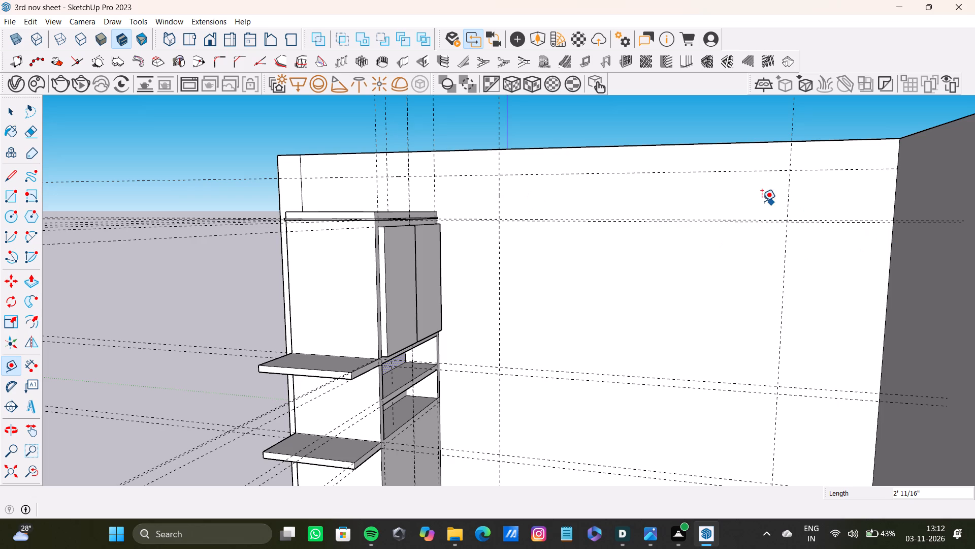
# Place another vertical guide on the rear wall, offset toward the column from the far vertical guide.
pyautogui.click(789, 196)
pyautogui.scroll(-7, 690, 206)
pyautogui.moveTo(689, 210); pyautogui.dragTo(707, 226, button='middle')
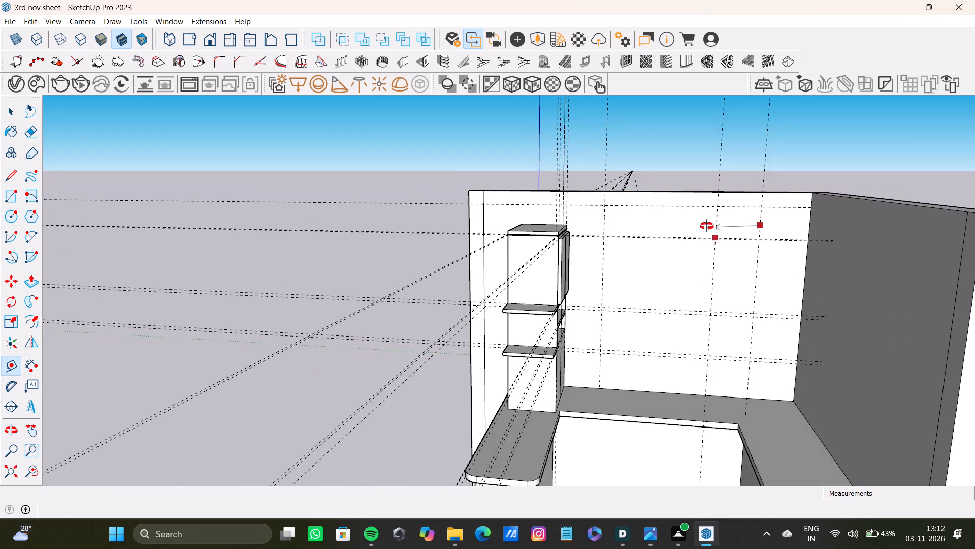
pyautogui.moveTo(707, 226); pyautogui.dragTo(666, 194, button='middle')
pyautogui.scroll(7, 689, 200)
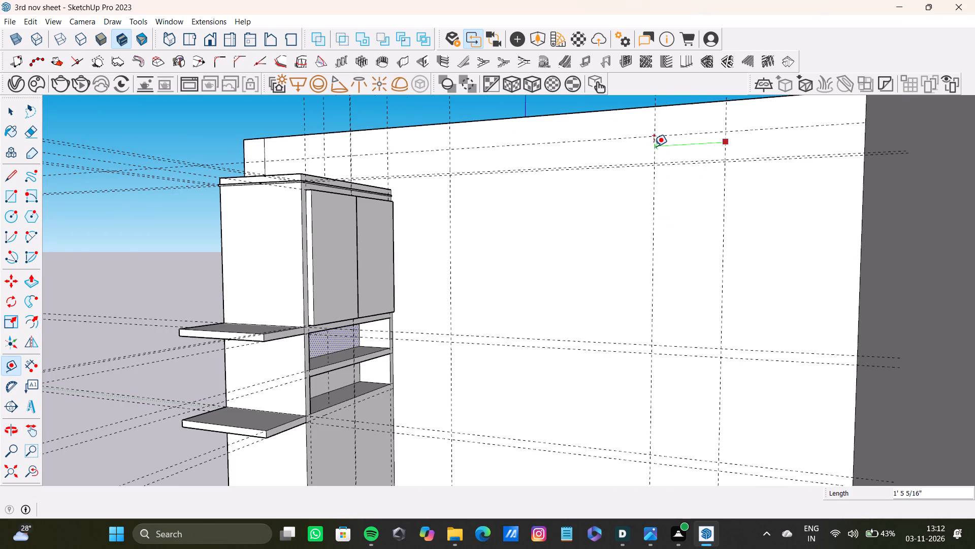
pyautogui.scroll(-4, 654, 146)
pyautogui.moveTo(646, 149); pyautogui.dragTo(651, 269, button='middle')
pyautogui.scroll(6, 674, 290)
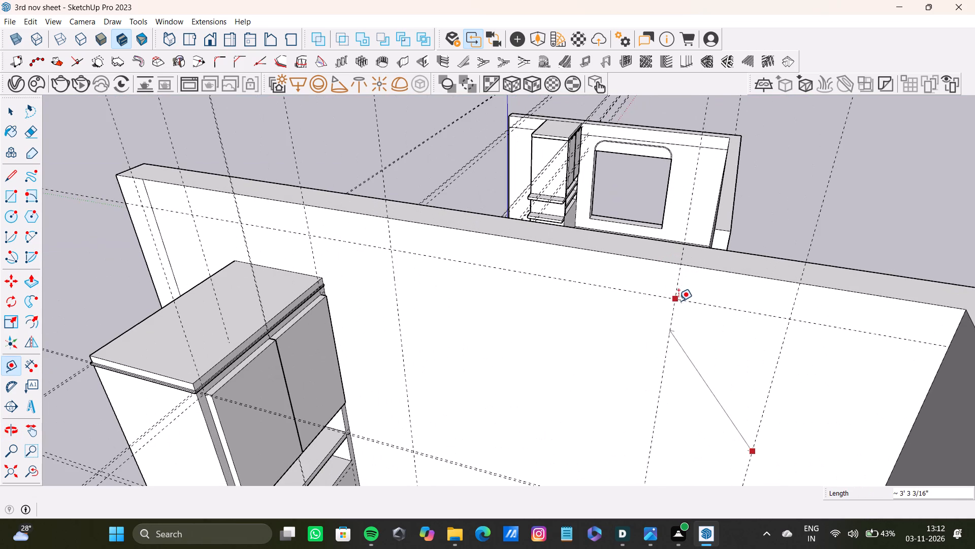
pyautogui.click(692, 303)
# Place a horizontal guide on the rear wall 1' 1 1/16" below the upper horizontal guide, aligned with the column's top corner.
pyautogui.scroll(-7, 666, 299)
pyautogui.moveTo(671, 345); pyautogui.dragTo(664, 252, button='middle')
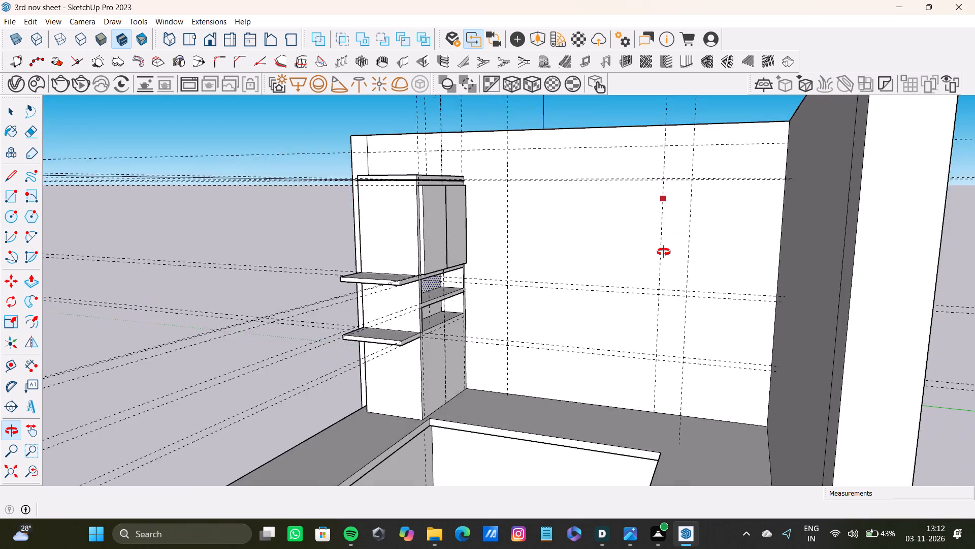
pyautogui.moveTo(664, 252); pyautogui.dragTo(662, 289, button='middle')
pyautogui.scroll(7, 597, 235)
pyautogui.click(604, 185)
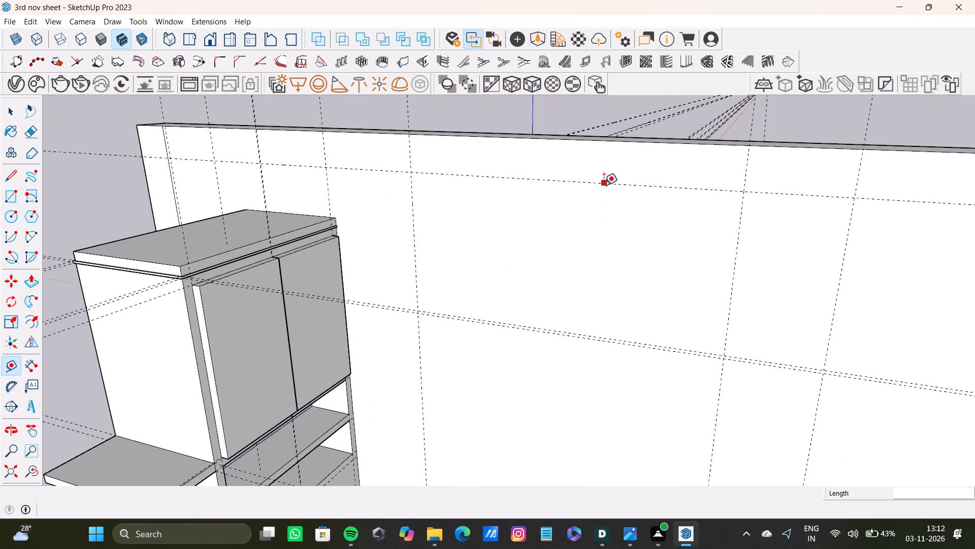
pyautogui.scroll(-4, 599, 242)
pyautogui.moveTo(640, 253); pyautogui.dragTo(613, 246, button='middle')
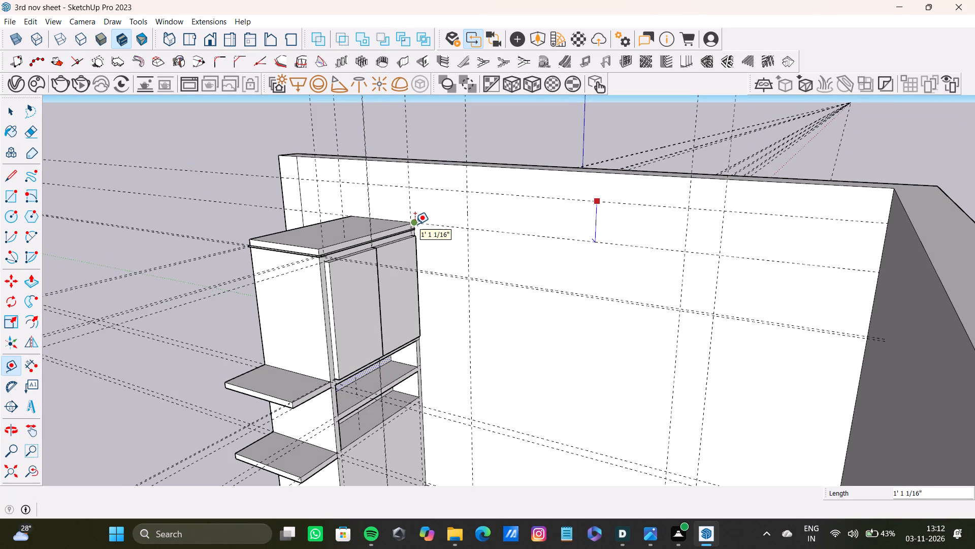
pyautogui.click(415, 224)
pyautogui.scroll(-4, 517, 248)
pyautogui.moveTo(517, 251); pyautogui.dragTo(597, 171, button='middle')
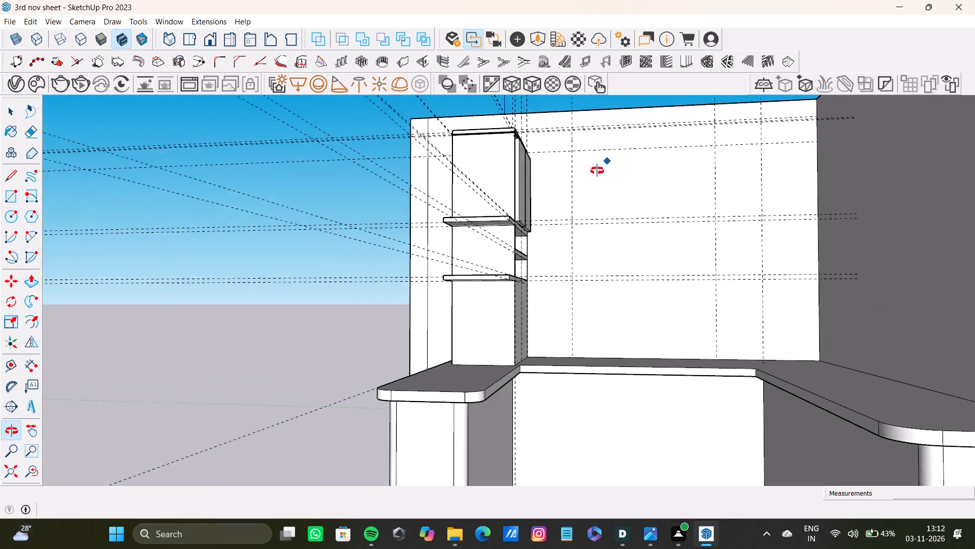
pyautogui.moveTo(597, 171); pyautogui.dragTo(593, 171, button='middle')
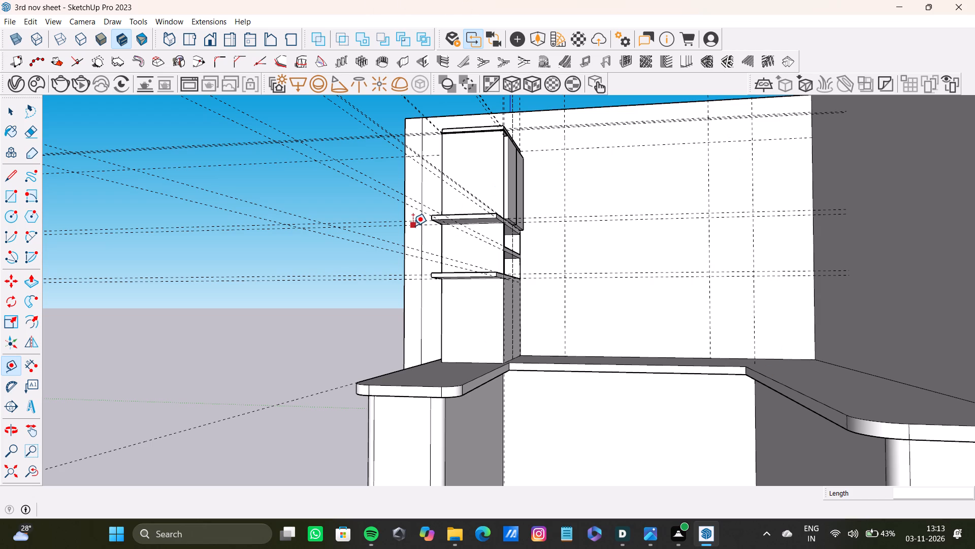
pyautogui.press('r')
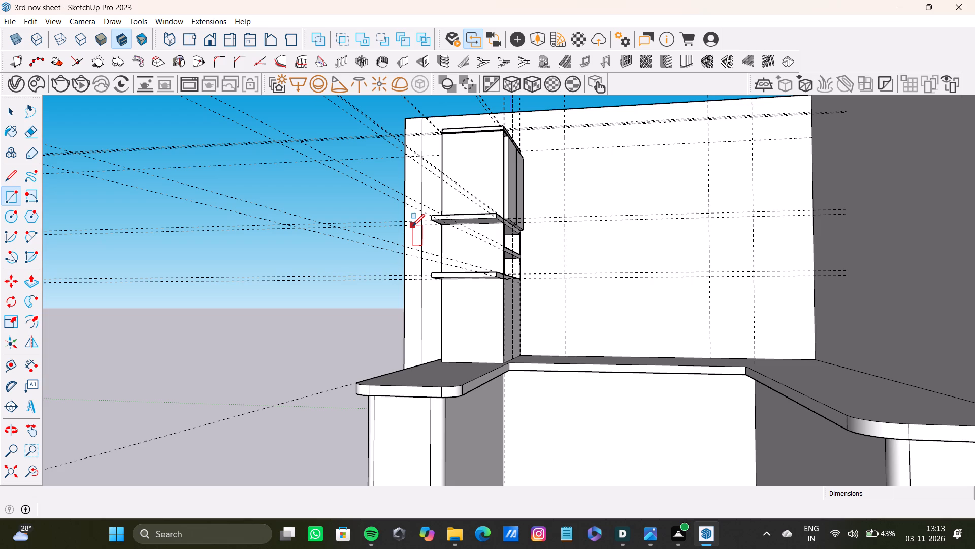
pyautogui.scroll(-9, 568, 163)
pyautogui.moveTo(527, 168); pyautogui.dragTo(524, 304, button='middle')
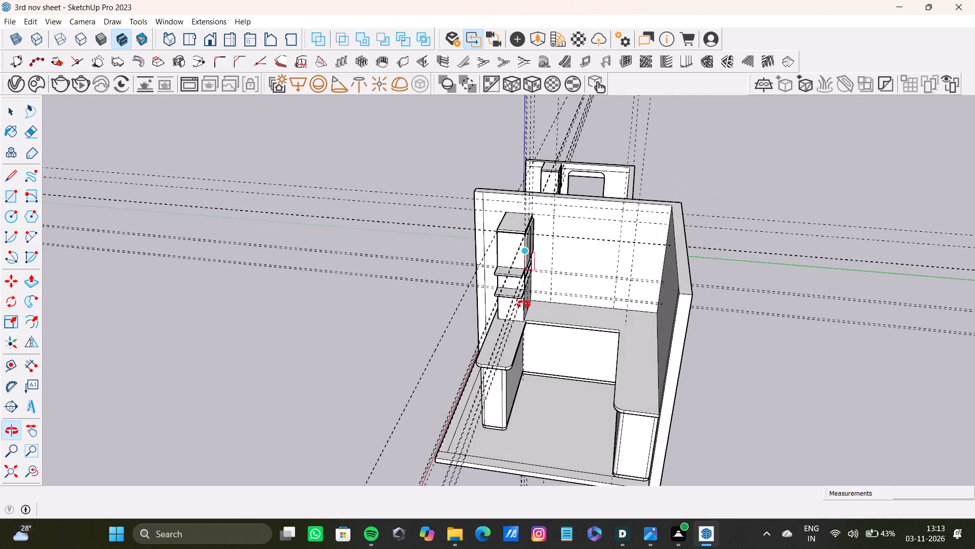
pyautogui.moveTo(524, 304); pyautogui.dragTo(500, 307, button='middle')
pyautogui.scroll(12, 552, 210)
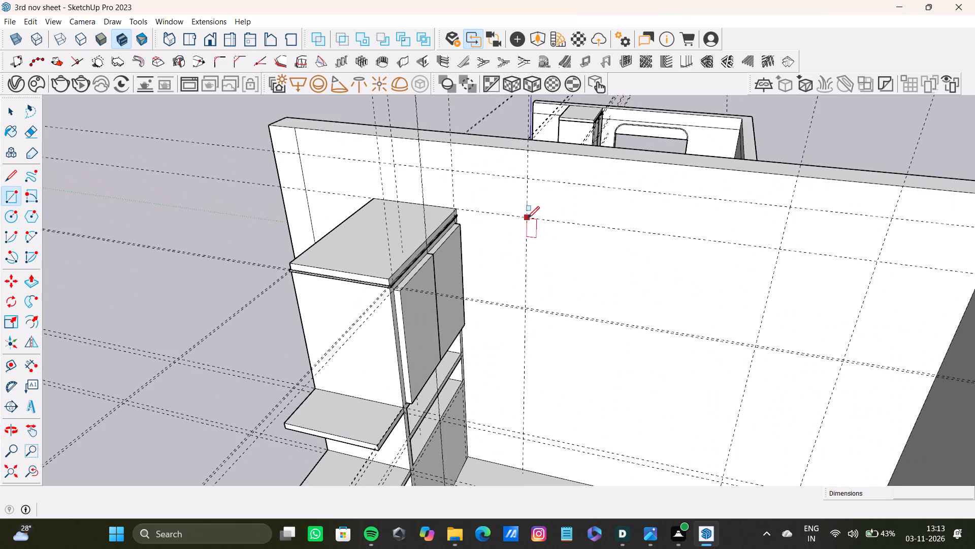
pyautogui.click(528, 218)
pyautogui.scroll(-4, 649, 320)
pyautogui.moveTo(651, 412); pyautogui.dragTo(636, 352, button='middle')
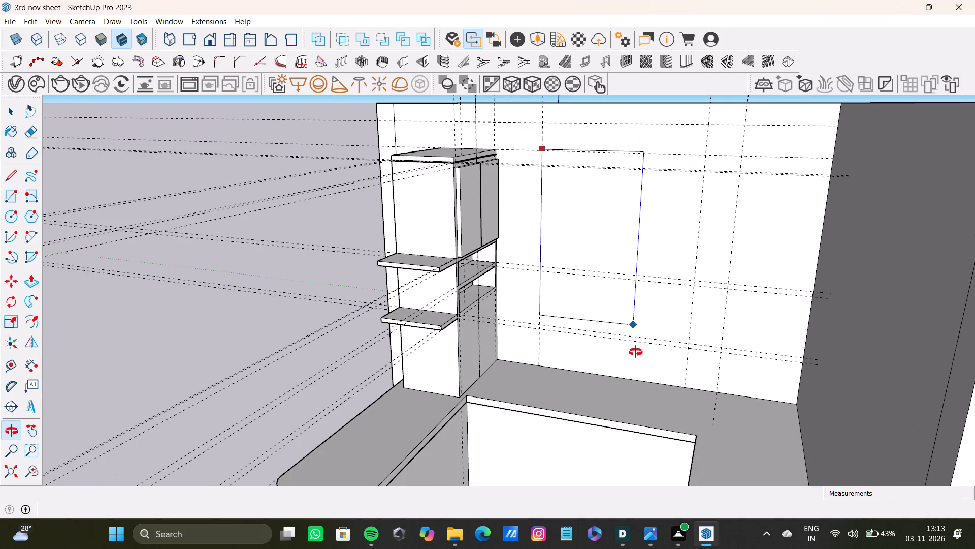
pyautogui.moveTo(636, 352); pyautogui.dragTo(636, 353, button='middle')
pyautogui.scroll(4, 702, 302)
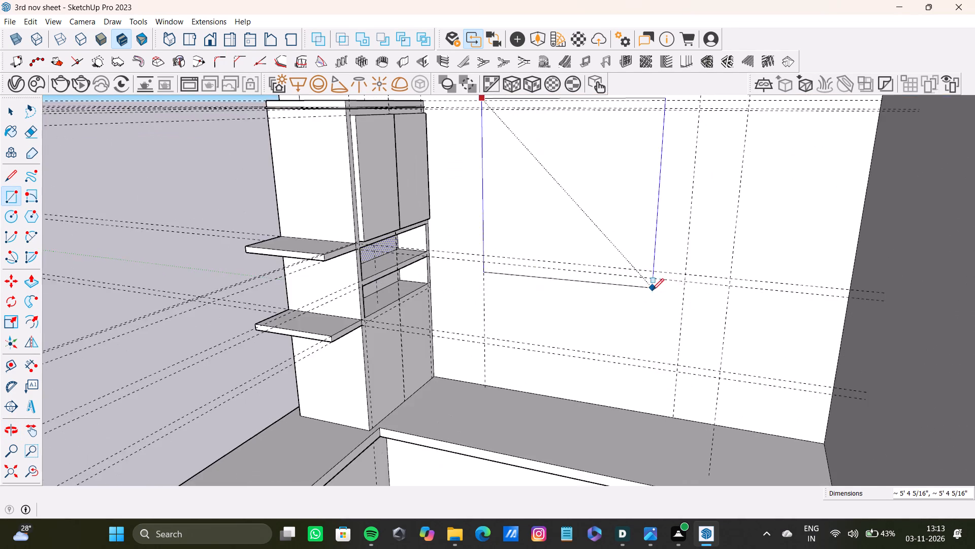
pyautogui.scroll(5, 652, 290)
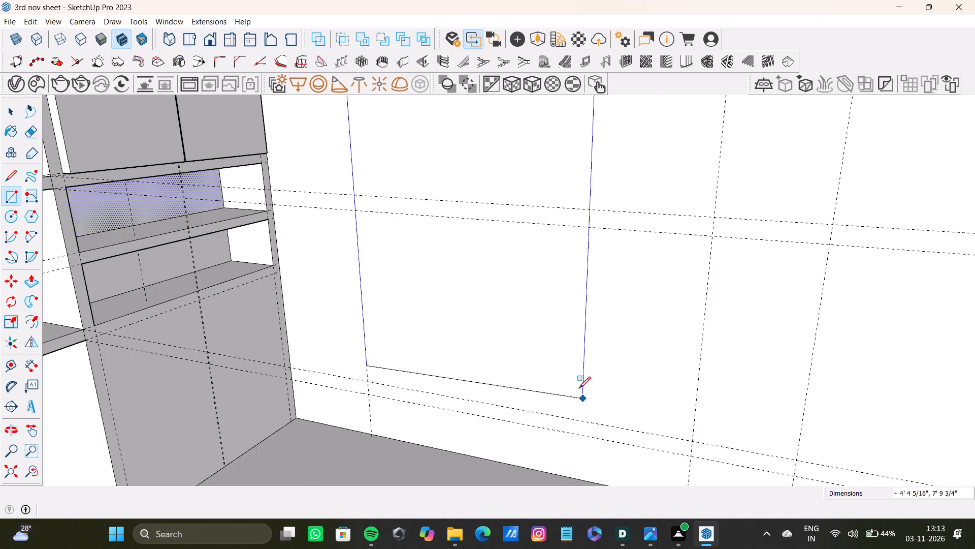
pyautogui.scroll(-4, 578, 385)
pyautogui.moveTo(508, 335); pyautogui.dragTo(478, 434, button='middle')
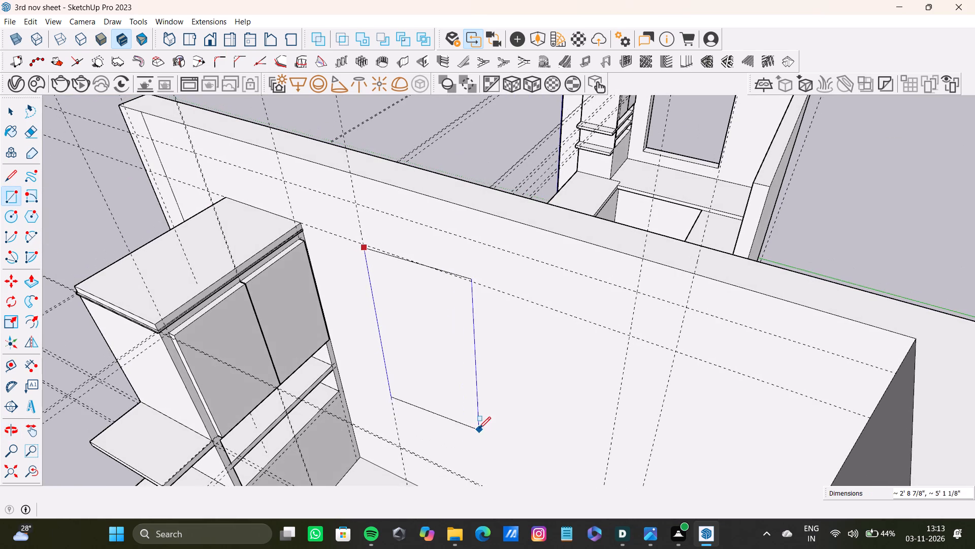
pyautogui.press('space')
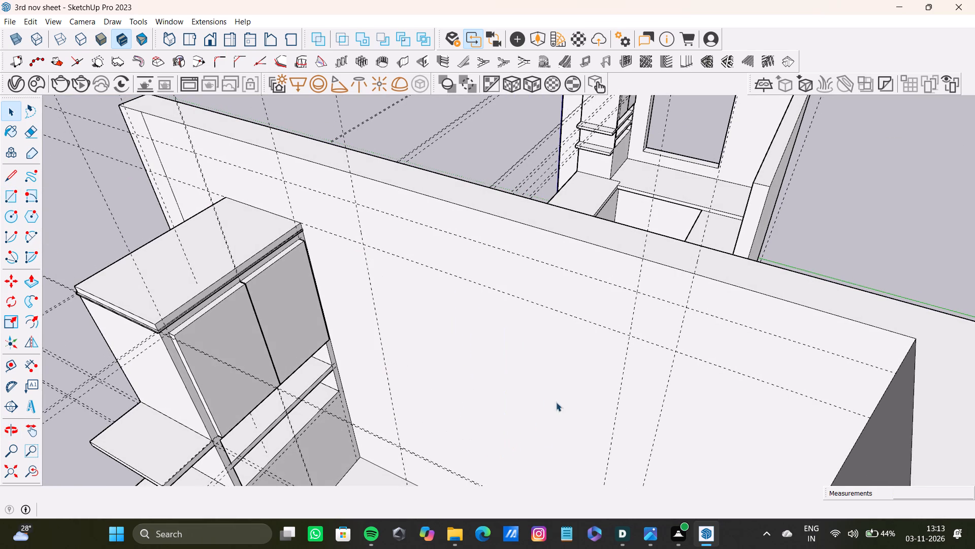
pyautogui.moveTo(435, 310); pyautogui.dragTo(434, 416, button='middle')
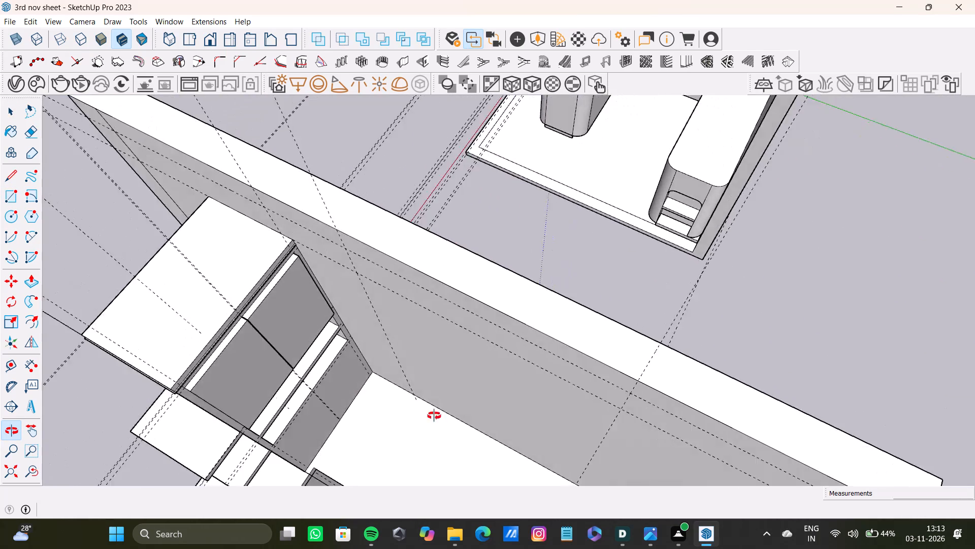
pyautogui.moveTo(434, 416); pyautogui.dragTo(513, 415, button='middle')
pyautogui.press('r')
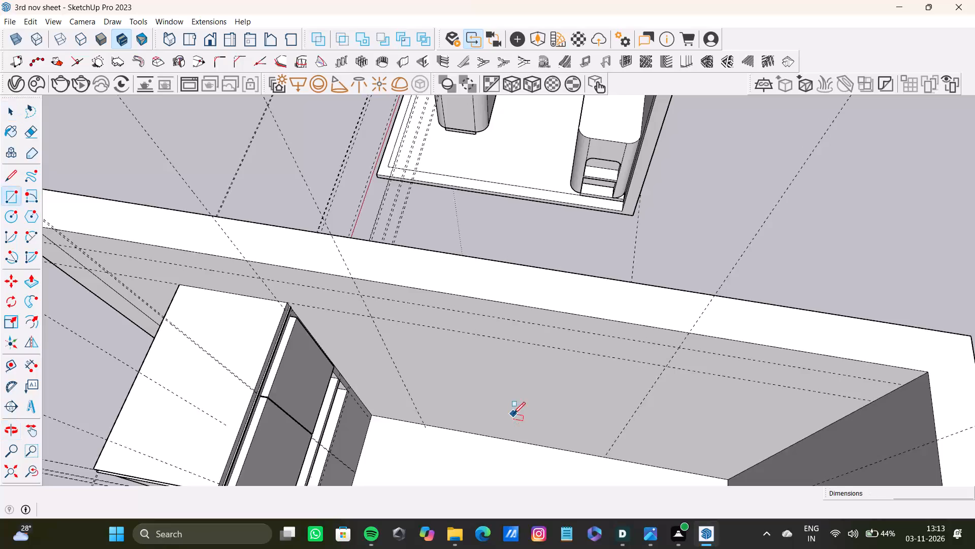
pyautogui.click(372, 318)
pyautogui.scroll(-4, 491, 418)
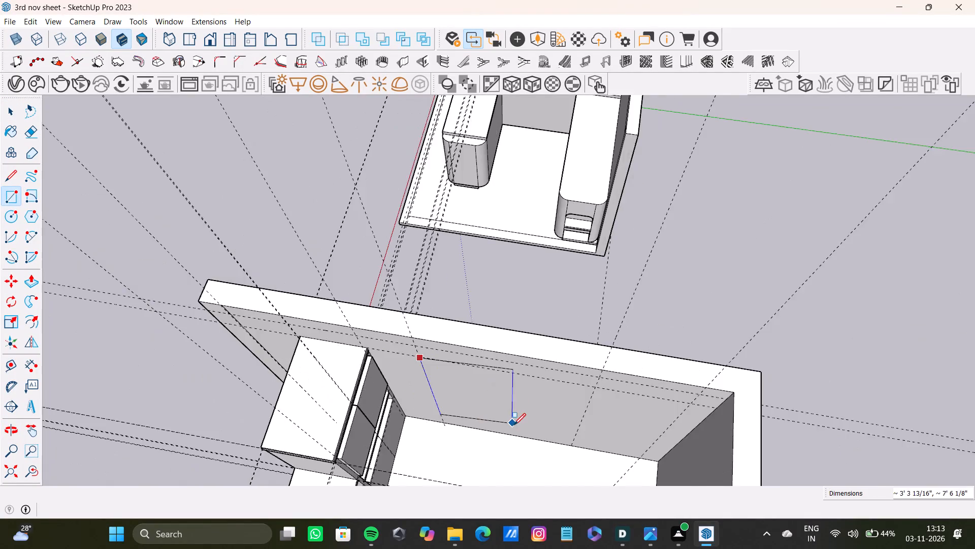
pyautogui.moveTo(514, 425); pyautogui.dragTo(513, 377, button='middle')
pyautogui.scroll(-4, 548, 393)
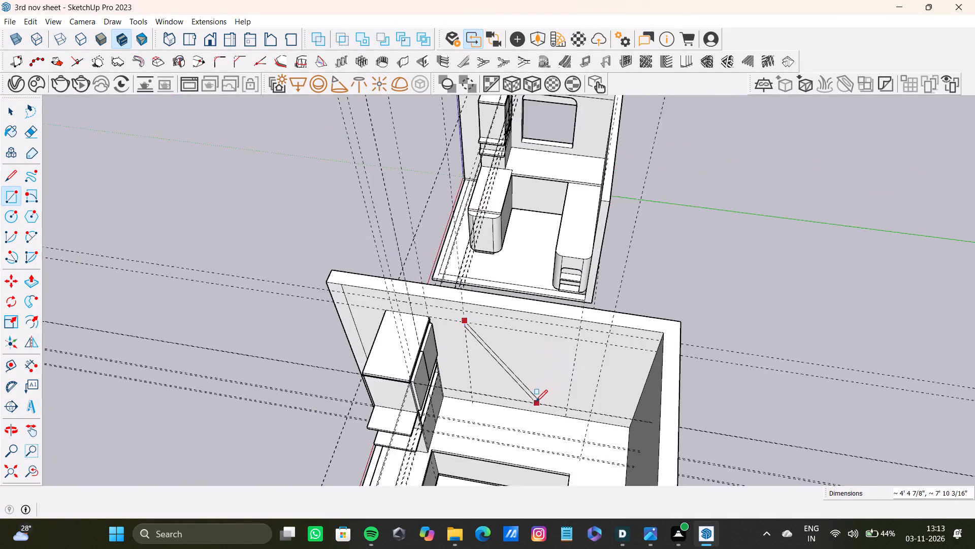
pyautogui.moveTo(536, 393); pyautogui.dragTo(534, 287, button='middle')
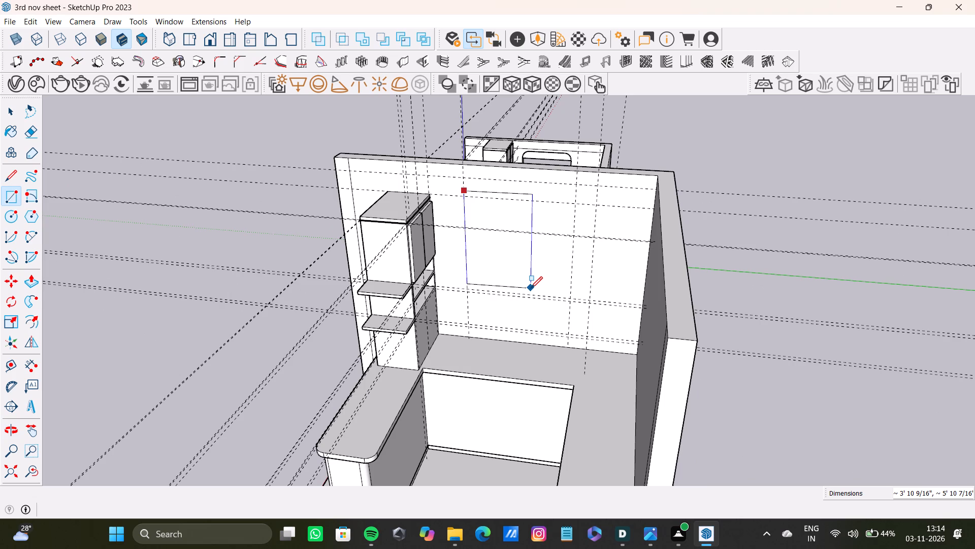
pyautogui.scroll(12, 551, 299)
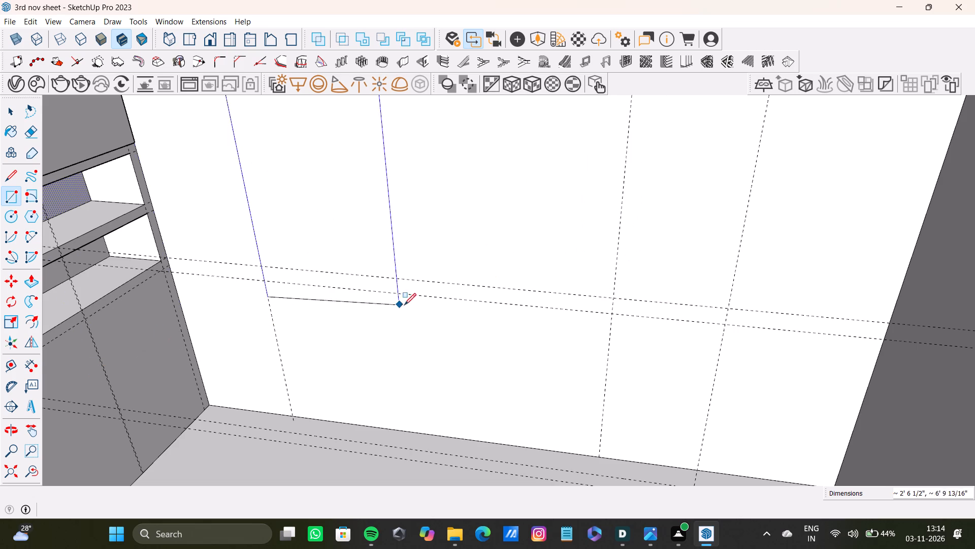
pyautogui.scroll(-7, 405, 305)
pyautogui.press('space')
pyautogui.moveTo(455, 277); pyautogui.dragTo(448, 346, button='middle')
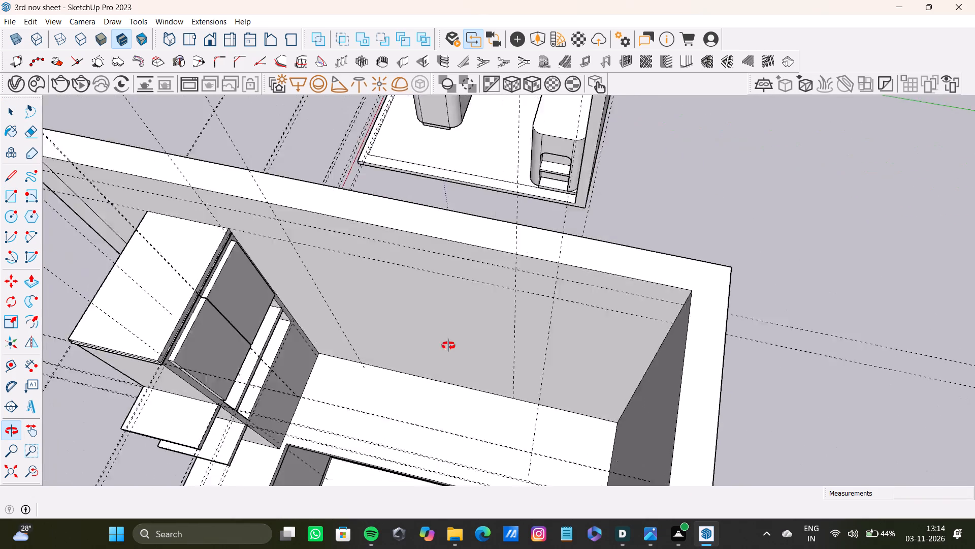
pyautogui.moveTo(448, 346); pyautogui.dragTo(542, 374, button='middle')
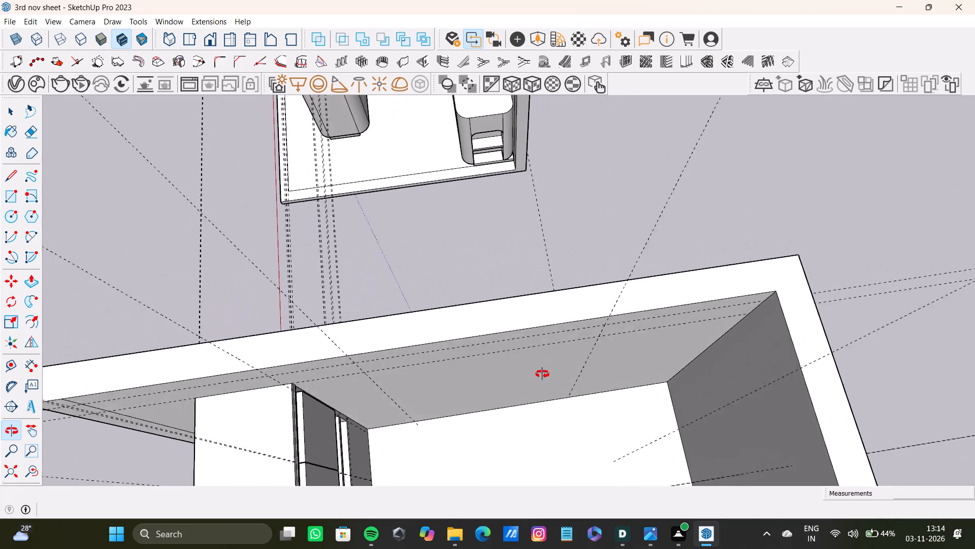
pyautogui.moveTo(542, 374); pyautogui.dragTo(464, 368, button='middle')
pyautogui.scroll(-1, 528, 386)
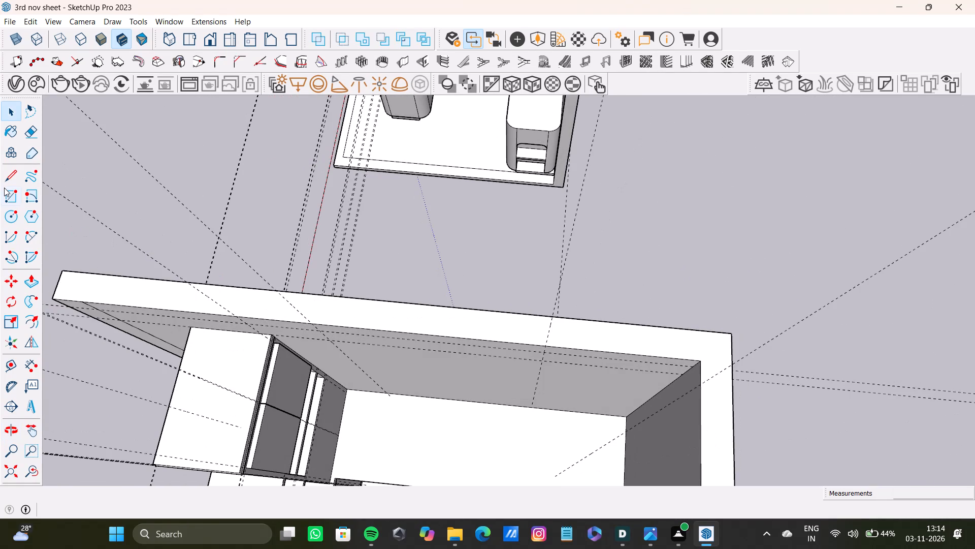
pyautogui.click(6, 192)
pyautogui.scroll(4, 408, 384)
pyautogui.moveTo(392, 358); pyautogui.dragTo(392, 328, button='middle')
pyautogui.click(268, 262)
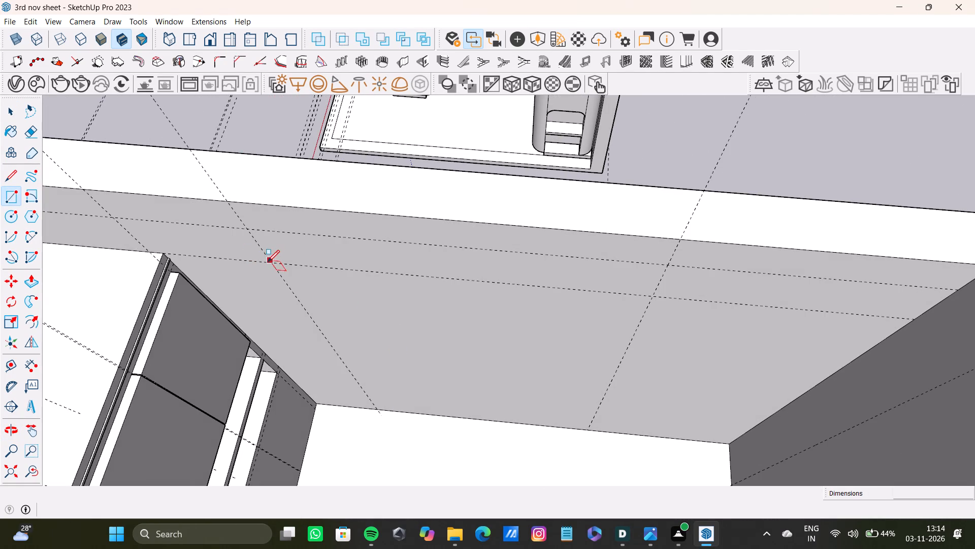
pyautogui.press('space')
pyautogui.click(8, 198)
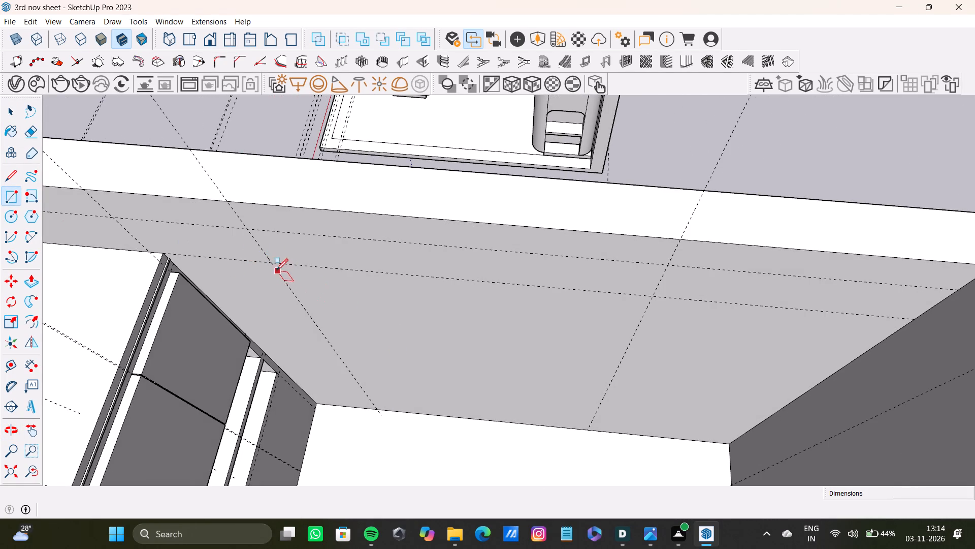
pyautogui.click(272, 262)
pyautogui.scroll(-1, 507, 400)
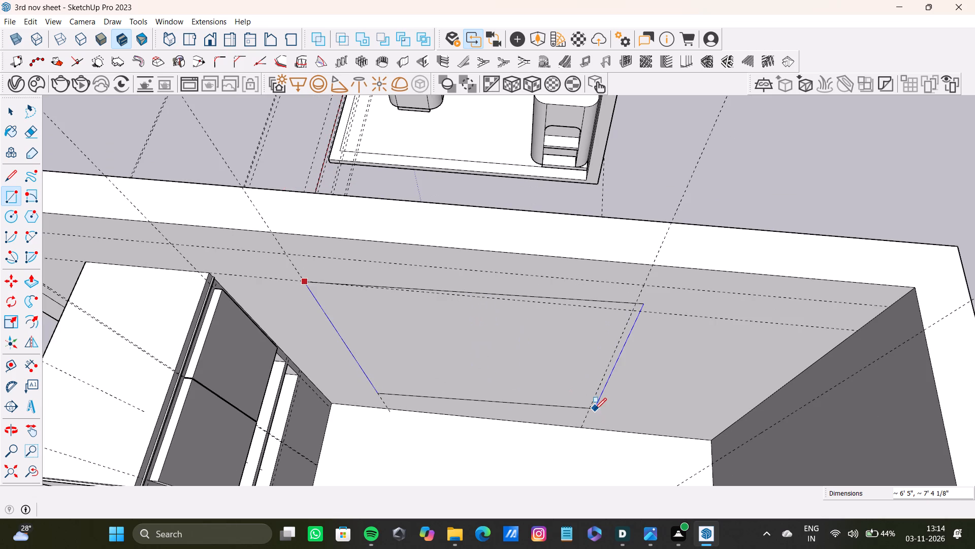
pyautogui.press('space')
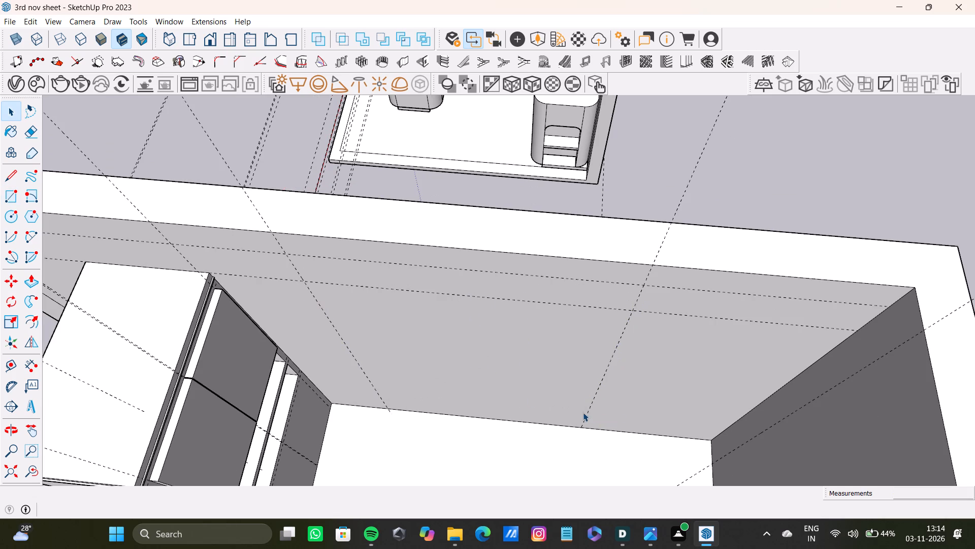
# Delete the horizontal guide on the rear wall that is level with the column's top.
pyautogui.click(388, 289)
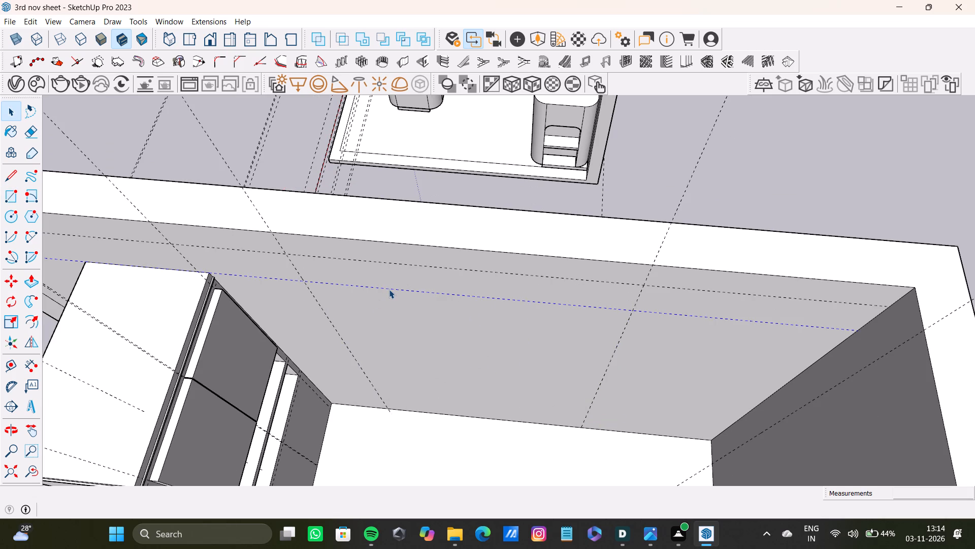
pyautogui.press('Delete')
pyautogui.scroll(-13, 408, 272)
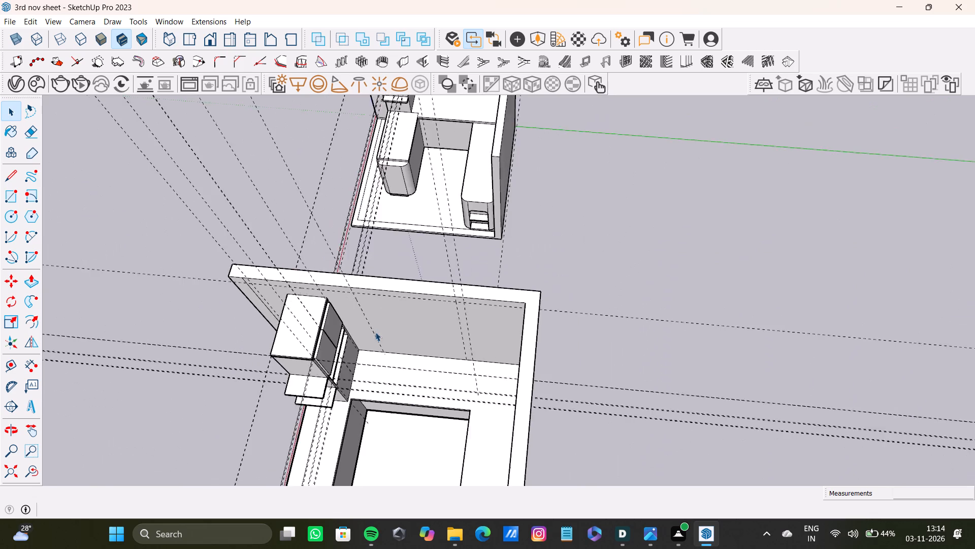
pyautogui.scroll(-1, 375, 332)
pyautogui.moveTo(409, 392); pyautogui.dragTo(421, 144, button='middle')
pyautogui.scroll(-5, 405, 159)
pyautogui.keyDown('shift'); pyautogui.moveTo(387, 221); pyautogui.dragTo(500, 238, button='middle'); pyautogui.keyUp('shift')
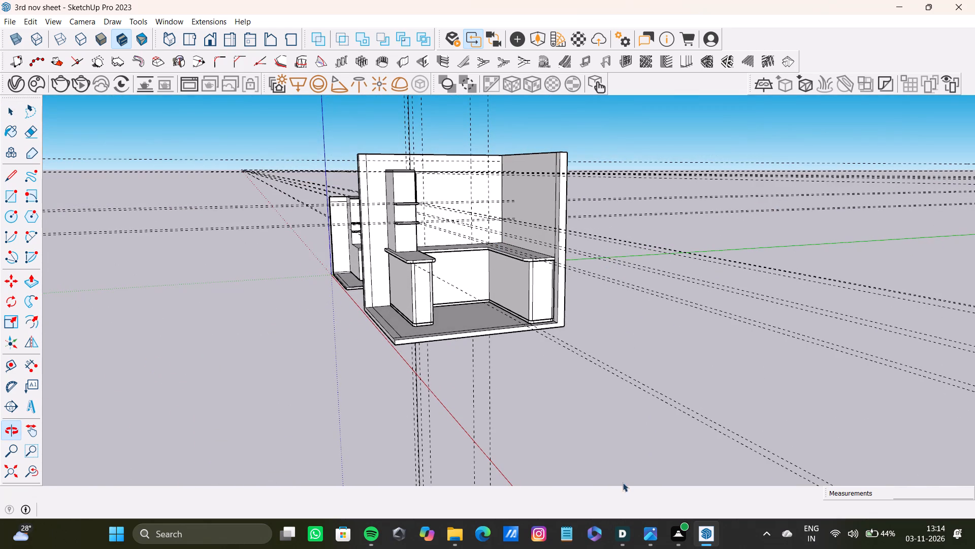
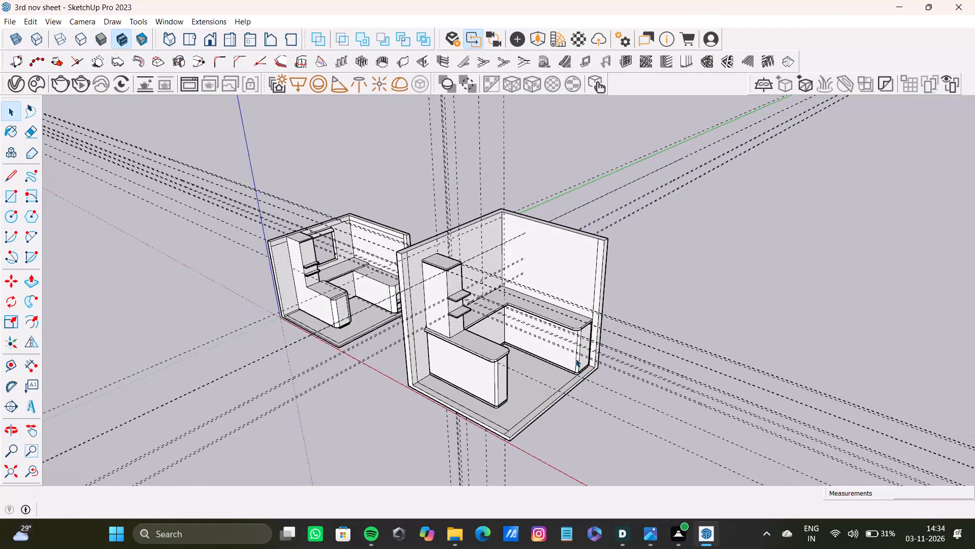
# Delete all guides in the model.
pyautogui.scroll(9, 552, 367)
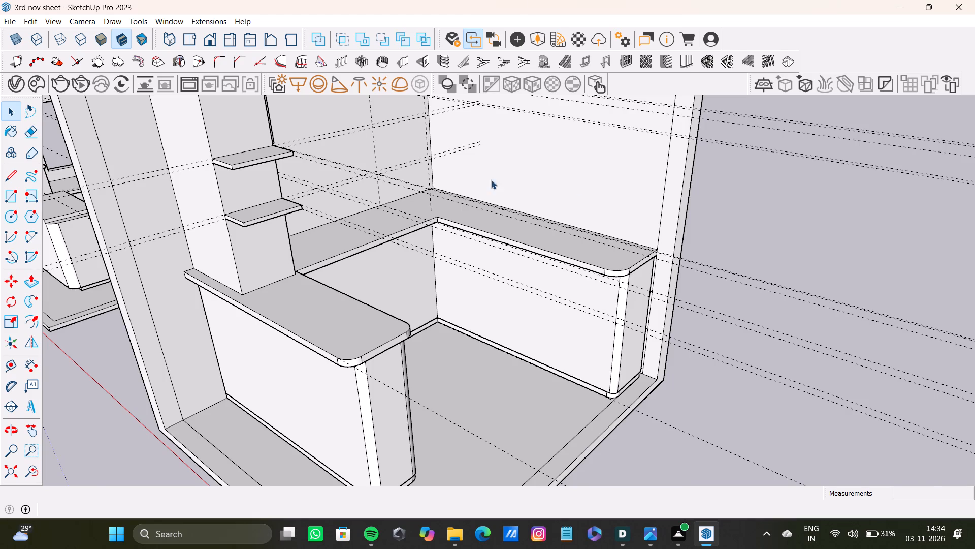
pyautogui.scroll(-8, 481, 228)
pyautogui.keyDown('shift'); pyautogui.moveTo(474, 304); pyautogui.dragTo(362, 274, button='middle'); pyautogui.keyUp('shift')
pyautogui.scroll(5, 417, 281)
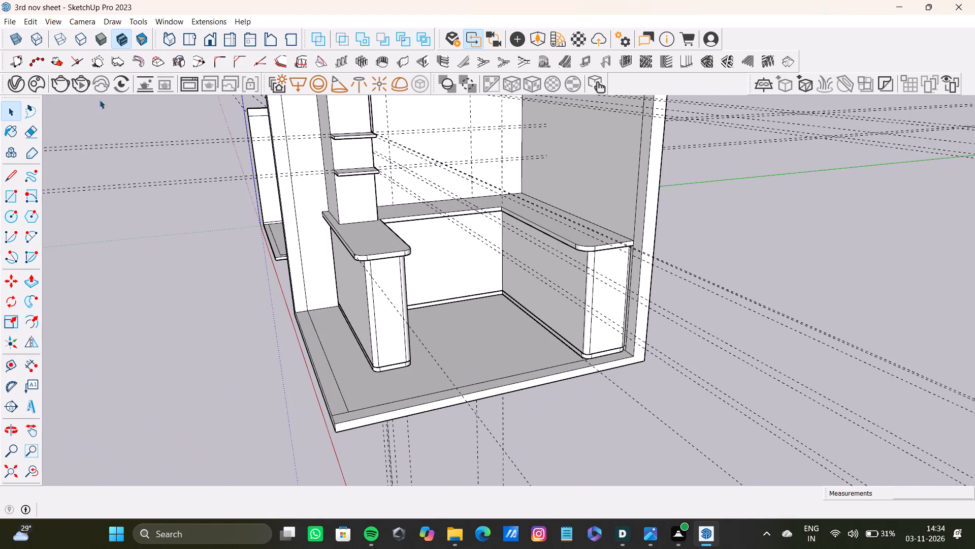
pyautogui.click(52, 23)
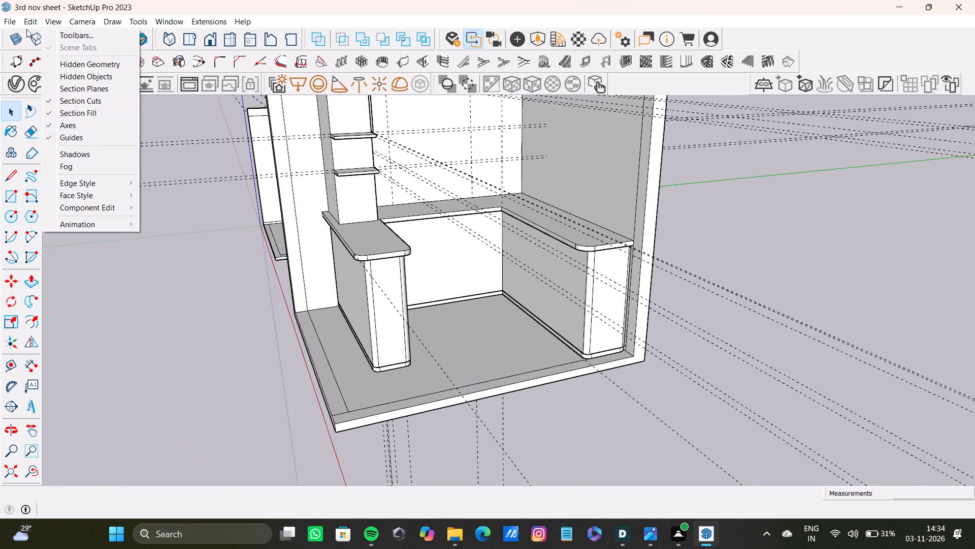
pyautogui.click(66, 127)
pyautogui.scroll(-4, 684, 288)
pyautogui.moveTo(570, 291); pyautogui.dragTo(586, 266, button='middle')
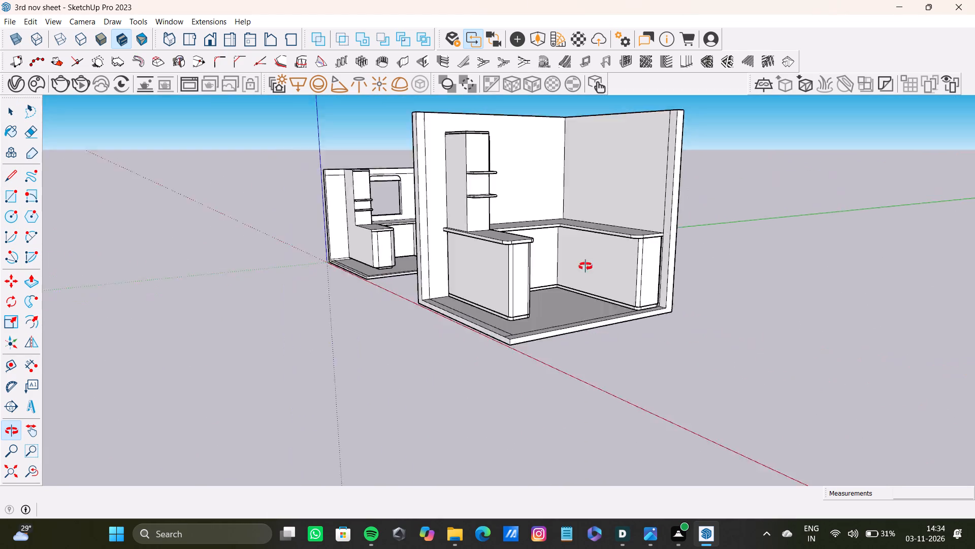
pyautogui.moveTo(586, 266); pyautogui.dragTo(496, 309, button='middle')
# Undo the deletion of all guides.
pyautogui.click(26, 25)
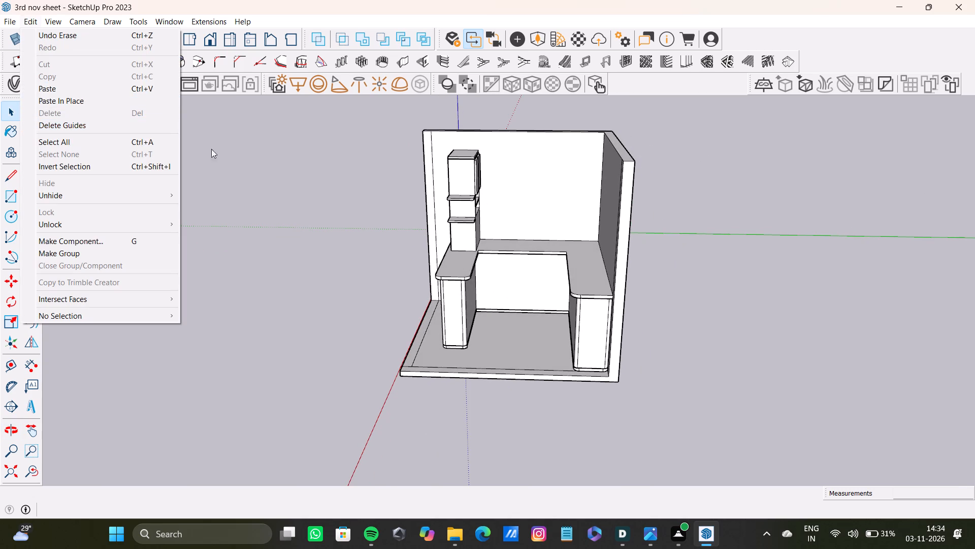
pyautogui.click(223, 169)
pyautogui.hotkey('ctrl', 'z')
# Delete the rear wall's vertical guide nearest the column and the two closely spaced horizontal guides near the column's top.
pyautogui.scroll(9, 524, 179)
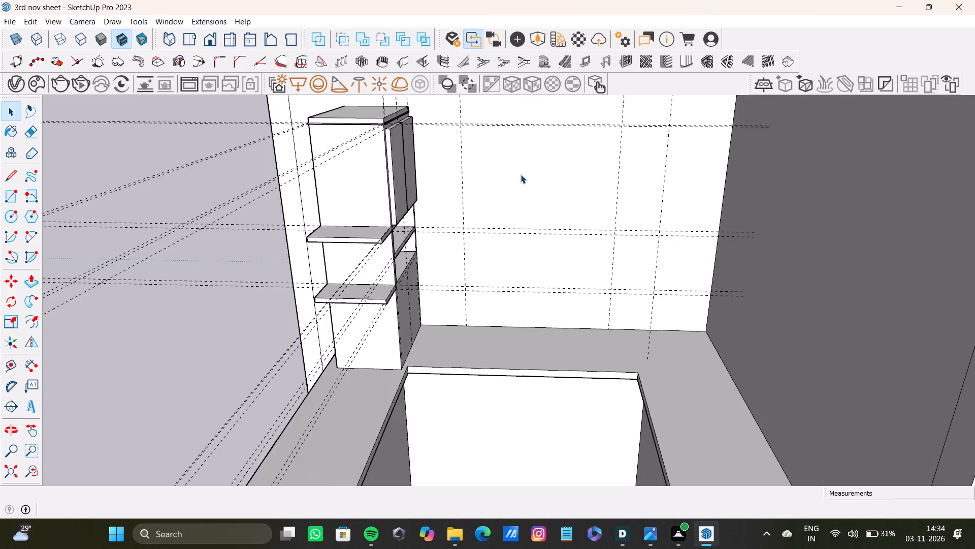
pyautogui.scroll(-7, 520, 165)
pyautogui.moveTo(516, 176); pyautogui.dragTo(475, 350, button='middle')
pyautogui.scroll(7, 457, 320)
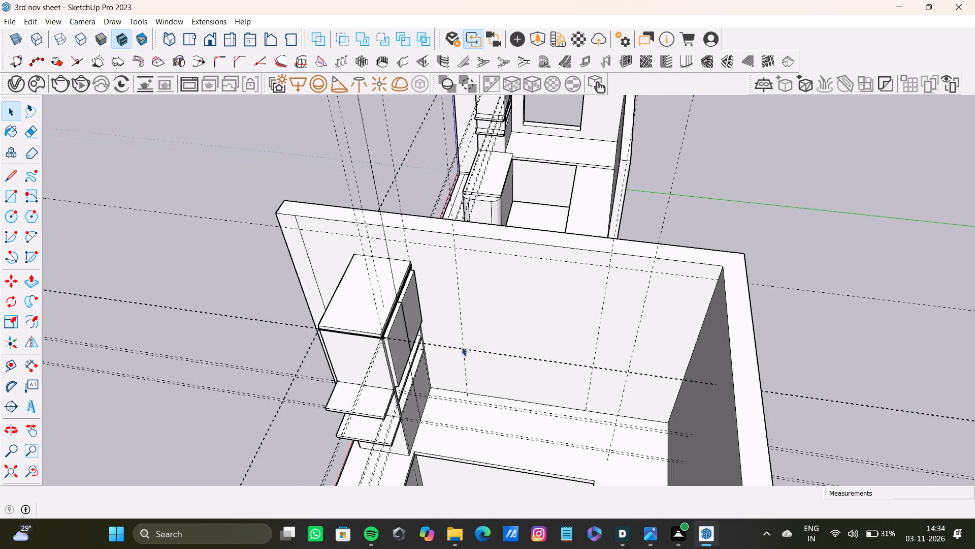
pyautogui.scroll(6, 462, 347)
pyautogui.keyDown('shift'); pyautogui.moveTo(467, 324); pyautogui.dragTo(467, 292, button='middle'); pyautogui.keyUp('shift')
pyautogui.scroll(4, 522, 304)
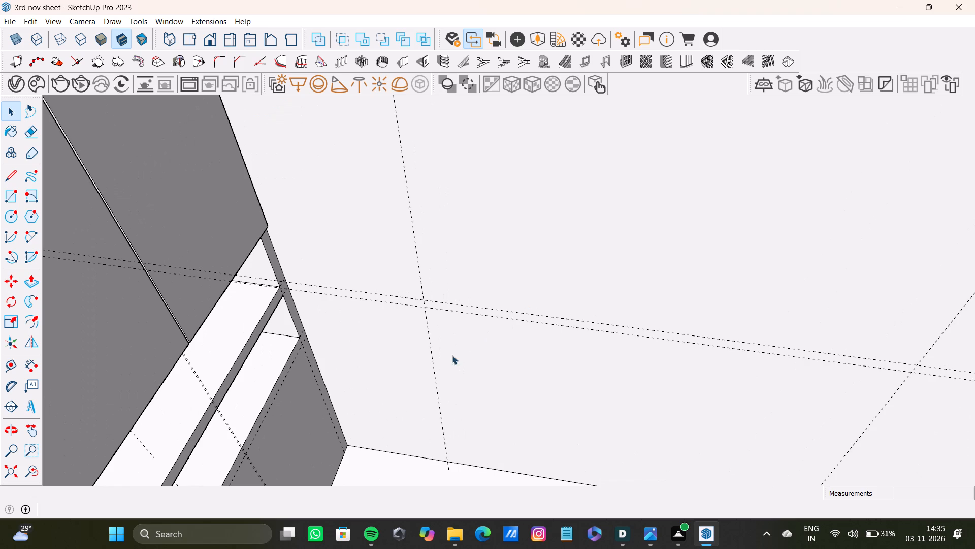
pyautogui.click(439, 415)
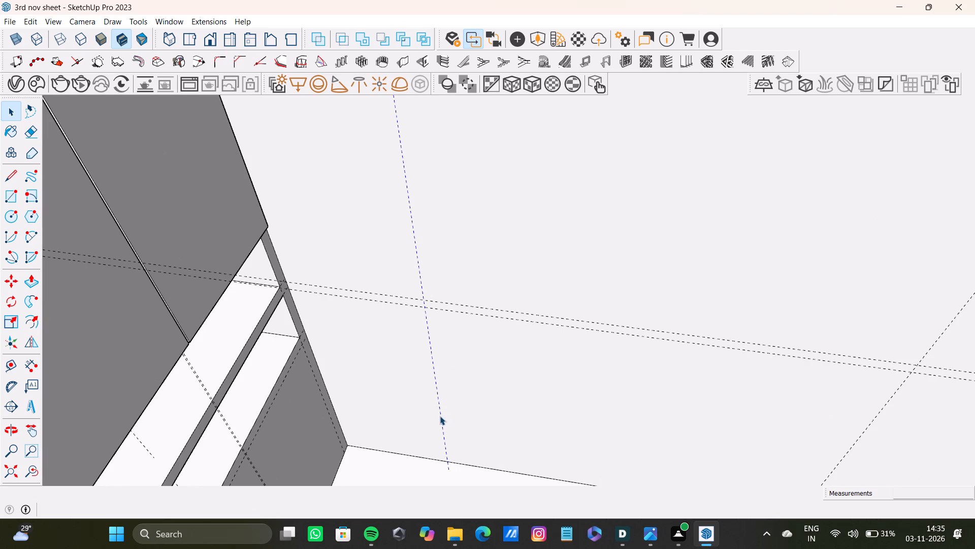
pyautogui.press('Delete')
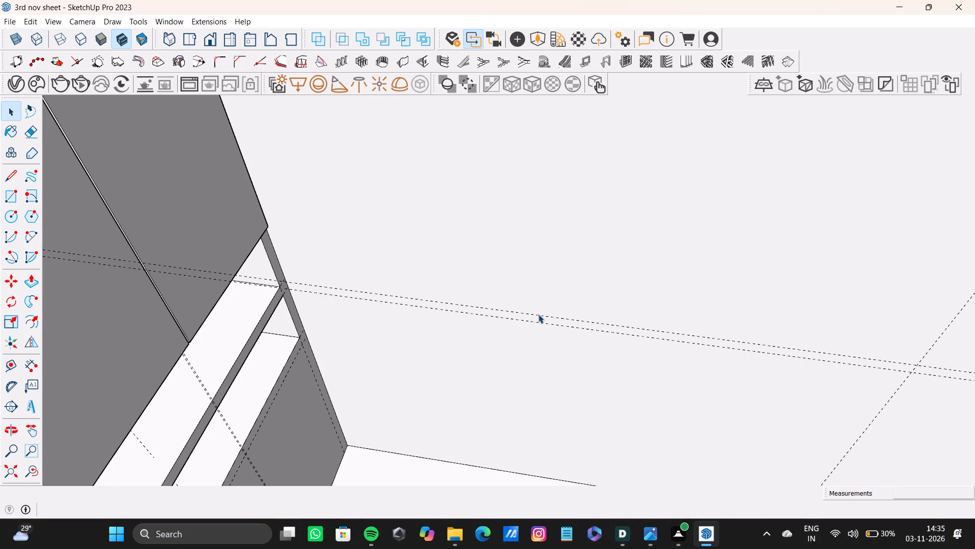
pyautogui.click(538, 314)
pyautogui.press('Delete')
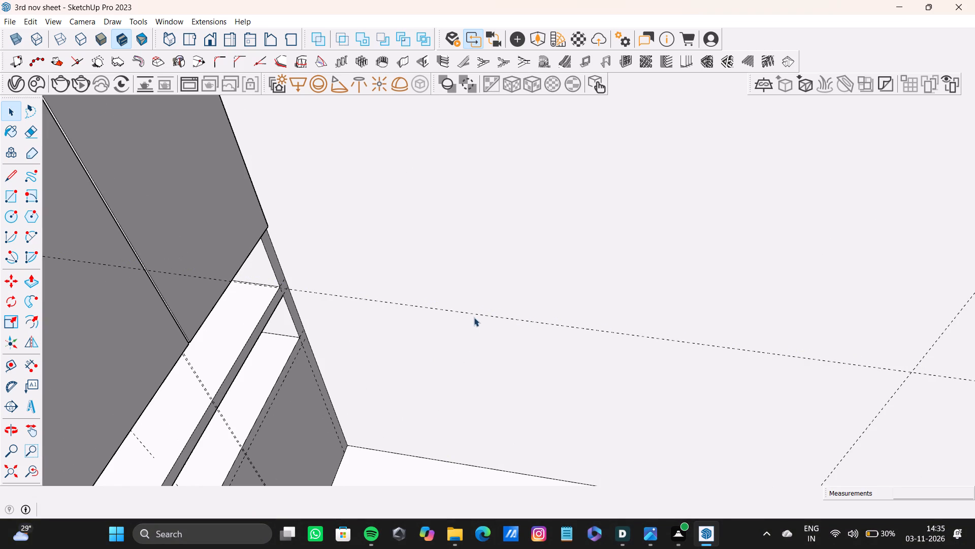
pyautogui.click(495, 317)
pyautogui.press('Delete')
# Place a vertical guide on the rear wall about 6' 10" toward the column from the nearer of the two far vertical guides.
pyautogui.scroll(-2, 398, 328)
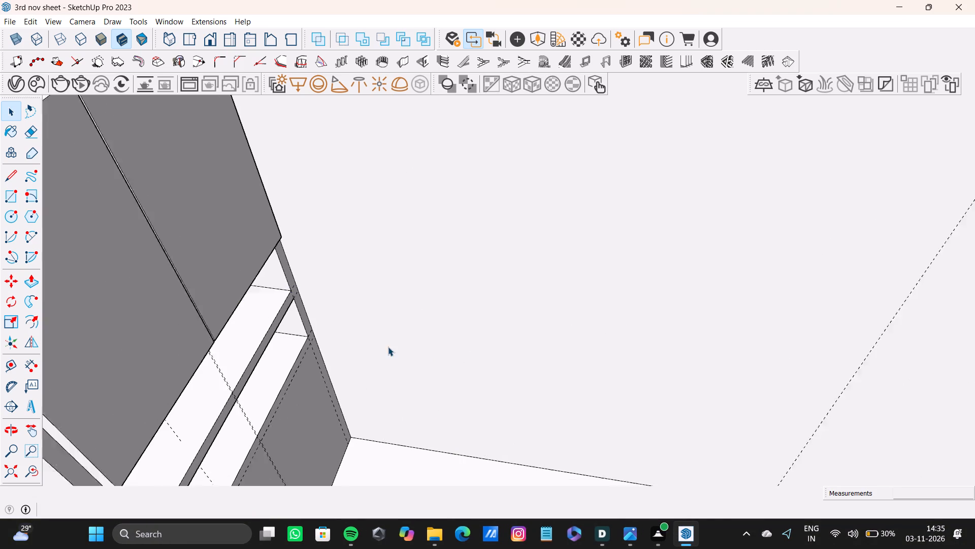
pyautogui.scroll(-11, 388, 347)
pyautogui.moveTo(394, 368); pyautogui.dragTo(477, 326, button='middle')
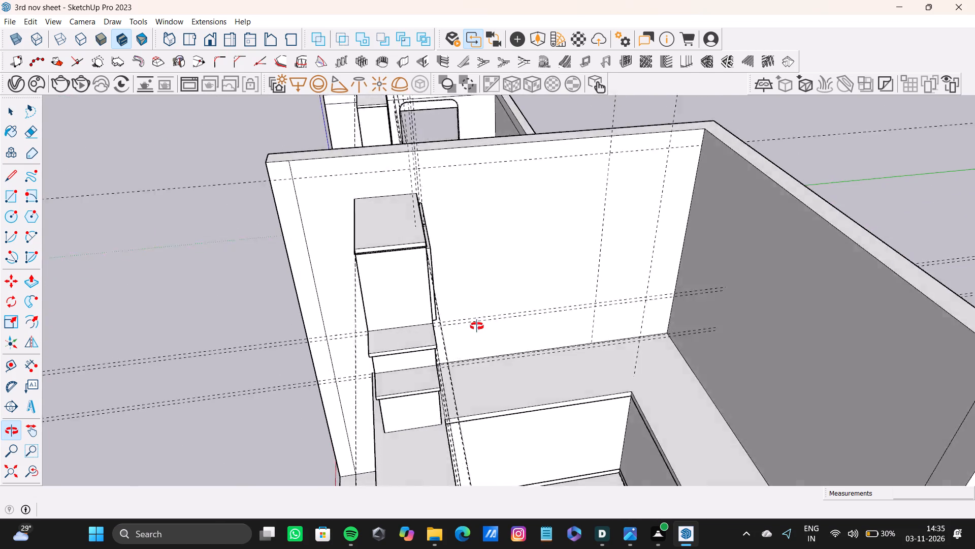
pyautogui.moveTo(477, 326); pyautogui.dragTo(457, 336, button='middle')
pyautogui.press('t')
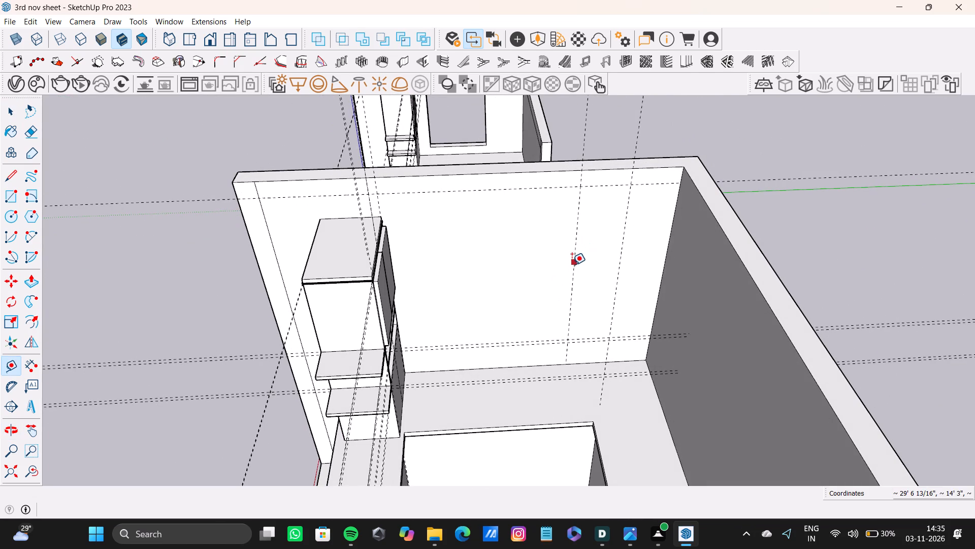
pyautogui.click(572, 268)
pyautogui.scroll(-4, 435, 263)
pyautogui.moveTo(433, 263); pyautogui.dragTo(420, 350, button='middle')
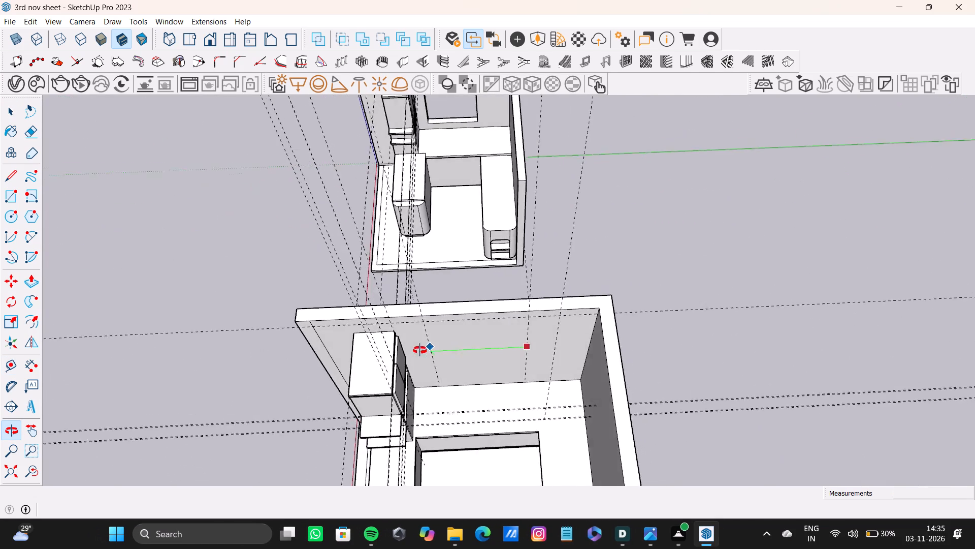
pyautogui.moveTo(420, 350); pyautogui.dragTo(380, 338, button='middle')
pyautogui.scroll(6, 437, 353)
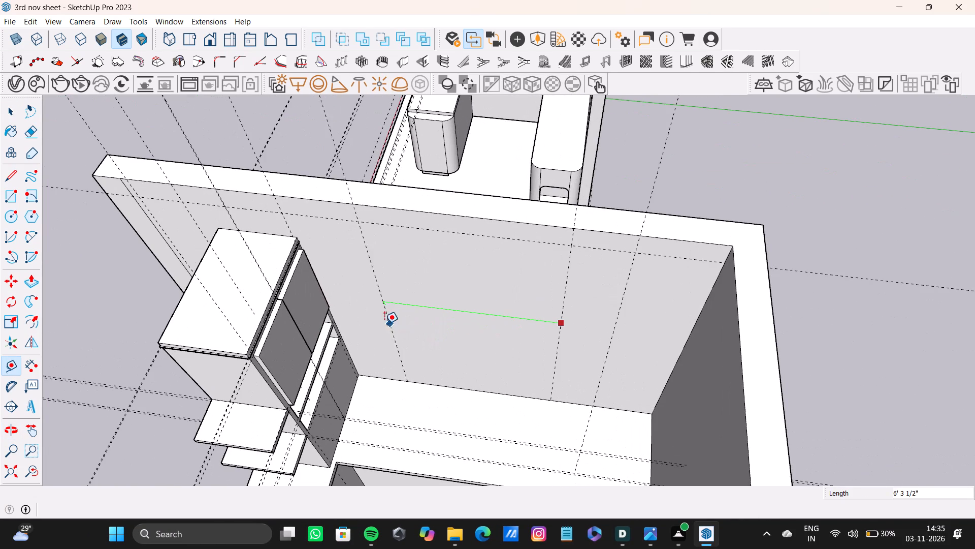
pyautogui.click(371, 322)
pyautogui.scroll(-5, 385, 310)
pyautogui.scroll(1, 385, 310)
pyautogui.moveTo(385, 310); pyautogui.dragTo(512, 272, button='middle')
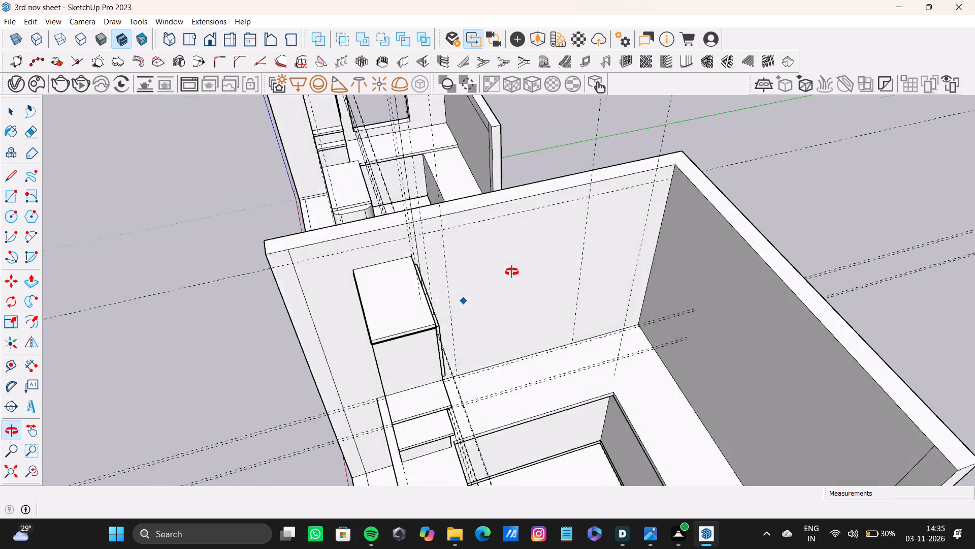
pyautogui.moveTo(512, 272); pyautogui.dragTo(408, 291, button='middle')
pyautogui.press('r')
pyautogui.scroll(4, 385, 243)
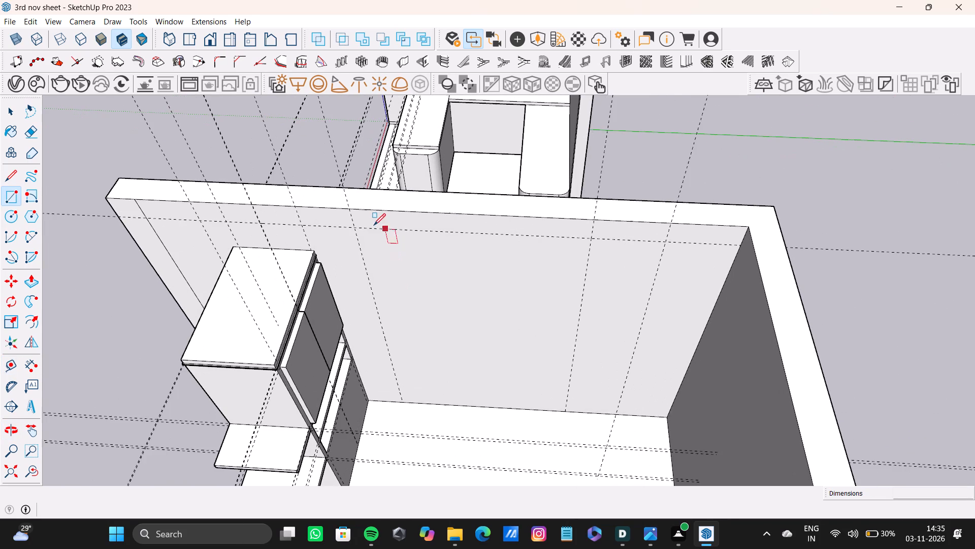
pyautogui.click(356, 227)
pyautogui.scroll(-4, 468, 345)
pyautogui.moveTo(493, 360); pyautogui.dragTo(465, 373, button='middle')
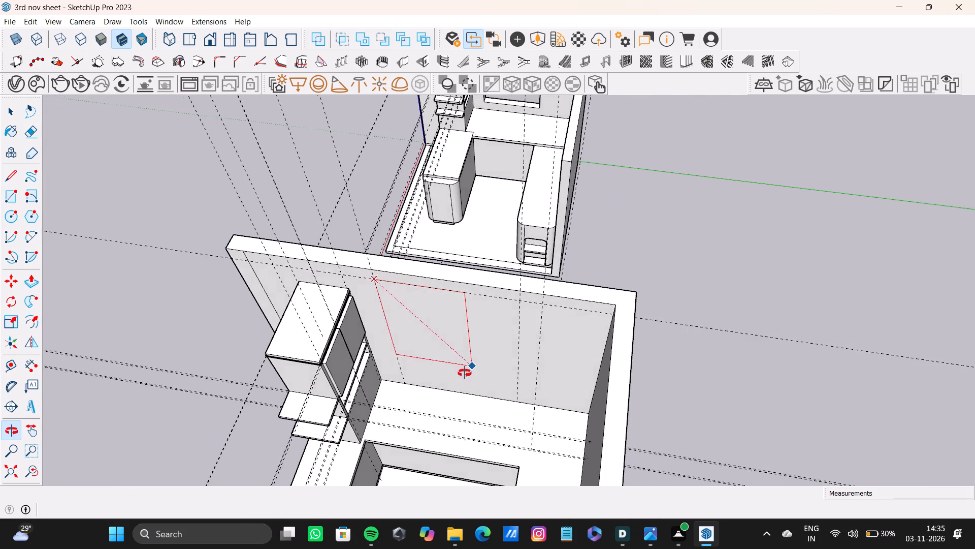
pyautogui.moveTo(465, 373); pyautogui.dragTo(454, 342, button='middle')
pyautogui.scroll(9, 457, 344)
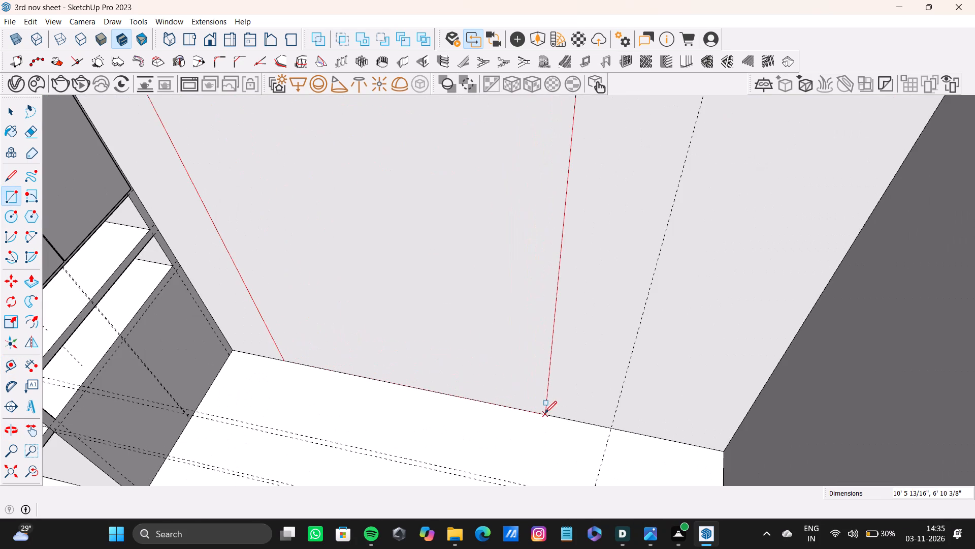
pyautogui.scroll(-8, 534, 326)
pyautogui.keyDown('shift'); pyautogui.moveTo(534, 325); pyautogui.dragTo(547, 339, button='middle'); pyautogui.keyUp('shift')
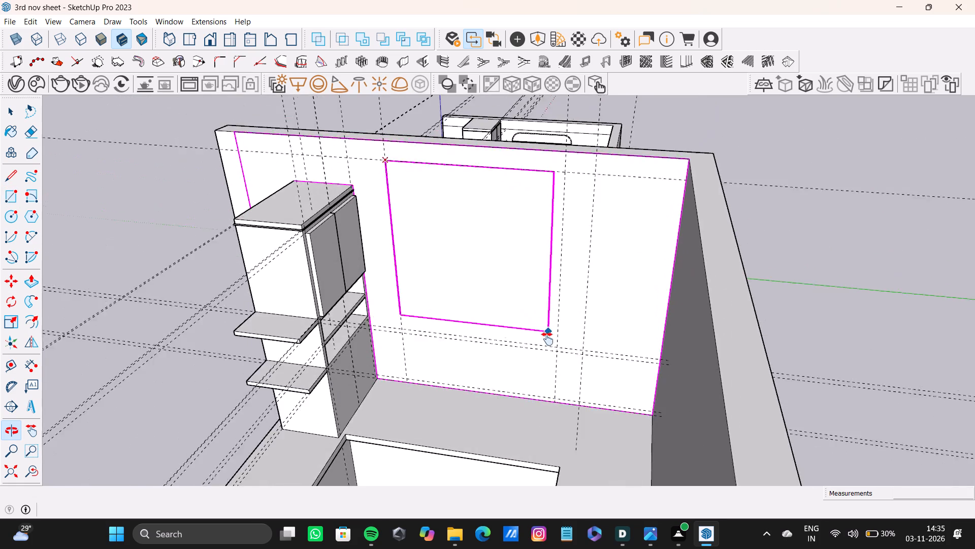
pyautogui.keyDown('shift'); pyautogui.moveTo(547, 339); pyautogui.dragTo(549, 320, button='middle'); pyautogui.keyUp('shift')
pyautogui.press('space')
# Place a horizontal guide on the rear wall below the uppermost horizontal guide, near the height of the column's top.
pyautogui.scroll(-3, 496, 257)
pyautogui.moveTo(506, 263); pyautogui.dragTo(516, 266, button='middle')
pyautogui.press('t')
pyautogui.scroll(4, 497, 203)
pyautogui.moveTo(513, 158); pyautogui.dragTo(513, 165)
pyautogui.scroll(-3, 526, 224)
pyautogui.moveTo(526, 224); pyautogui.dragTo(528, 199, button='middle')
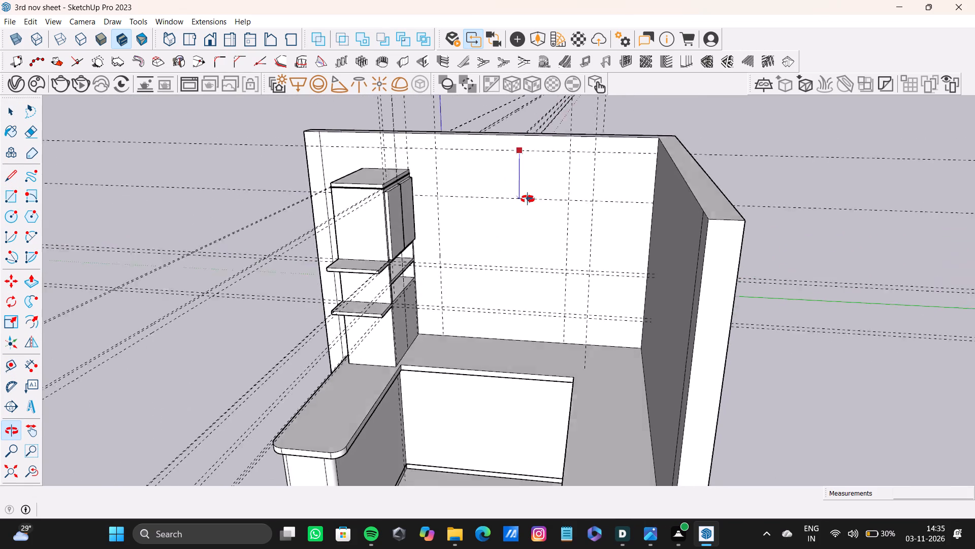
pyautogui.moveTo(528, 199); pyautogui.dragTo(516, 270, button='middle')
pyautogui.scroll(7, 487, 250)
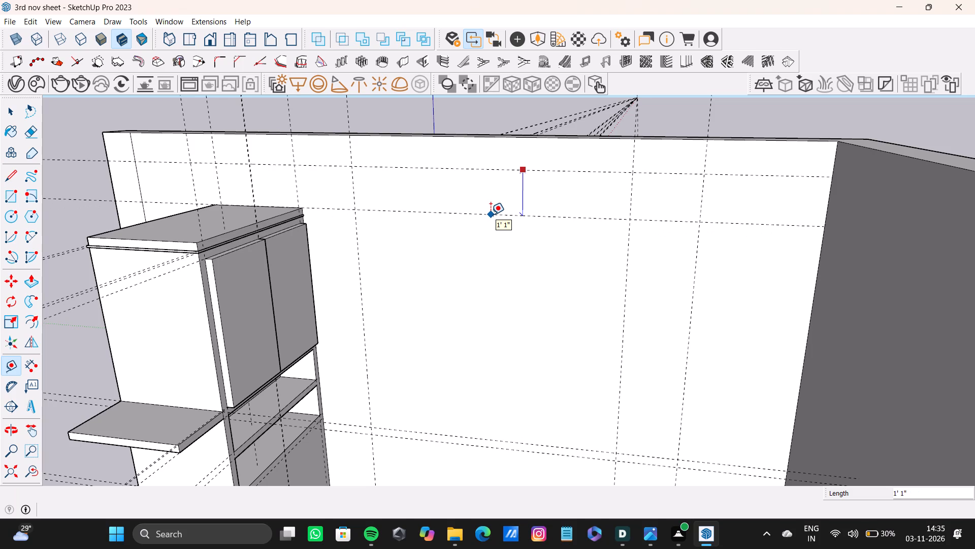
pyautogui.click(501, 241)
pyautogui.moveTo(464, 272); pyautogui.dragTo(476, 276, button='middle')
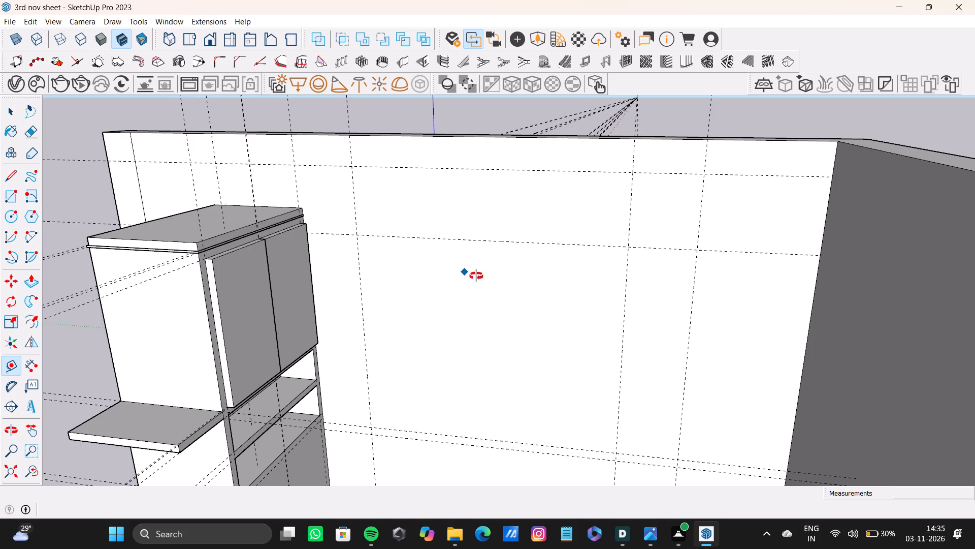
pyautogui.moveTo(476, 276); pyautogui.dragTo(481, 281, button='middle')
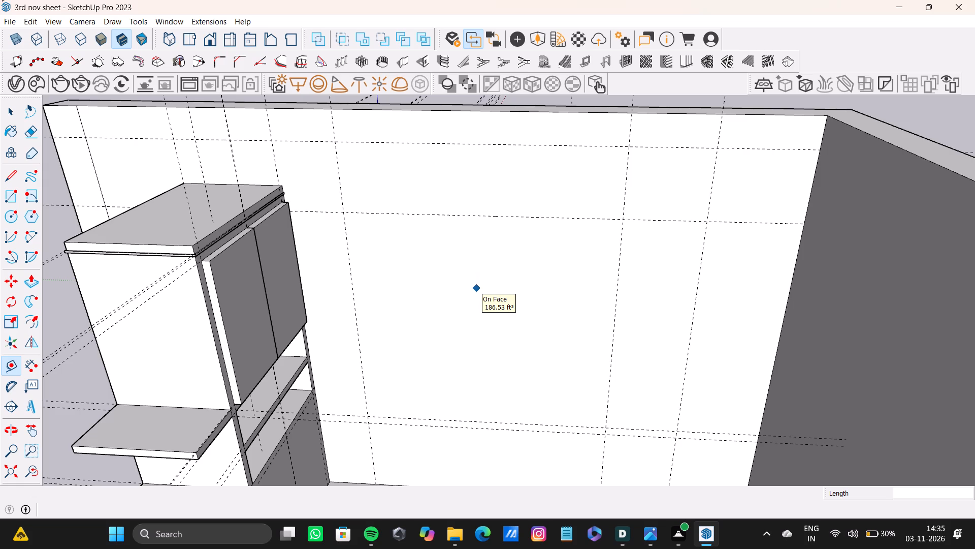
# Place another horizontal guide on the rear wall 9 7/8" above the horizontal guide near the column's top.
pyautogui.scroll(-7, 320, 204)
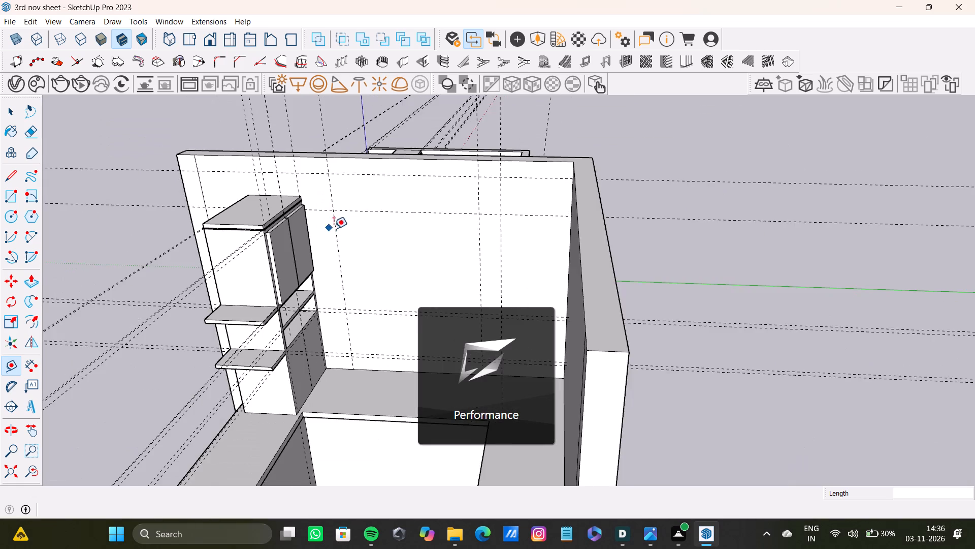
pyautogui.keyDown('shift'); pyautogui.moveTo(335, 229); pyautogui.dragTo(343, 254, button='middle'); pyautogui.keyUp('shift')
pyautogui.scroll(7, 364, 245)
pyautogui.moveTo(377, 229); pyautogui.dragTo(375, 245, button='middle')
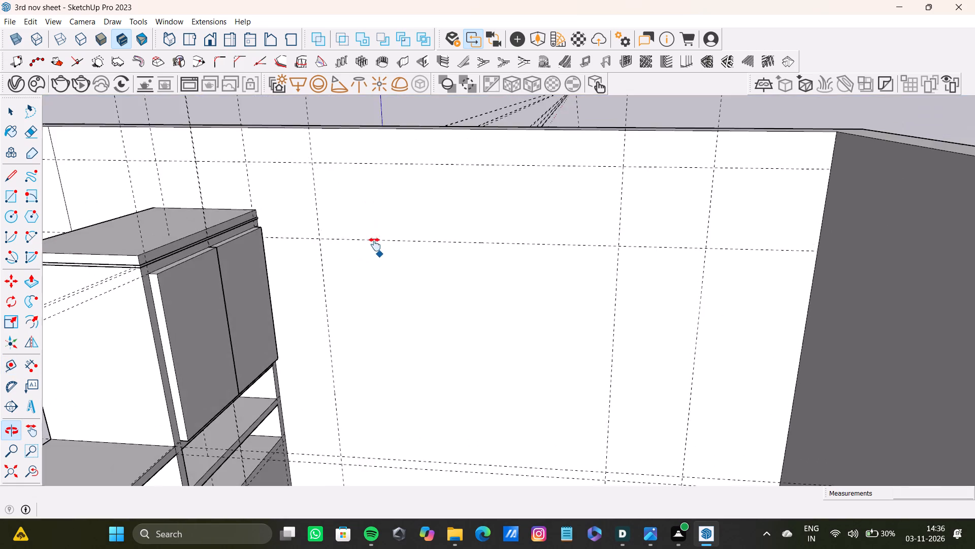
pyautogui.moveTo(375, 245); pyautogui.dragTo(354, 241, button='middle')
pyautogui.scroll(5, 380, 234)
pyautogui.click(406, 245)
pyautogui.scroll(-3, 375, 192)
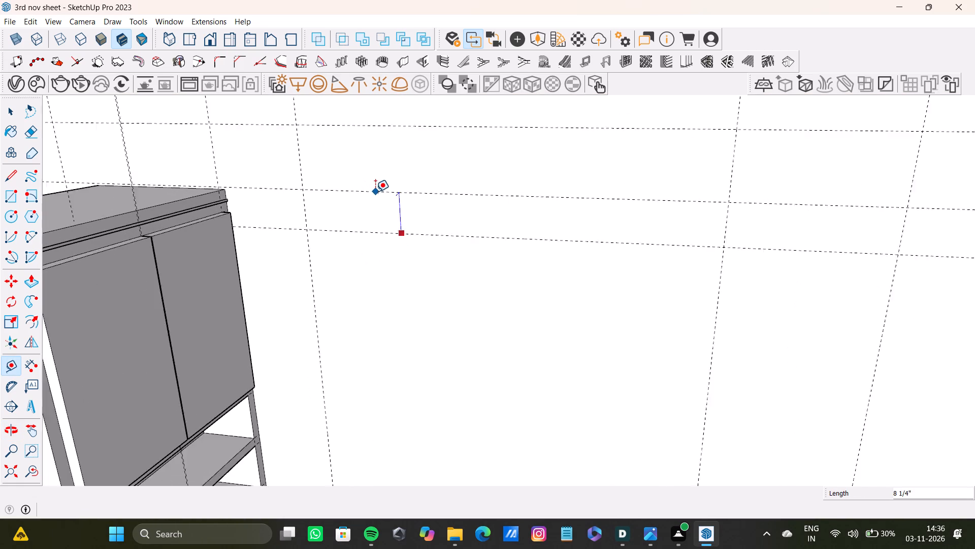
pyautogui.keyDown('shift'); pyautogui.moveTo(376, 193); pyautogui.dragTo(385, 218, button='middle'); pyautogui.keyUp('shift')
pyautogui.click(430, 248)
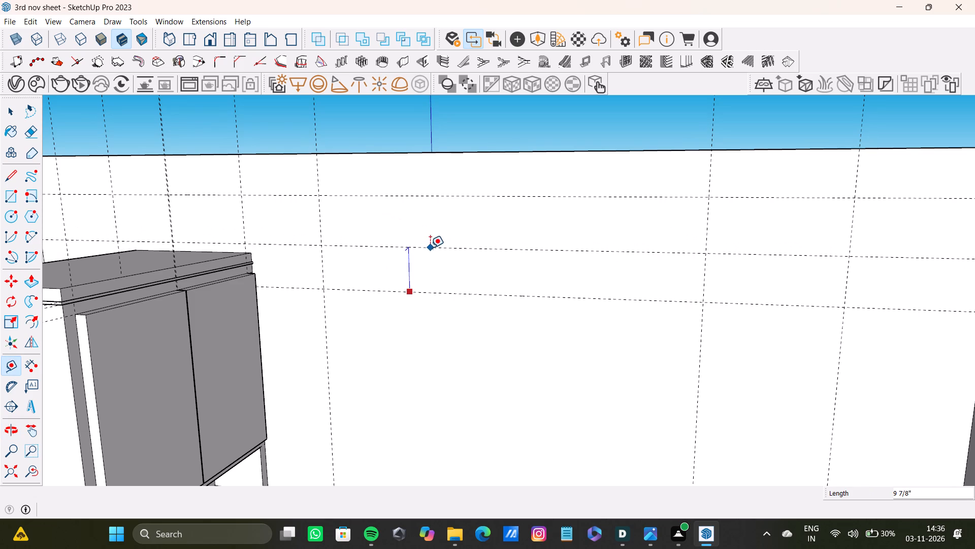
pyautogui.scroll(-7, 430, 248)
pyautogui.moveTo(420, 257); pyautogui.dragTo(411, 256, button='middle')
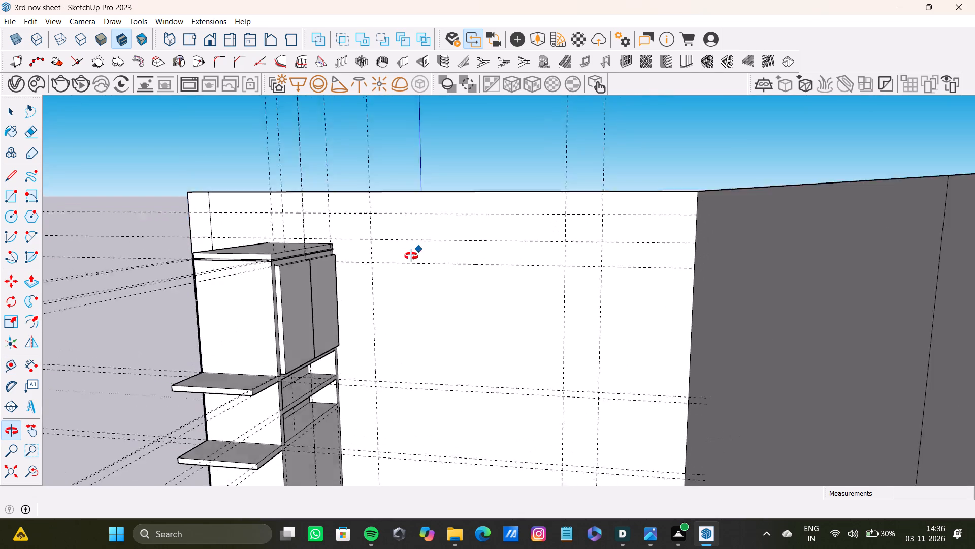
pyautogui.moveTo(411, 256); pyautogui.dragTo(408, 264, button='middle')
# Place a horizontal guide on the rear wall level with the existing guide at the column's lower shelf.
pyautogui.press('t')
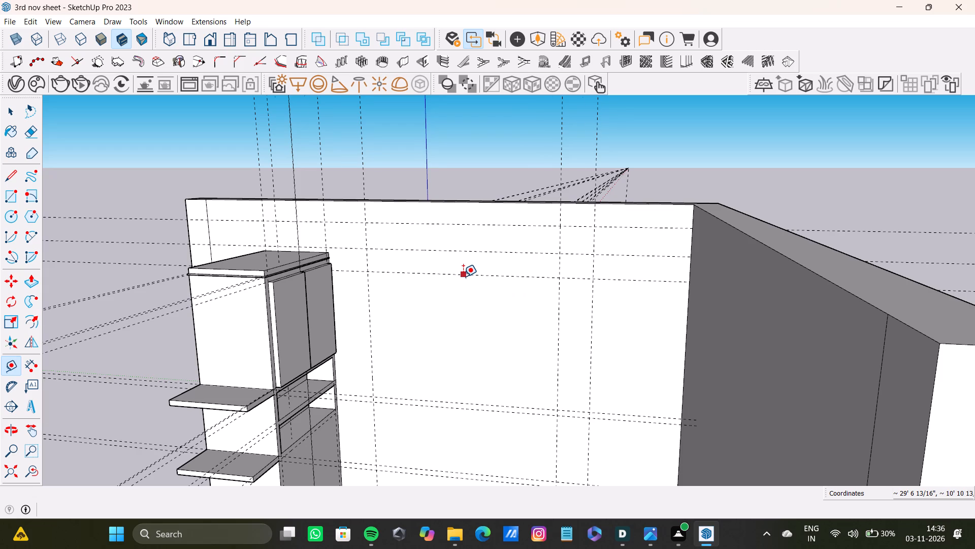
pyautogui.scroll(-3, 461, 277)
pyautogui.keyDown('shift'); pyautogui.moveTo(461, 277); pyautogui.dragTo(449, 290, button='middle'); pyautogui.keyUp('shift')
pyautogui.scroll(3, 457, 309)
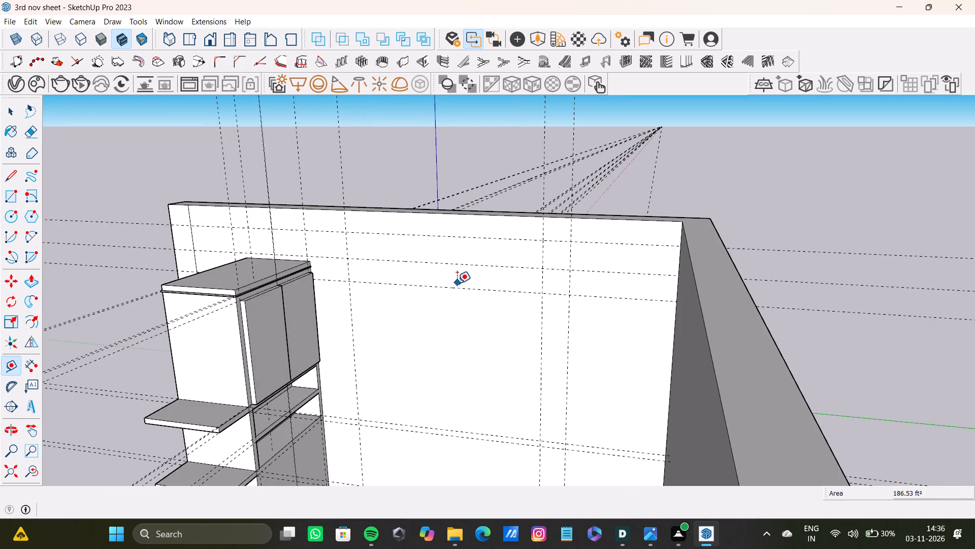
pyautogui.click(458, 287)
pyautogui.scroll(-3, 469, 321)
pyautogui.keyDown('shift'); pyautogui.moveTo(478, 363); pyautogui.dragTo(476, 352, button='middle'); pyautogui.keyUp('shift')
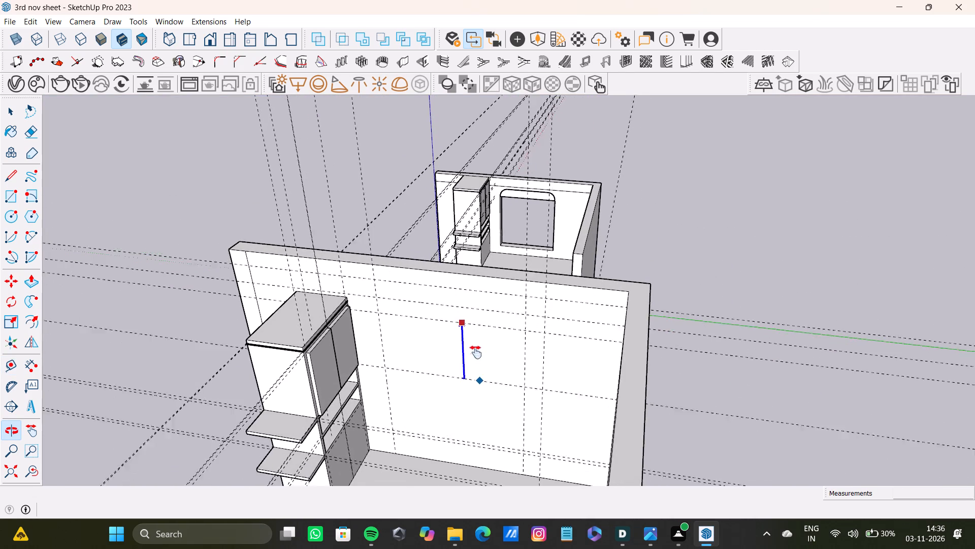
pyautogui.keyDown('shift'); pyautogui.moveTo(476, 352); pyautogui.dragTo(470, 338, button='middle'); pyautogui.keyUp('shift')
pyautogui.scroll(5, 469, 352)
pyautogui.moveTo(463, 381); pyautogui.dragTo(456, 266, button='middle')
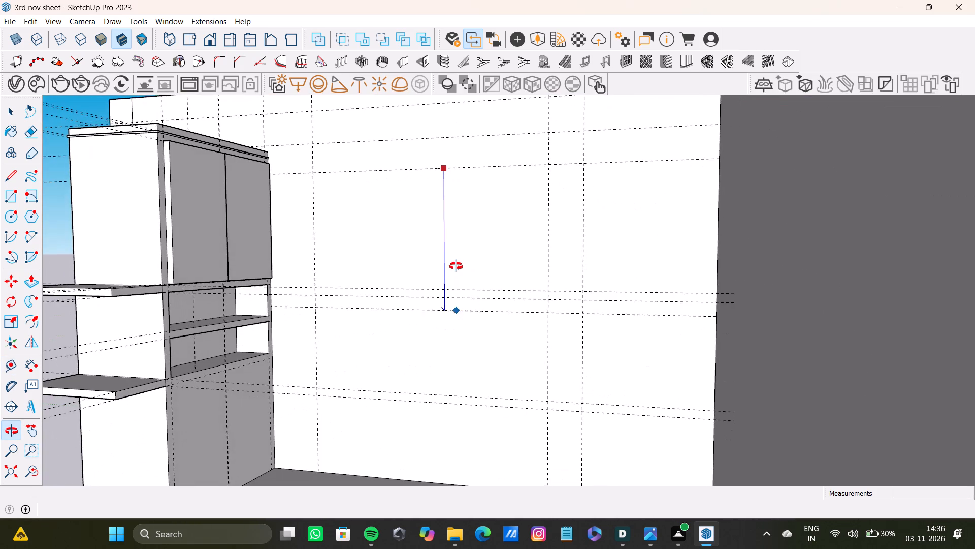
pyautogui.moveTo(456, 266); pyautogui.dragTo(453, 268, button='middle')
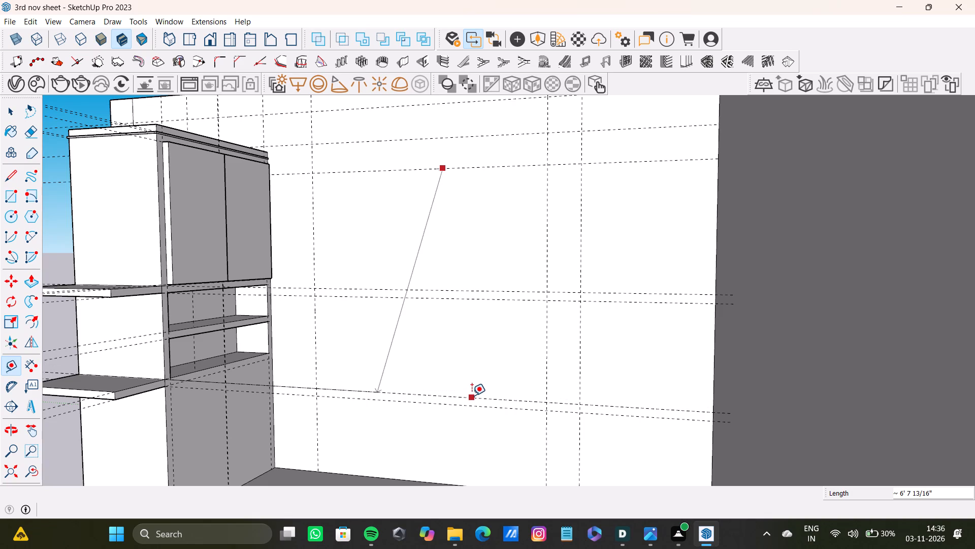
pyautogui.click(472, 395)
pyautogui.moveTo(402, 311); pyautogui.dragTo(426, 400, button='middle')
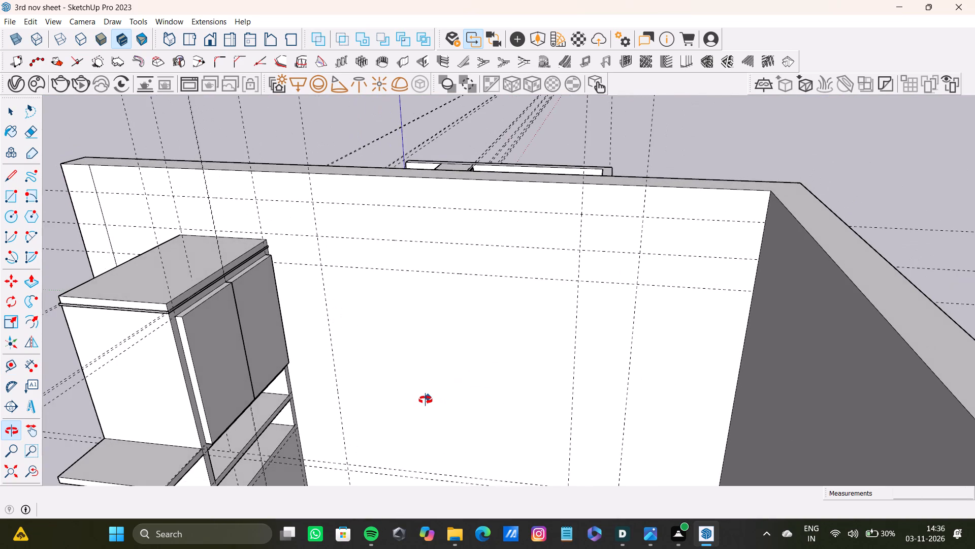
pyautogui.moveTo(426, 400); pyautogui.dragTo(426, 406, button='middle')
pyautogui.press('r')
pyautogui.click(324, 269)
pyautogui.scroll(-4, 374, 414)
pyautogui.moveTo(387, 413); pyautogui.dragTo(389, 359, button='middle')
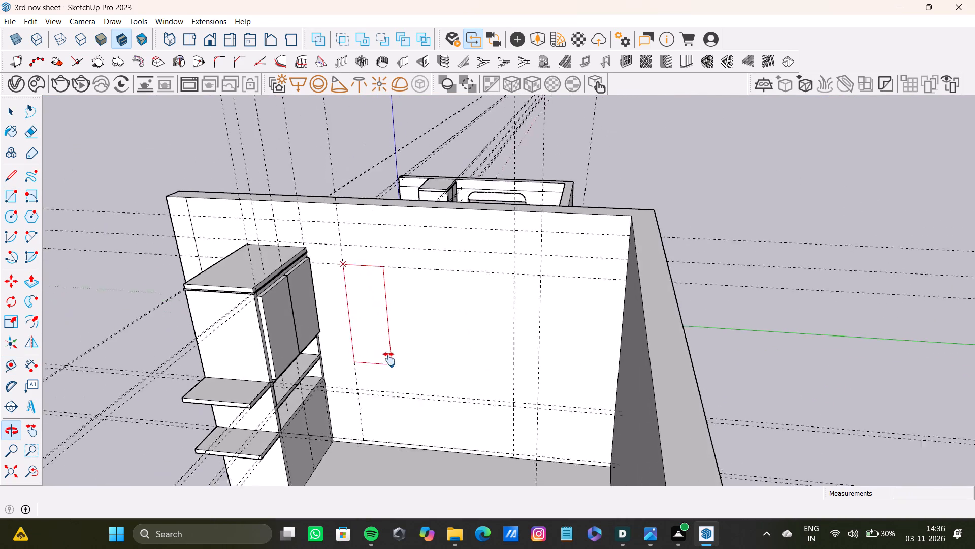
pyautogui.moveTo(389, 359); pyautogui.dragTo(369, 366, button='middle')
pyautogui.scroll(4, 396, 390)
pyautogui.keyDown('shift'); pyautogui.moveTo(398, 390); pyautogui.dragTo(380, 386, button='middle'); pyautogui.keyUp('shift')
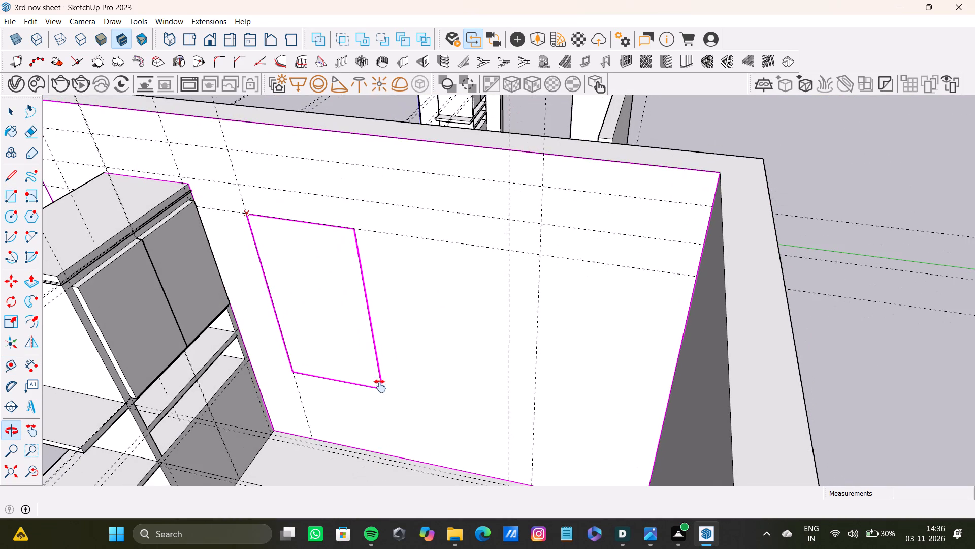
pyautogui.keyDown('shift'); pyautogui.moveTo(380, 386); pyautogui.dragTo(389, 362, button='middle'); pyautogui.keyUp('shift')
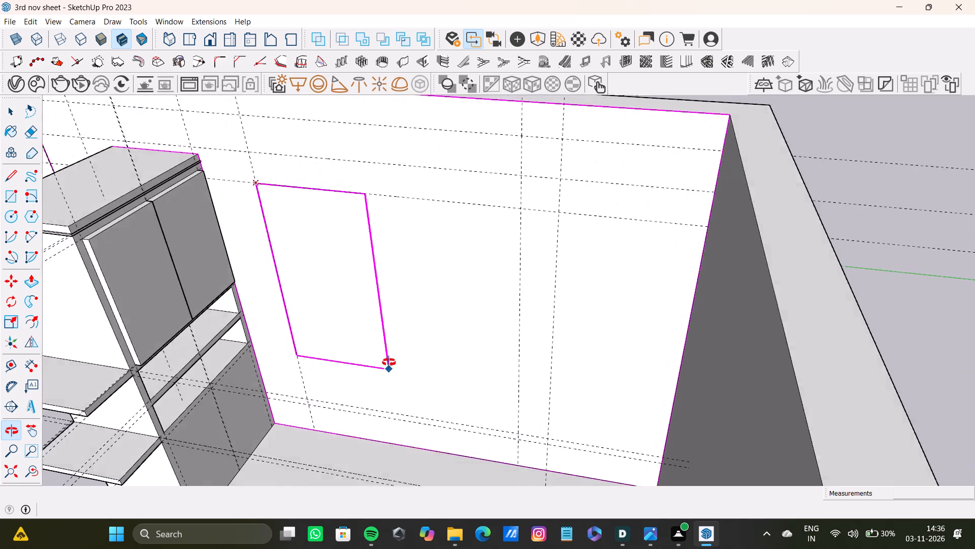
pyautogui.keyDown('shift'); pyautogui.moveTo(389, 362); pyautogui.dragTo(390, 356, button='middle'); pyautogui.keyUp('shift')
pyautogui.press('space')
# Place a horizontal guide on the rear wall about 6' 4" below the lowest of the three upper horizontal guides.
pyautogui.press('t')
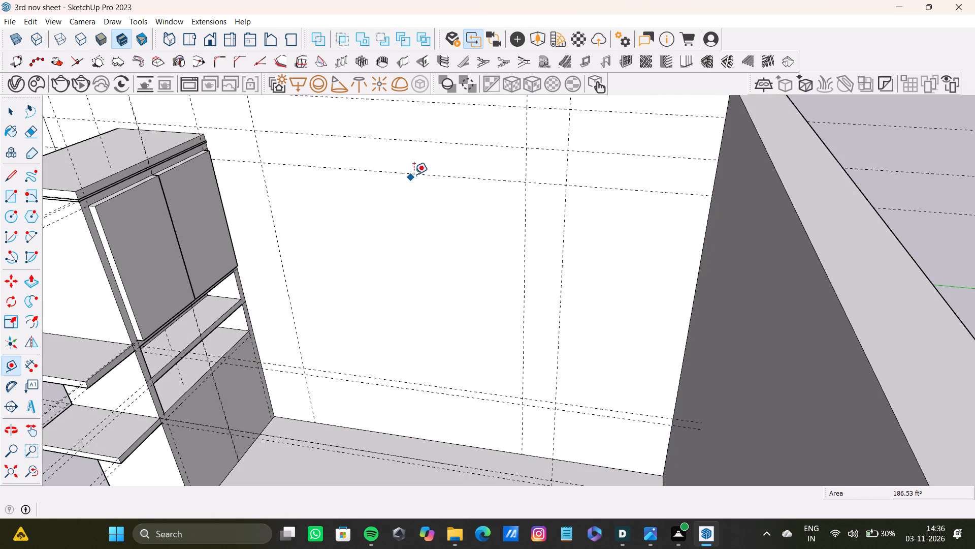
pyautogui.click(415, 173)
pyautogui.scroll(-3, 439, 290)
pyautogui.moveTo(444, 309); pyautogui.dragTo(471, 284, button='middle')
pyautogui.scroll(7, 457, 322)
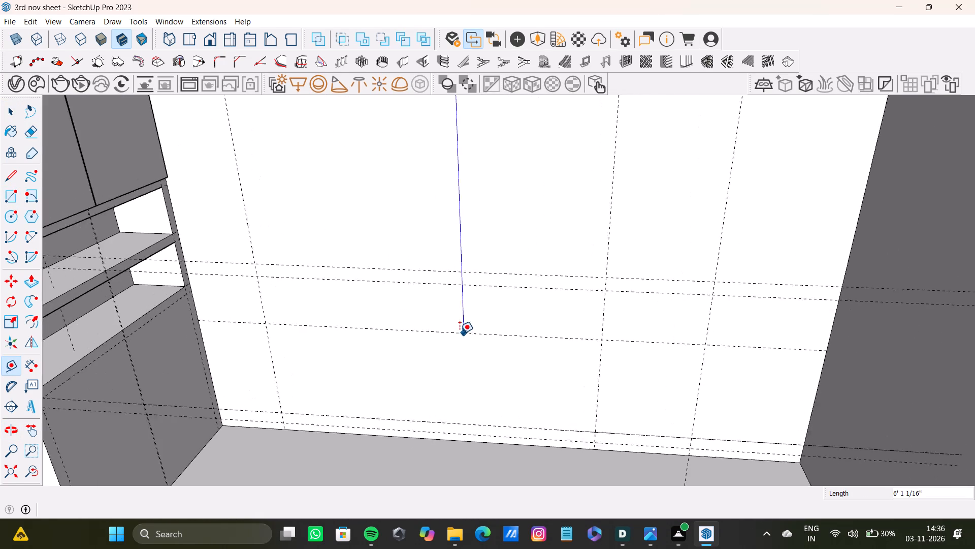
pyautogui.click(480, 346)
# Draw a rectangle of about 6' 10" by 6' 4" on the rear wall between the vertical guides and the new lower guide.
pyautogui.moveTo(381, 350); pyautogui.dragTo(425, 319, button='middle')
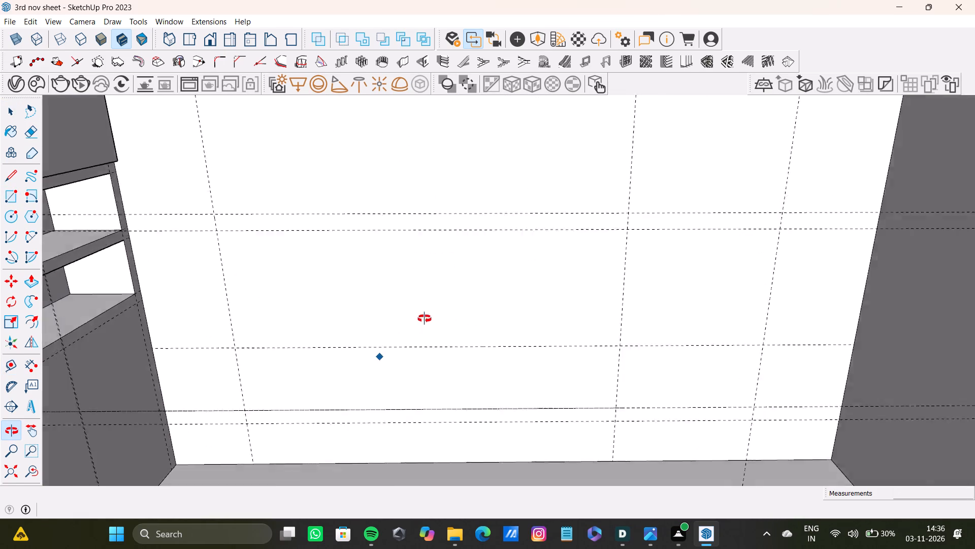
pyautogui.moveTo(425, 319); pyautogui.dragTo(351, 547, button='middle')
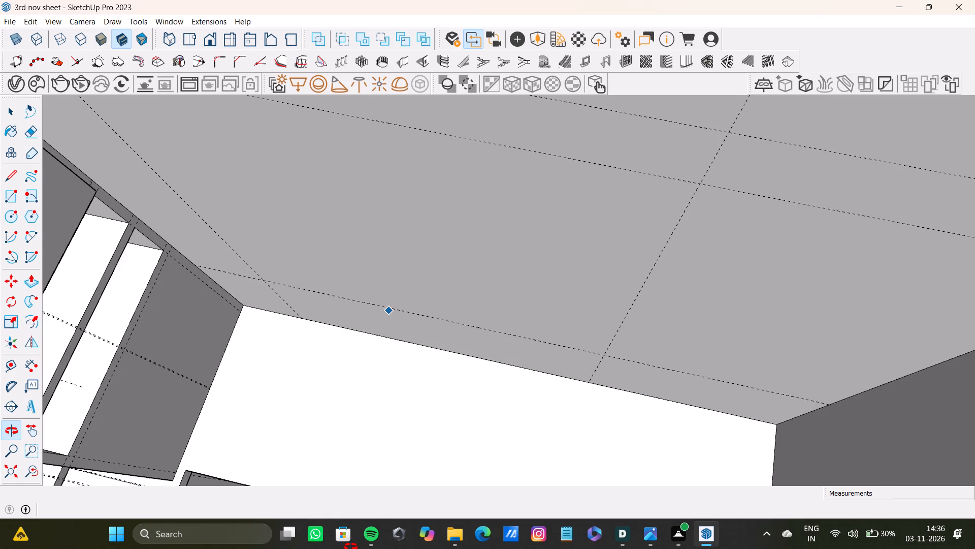
pyautogui.moveTo(351, 547); pyautogui.dragTo(312, 540, button='middle')
pyautogui.scroll(-2, 523, 357)
pyautogui.moveTo(511, 359); pyautogui.dragTo(557, 301, button='middle')
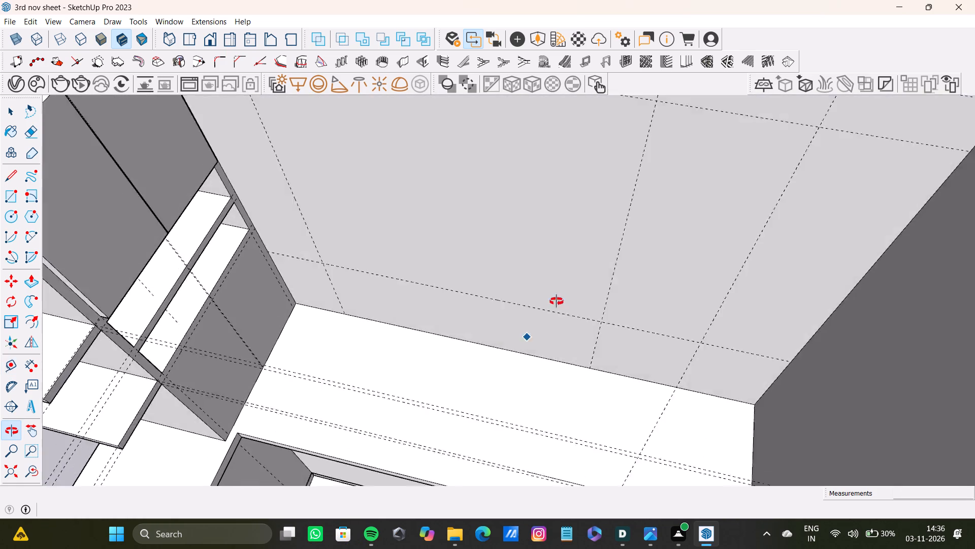
pyautogui.moveTo(557, 301); pyautogui.dragTo(610, 333, button='middle')
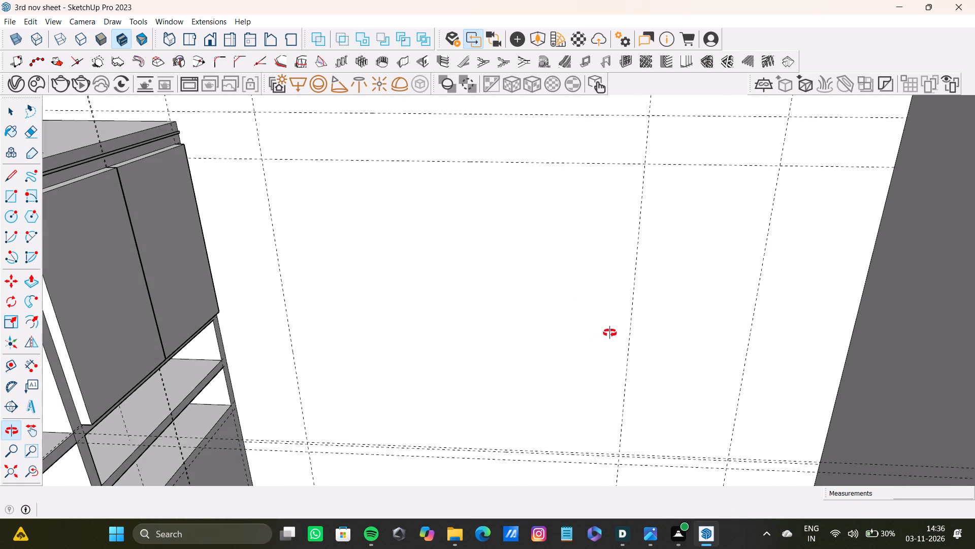
pyautogui.moveTo(610, 333); pyautogui.dragTo(610, 336, button='middle')
pyautogui.press('r')
pyautogui.click(259, 162)
pyautogui.scroll(-4, 348, 238)
pyautogui.moveTo(407, 306); pyautogui.dragTo(412, 343, button='middle')
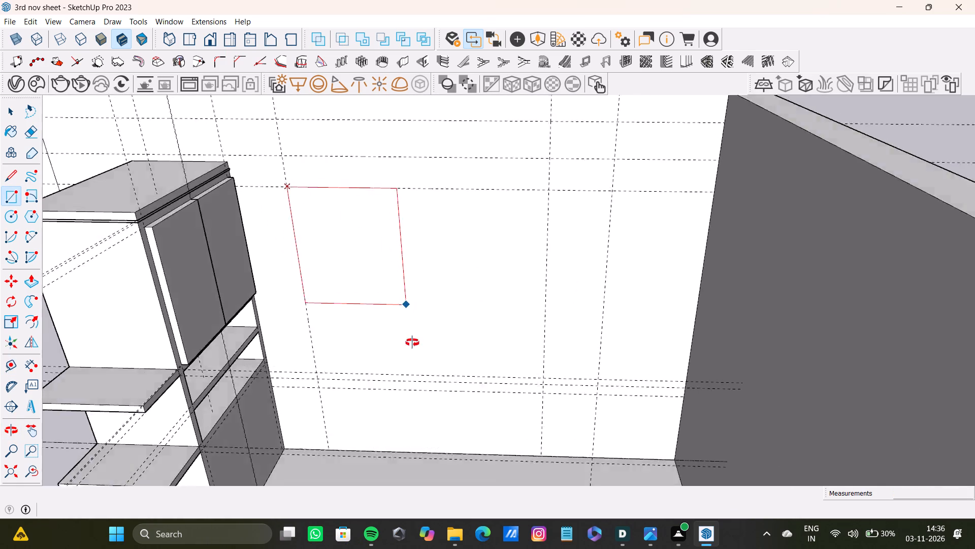
pyautogui.moveTo(412, 343); pyautogui.dragTo(369, 394, button='middle')
pyautogui.scroll(6, 445, 367)
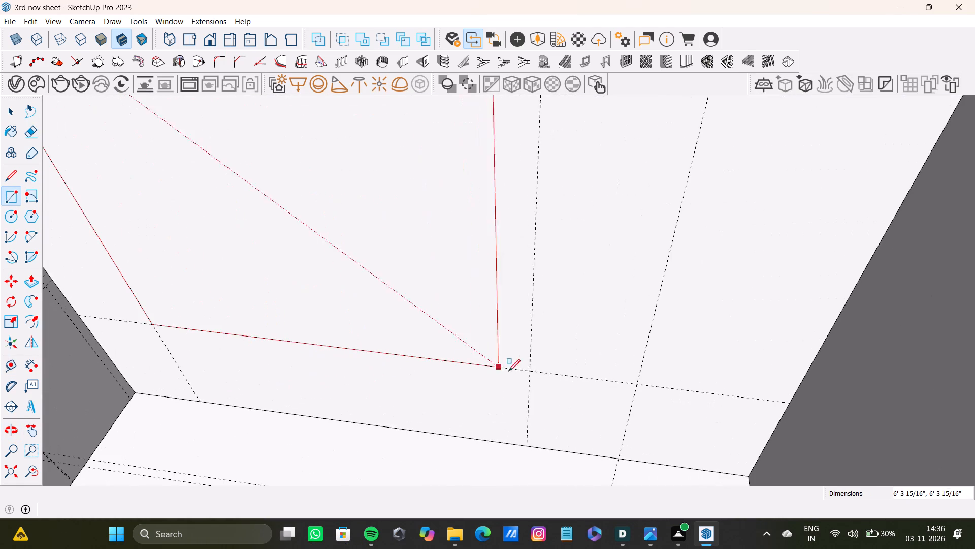
pyautogui.moveTo(531, 371); pyautogui.dragTo(524, 368)
# Draw a 9 7/8" high rectangular strip directly above the large rear-wall rectangle, matching its width, up to the next horizontal guide.
pyautogui.scroll(-9, 393, 329)
pyautogui.moveTo(376, 322); pyautogui.dragTo(508, 354, button='middle')
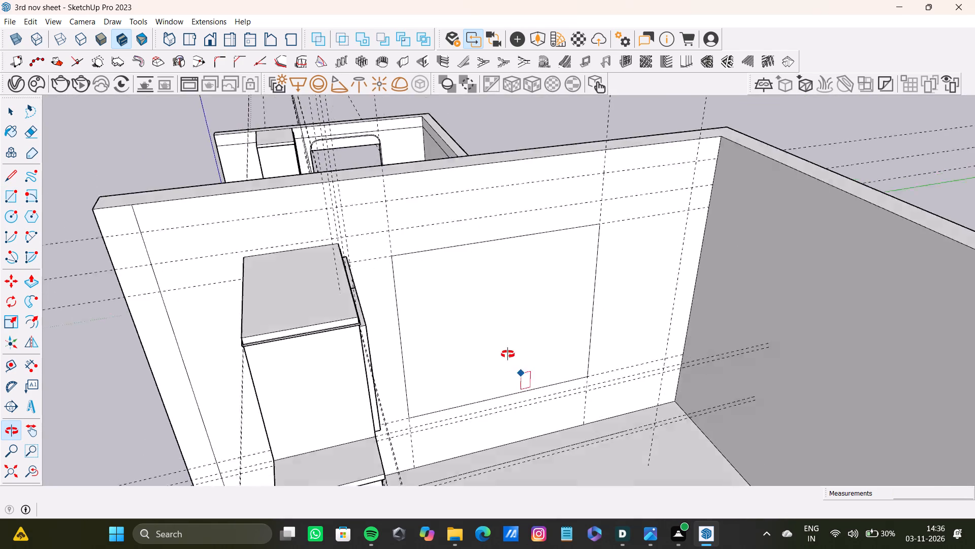
pyautogui.moveTo(508, 354); pyautogui.dragTo(460, 326, button='middle')
pyautogui.scroll(-6, 420, 234)
pyautogui.scroll(8, 356, 184)
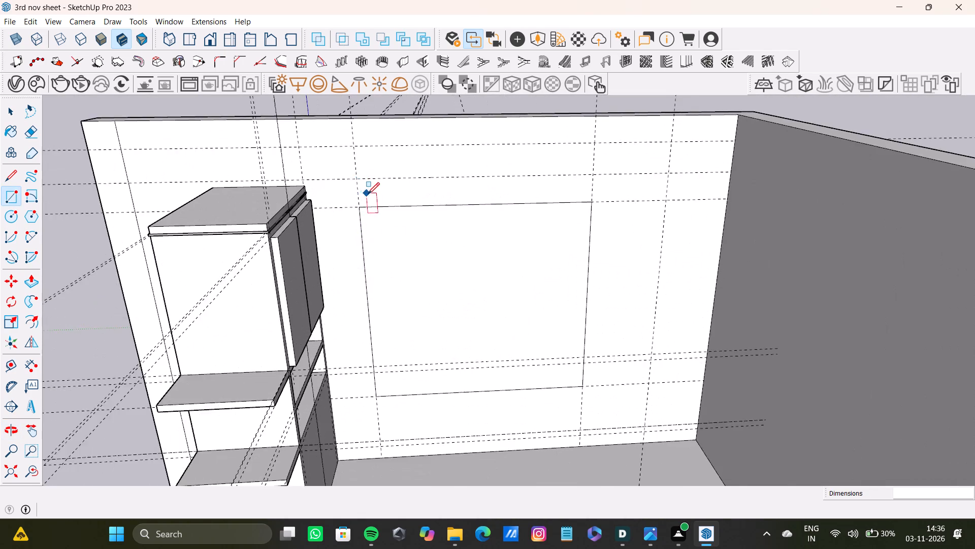
pyautogui.scroll(2, 368, 194)
pyautogui.press('space')
pyautogui.press('r')
pyautogui.click(355, 172)
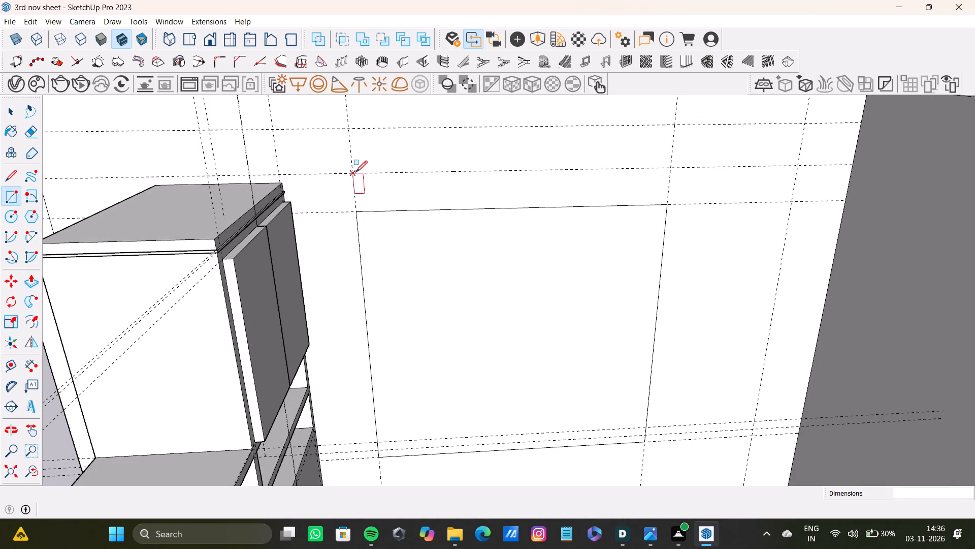
pyautogui.click(665, 205)
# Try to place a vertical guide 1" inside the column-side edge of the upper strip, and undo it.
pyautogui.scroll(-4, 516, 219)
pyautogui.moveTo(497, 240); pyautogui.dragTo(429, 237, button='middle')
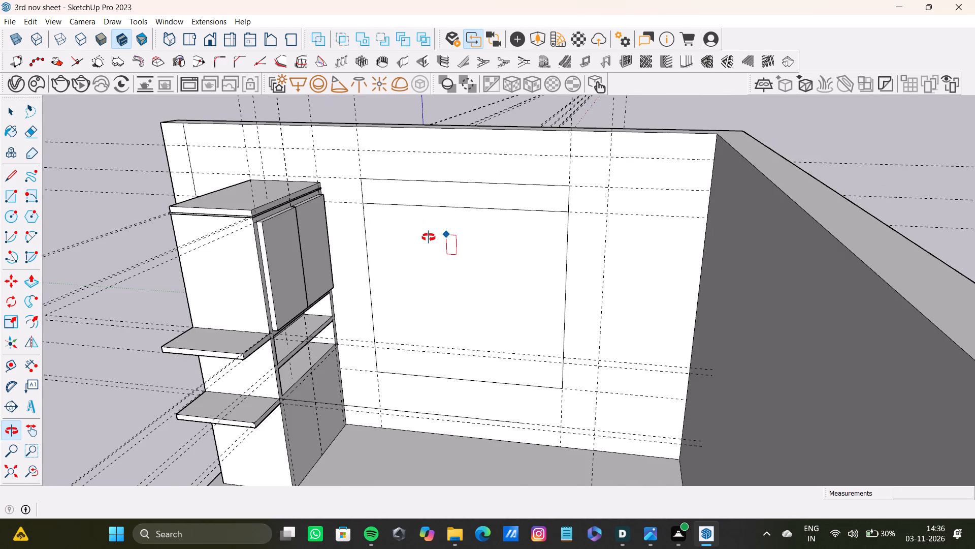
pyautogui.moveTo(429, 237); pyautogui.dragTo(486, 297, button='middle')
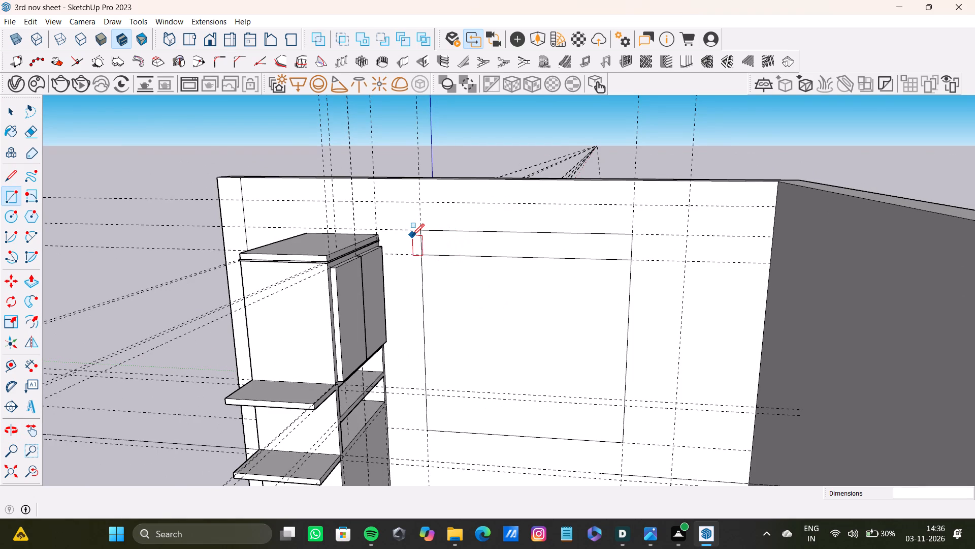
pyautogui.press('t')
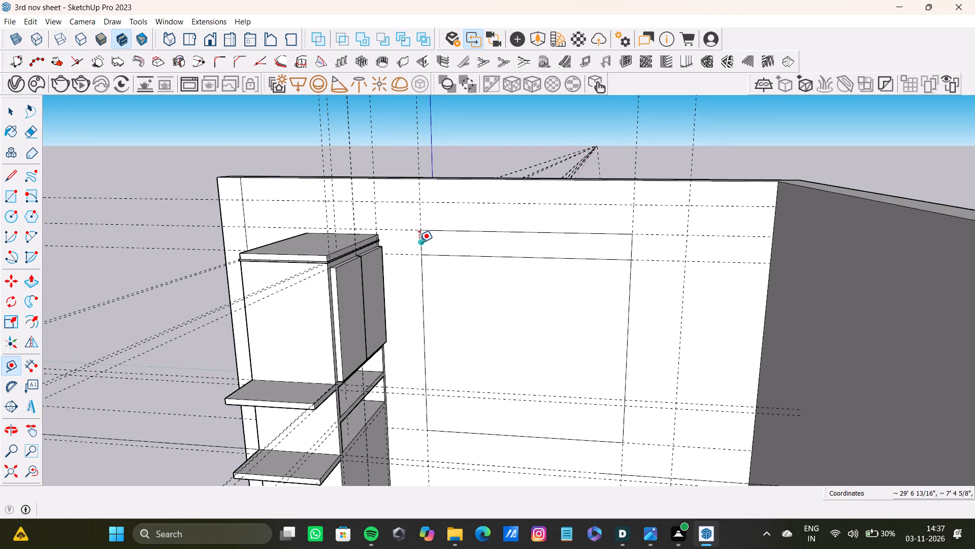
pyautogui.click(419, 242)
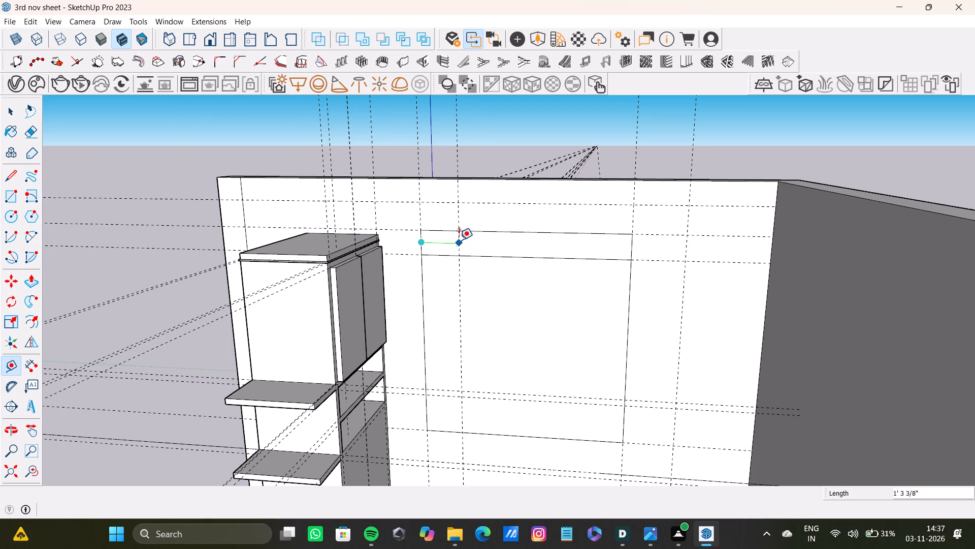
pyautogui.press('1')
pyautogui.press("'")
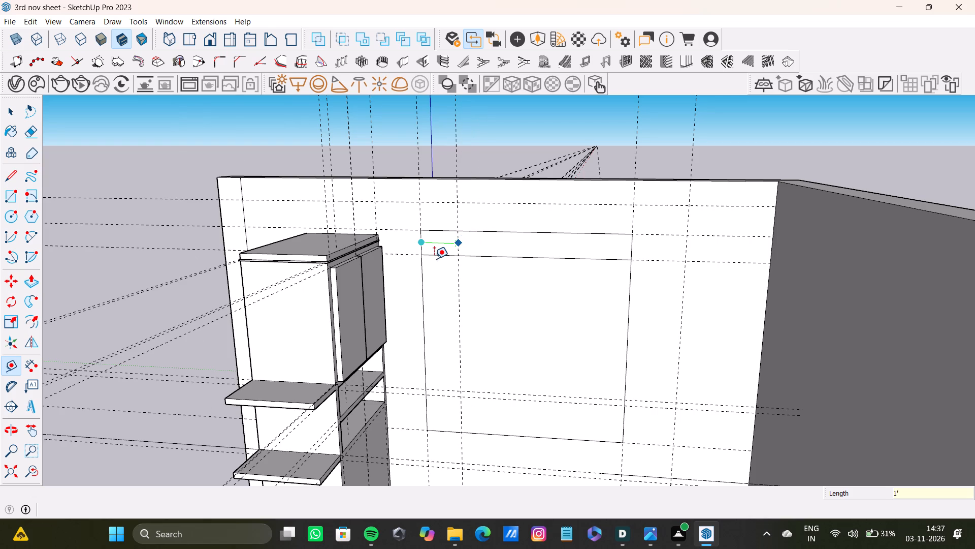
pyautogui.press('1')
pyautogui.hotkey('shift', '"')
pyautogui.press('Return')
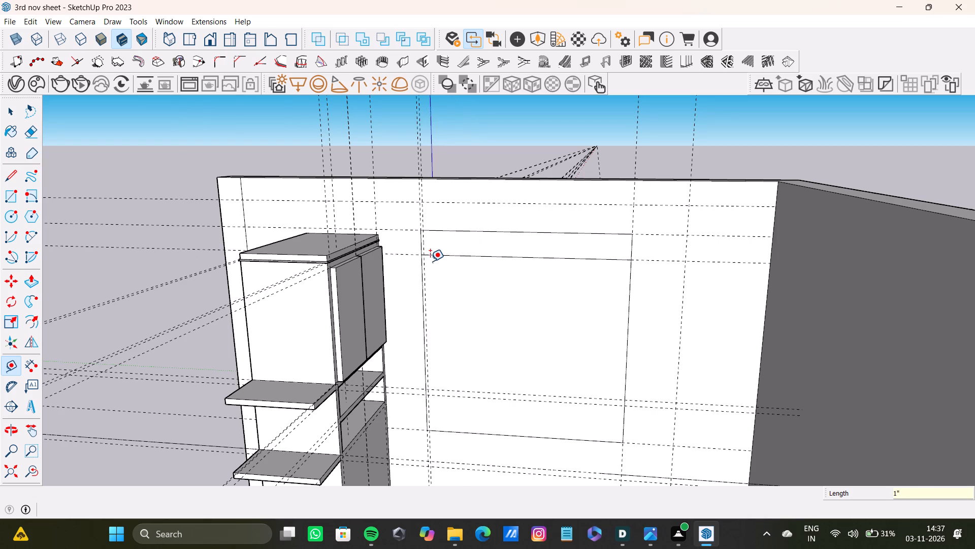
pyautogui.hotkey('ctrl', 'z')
# Place a vertical guide 1'1" inward from the column-side edge of the upper strip.
pyautogui.scroll(3, 441, 240)
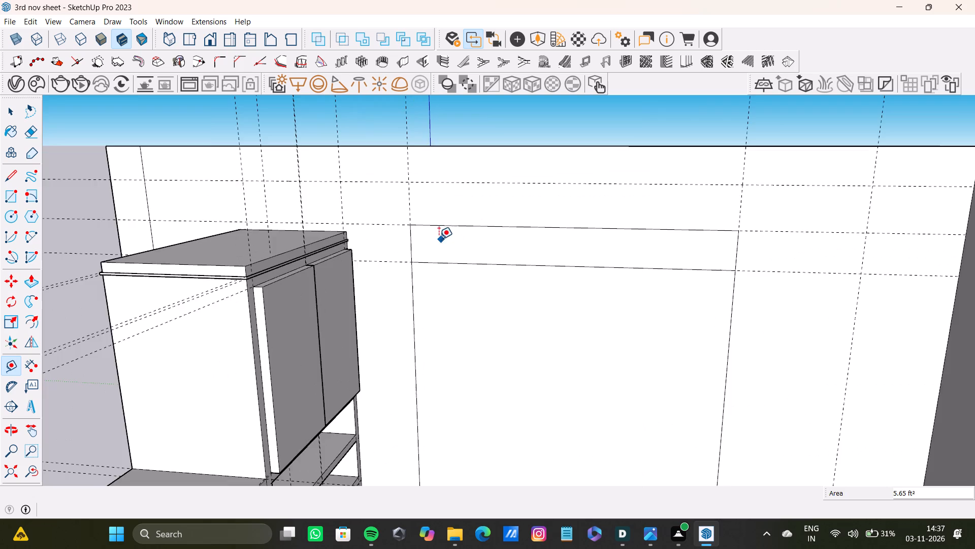
pyautogui.scroll(4, 439, 239)
pyautogui.click(412, 242)
pyautogui.press('1')
pyautogui.press("'")
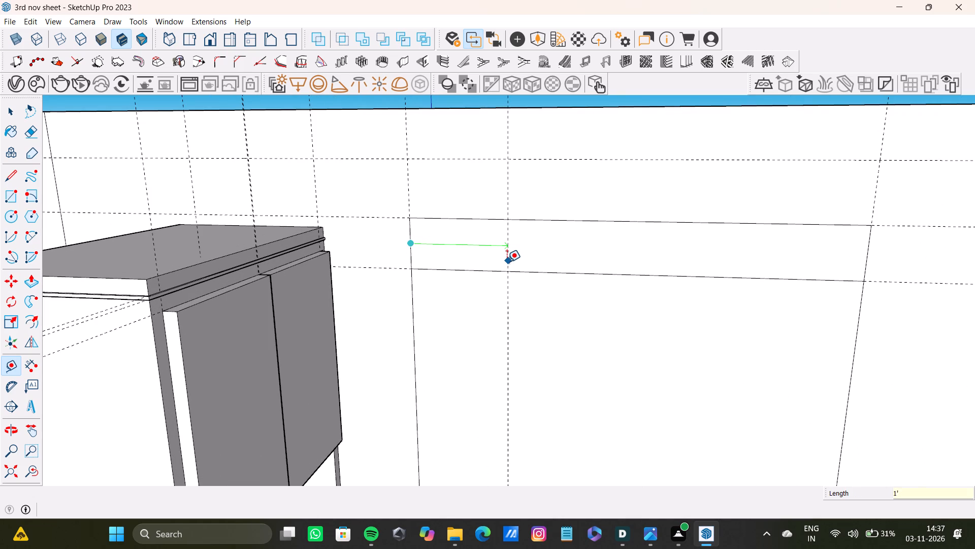
pyautogui.press('1')
pyautogui.hotkey('shift', '"')
pyautogui.press('Return')
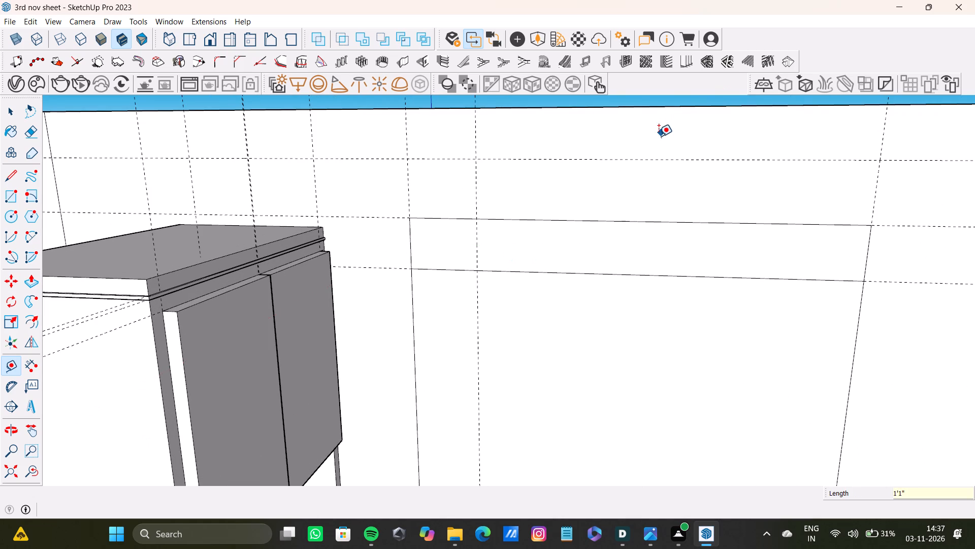
# Place a vertical guide 1'1" inward from the far edge of the upper strip.
pyautogui.scroll(-6, 659, 136)
pyautogui.keyDown('shift'); pyautogui.moveTo(617, 121); pyautogui.dragTo(534, 155, button='middle'); pyautogui.keyUp('shift')
pyautogui.scroll(7, 679, 227)
pyautogui.moveTo(704, 237); pyautogui.dragTo(676, 237)
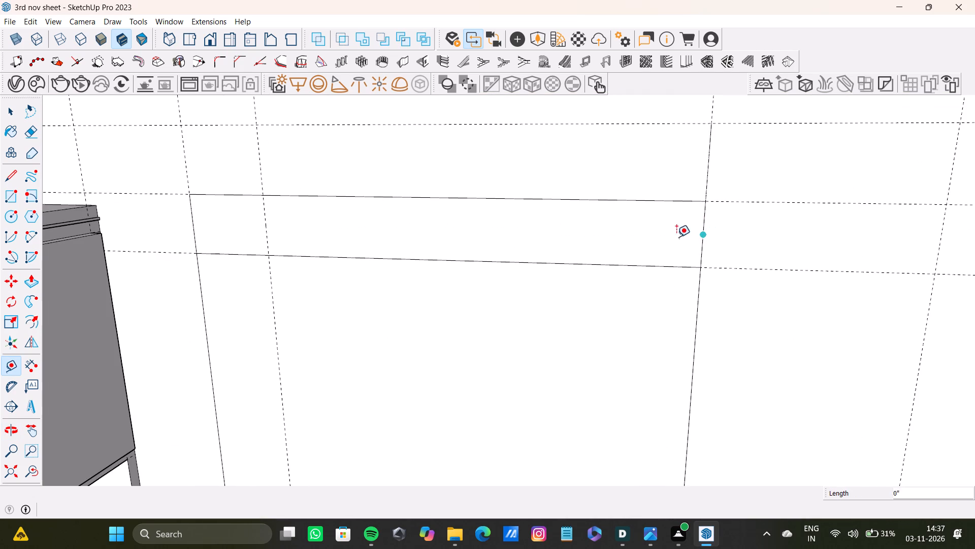
pyautogui.moveTo(676, 237); pyautogui.dragTo(693, 237)
pyautogui.write("1'1")
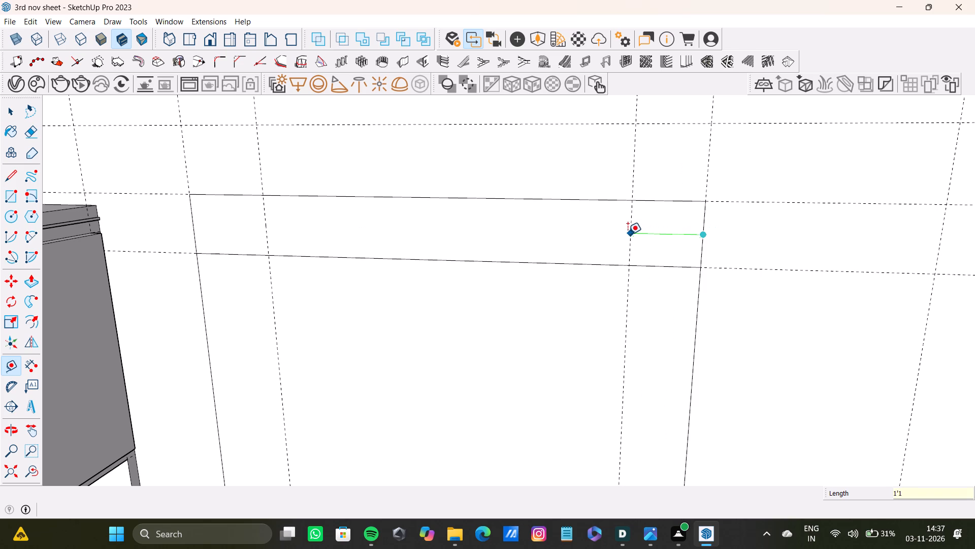
pyautogui.hotkey('shift', '"')
pyautogui.press('Return')
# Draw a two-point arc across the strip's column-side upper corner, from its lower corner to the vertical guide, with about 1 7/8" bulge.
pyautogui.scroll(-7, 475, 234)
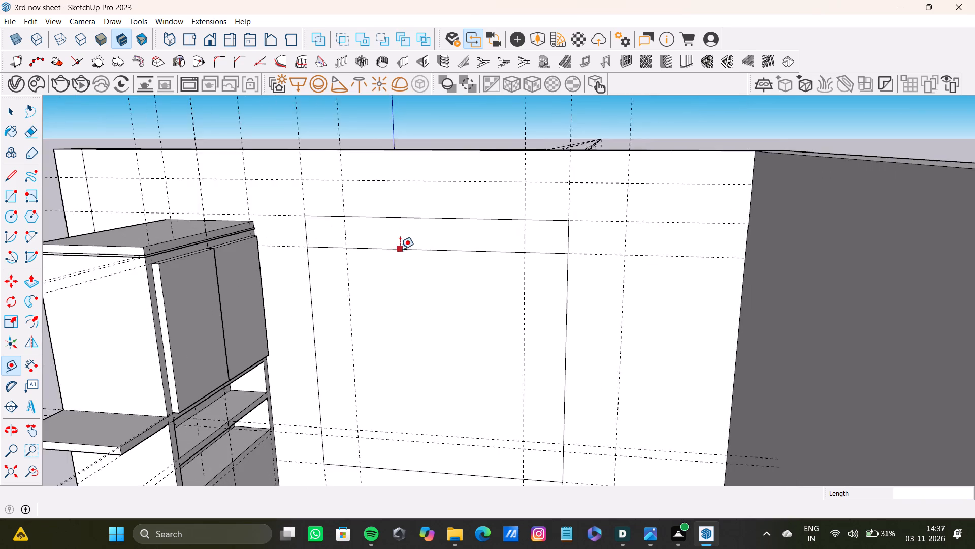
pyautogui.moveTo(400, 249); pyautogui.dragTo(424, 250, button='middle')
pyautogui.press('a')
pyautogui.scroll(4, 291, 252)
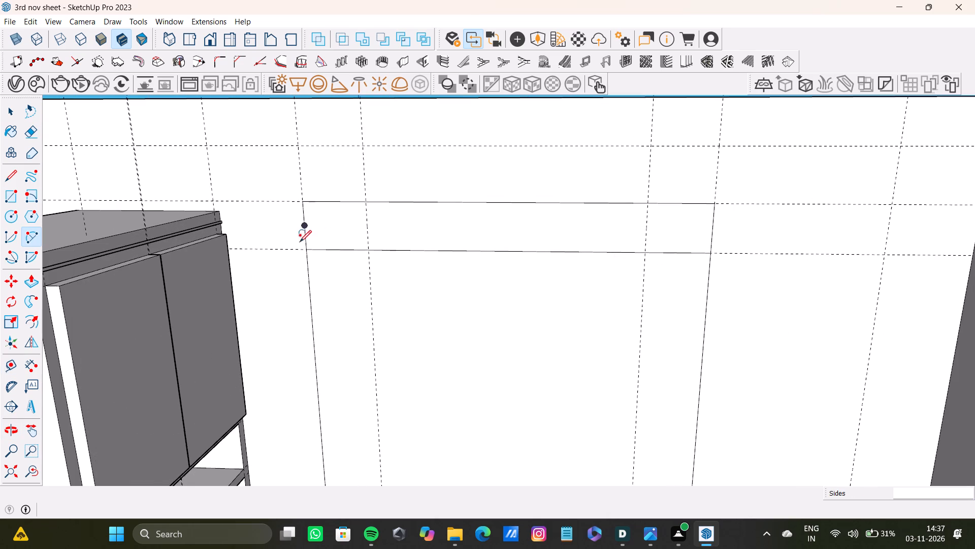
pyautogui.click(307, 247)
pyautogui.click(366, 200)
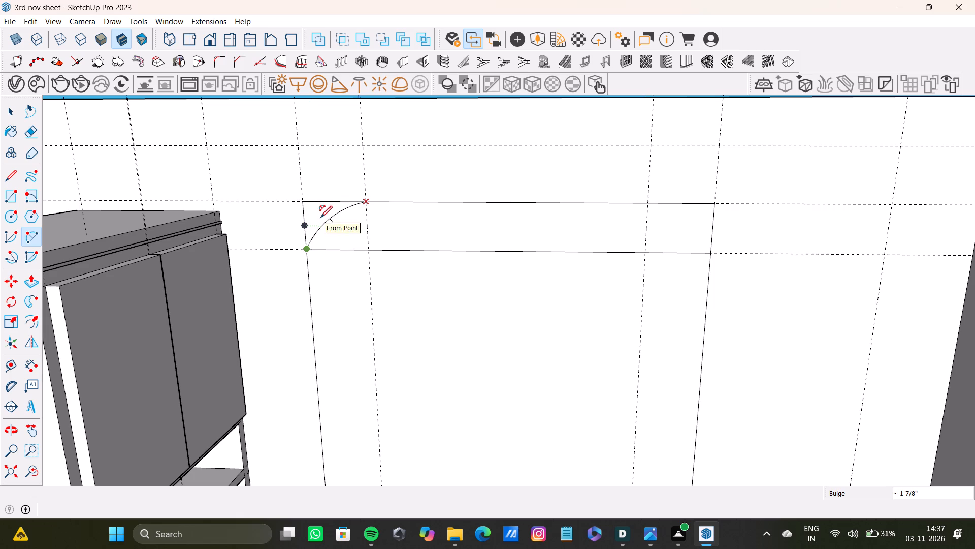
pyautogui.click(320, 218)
# Draw a two-point arc across the strip's far upper corner, from the vertical guide to the lower corner, bulging about 2 3/4".
pyautogui.scroll(-4, 367, 252)
pyautogui.moveTo(367, 251); pyautogui.dragTo(378, 249, button='middle')
pyautogui.scroll(5, 527, 235)
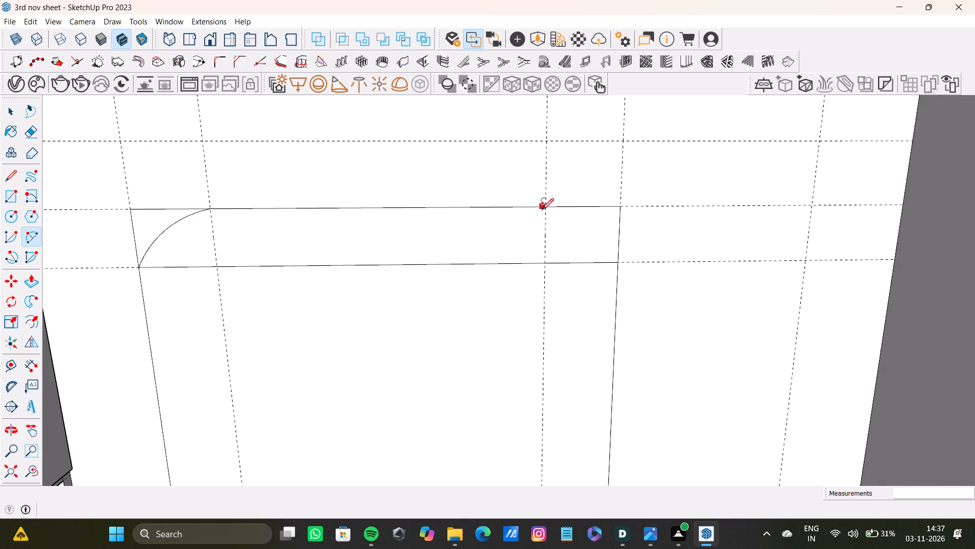
pyautogui.click(544, 208)
pyautogui.click(616, 261)
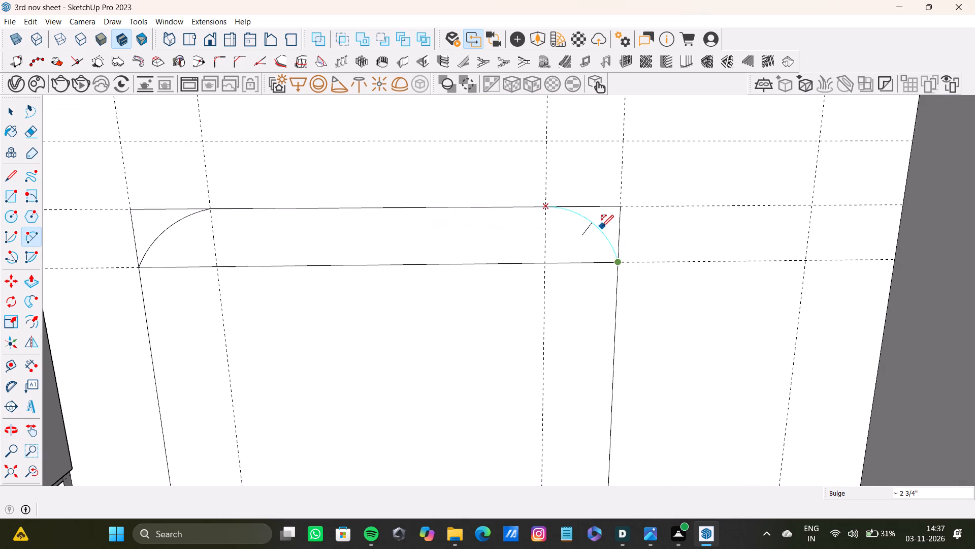
pyautogui.click(602, 227)
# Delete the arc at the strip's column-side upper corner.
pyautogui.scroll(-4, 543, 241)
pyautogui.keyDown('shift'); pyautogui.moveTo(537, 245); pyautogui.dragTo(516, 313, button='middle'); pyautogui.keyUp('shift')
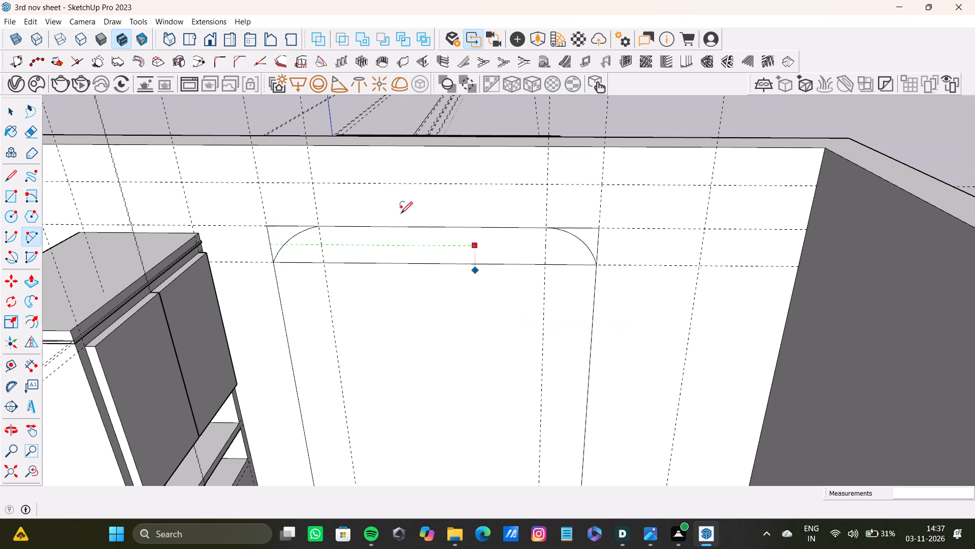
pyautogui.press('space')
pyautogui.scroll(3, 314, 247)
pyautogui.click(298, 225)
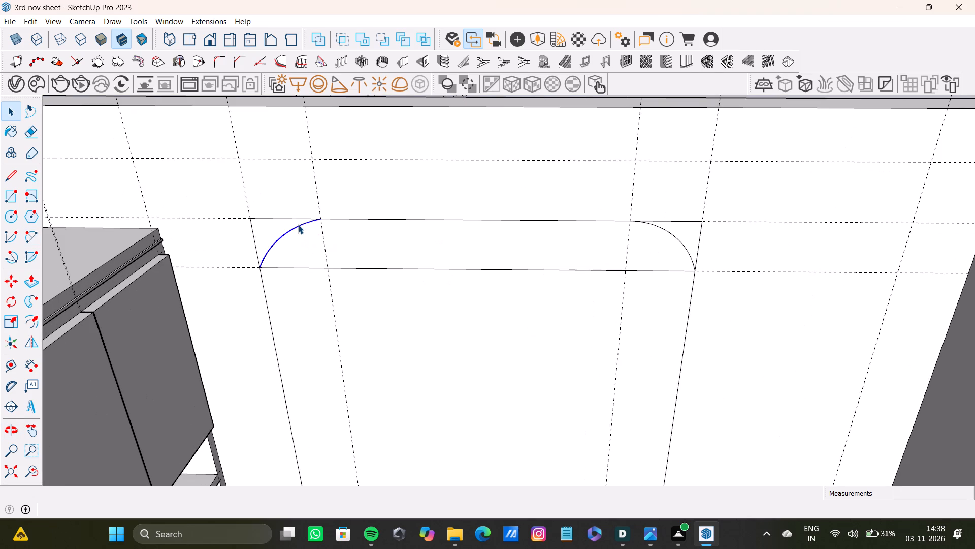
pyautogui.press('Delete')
# Redraw the column-side corner arc from the guide's intersection with the strip's top edge to the strip's lower corner, bulging outward.
pyautogui.press('a')
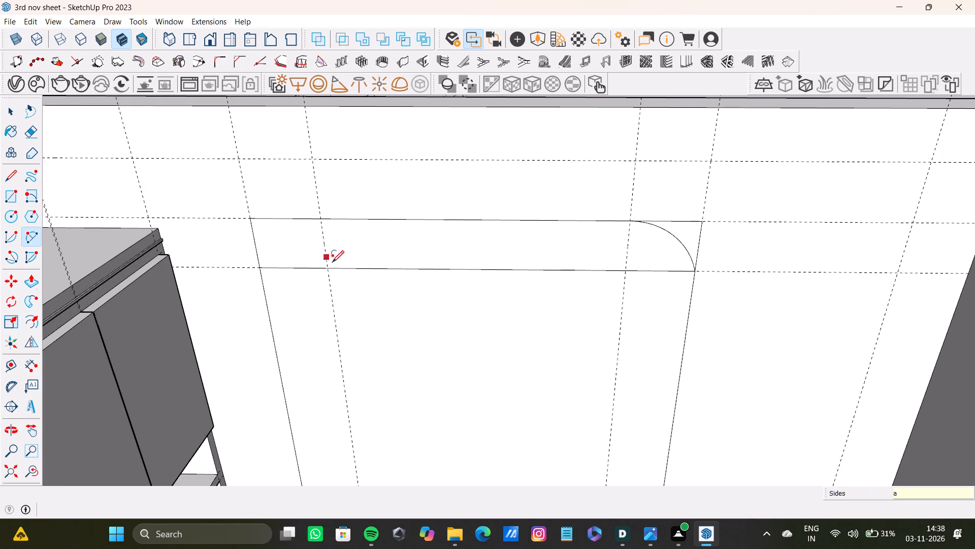
pyautogui.scroll(4, 335, 248)
pyautogui.click(312, 204)
pyautogui.click(222, 273)
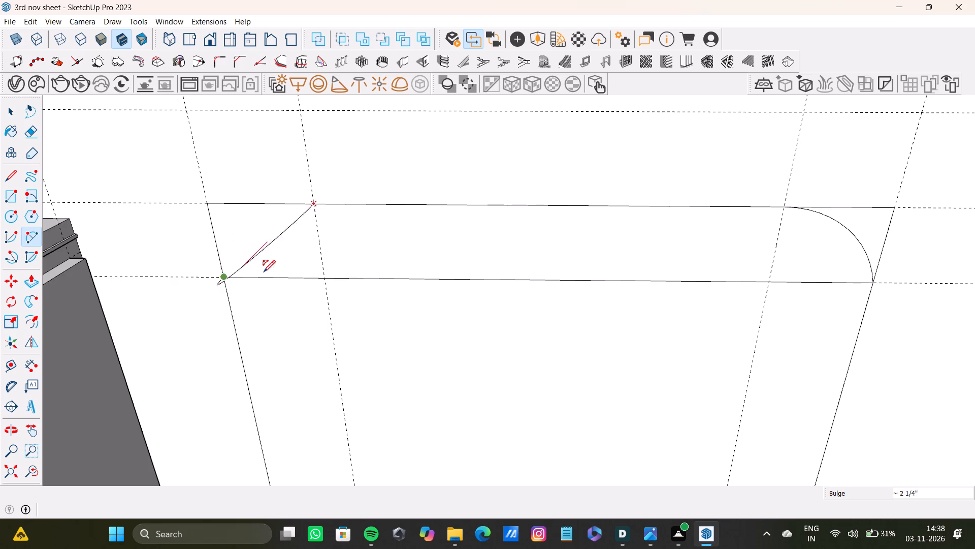
pyautogui.click(231, 243)
# Delete the leftover straight edges outside both corner arcs so the strip has a rounded top outline.
pyautogui.scroll(-8, 479, 379)
pyautogui.moveTo(413, 328); pyautogui.dragTo(380, 237, button='middle')
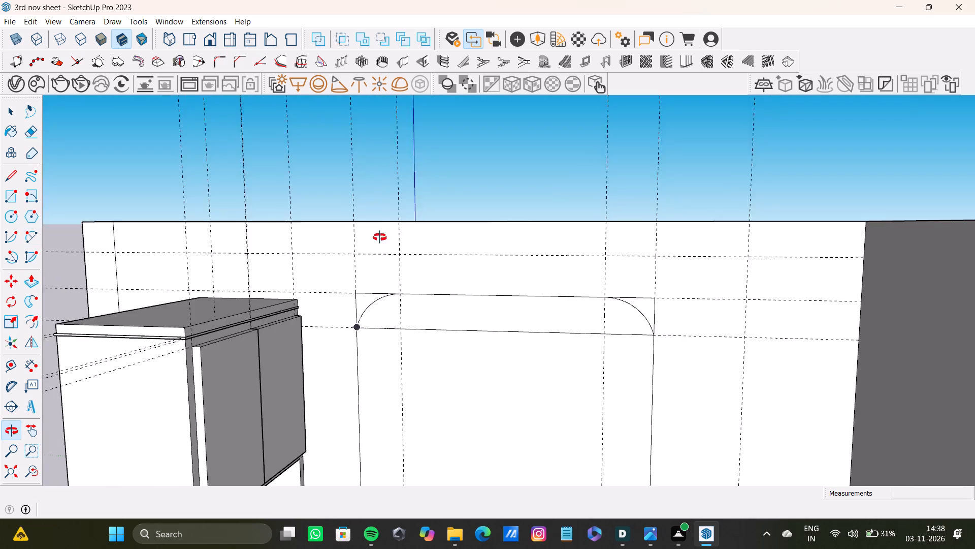
pyautogui.moveTo(380, 237); pyautogui.dragTo(367, 226, button='middle')
pyautogui.scroll(7, 375, 284)
pyautogui.press('space')
pyautogui.scroll(-4, 368, 311)
pyautogui.keyDown('shift'); pyautogui.moveTo(364, 309); pyautogui.dragTo(347, 297, button='middle'); pyautogui.keyUp('shift')
pyautogui.keyDown('shift'); pyautogui.scroll(-1, 347, 297); pyautogui.keyUp('shift')
pyautogui.keyDown('shift'); pyautogui.scroll(3, 342, 304); pyautogui.keyUp('shift')
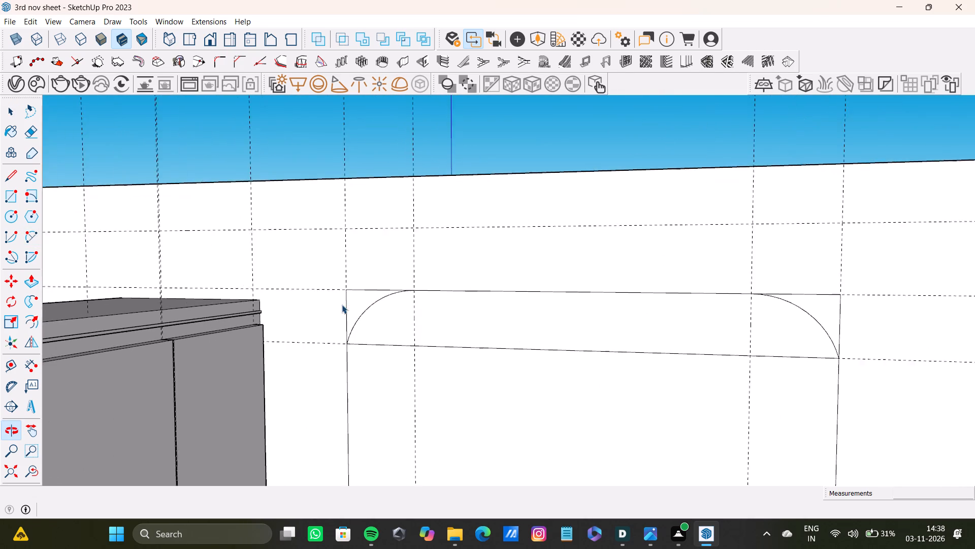
pyautogui.keyDown('shift'); pyautogui.scroll(3, 342, 304); pyautogui.keyUp('shift')
pyautogui.keyDown('shift'); pyautogui.click(348, 318); pyautogui.keyUp('shift')
pyautogui.keyDown('shift'); pyautogui.click(374, 283); pyautogui.keyUp('shift')
pyautogui.keyDown('shift'); pyautogui.scroll(-6, 379, 284); pyautogui.keyUp('shift')
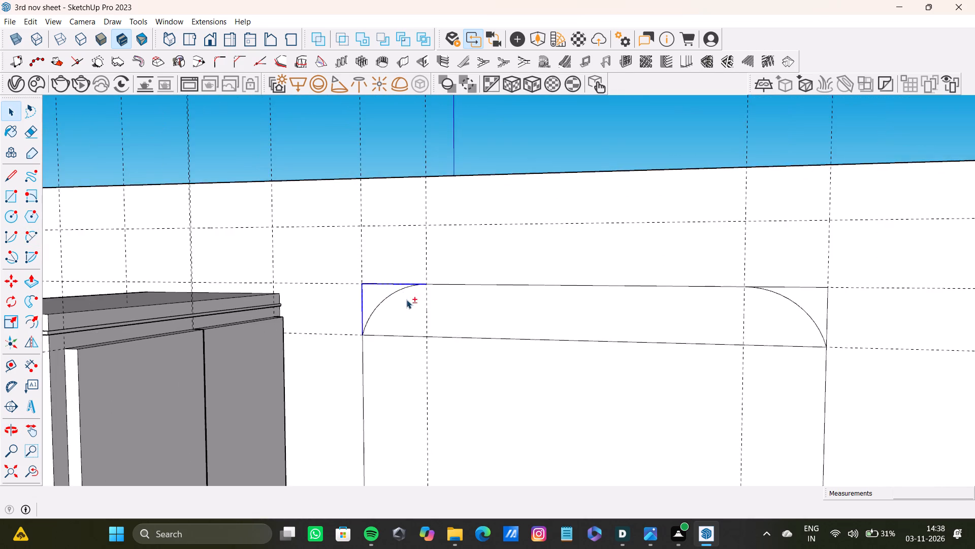
pyautogui.keyDown('shift'); pyautogui.moveTo(406, 299); pyautogui.dragTo(254, 300, button='middle'); pyautogui.keyUp('shift')
pyautogui.keyDown('shift'); pyautogui.scroll(6, 682, 334); pyautogui.keyUp('shift')
pyautogui.keyDown('shift'); pyautogui.click(571, 259); pyautogui.keyUp('shift')
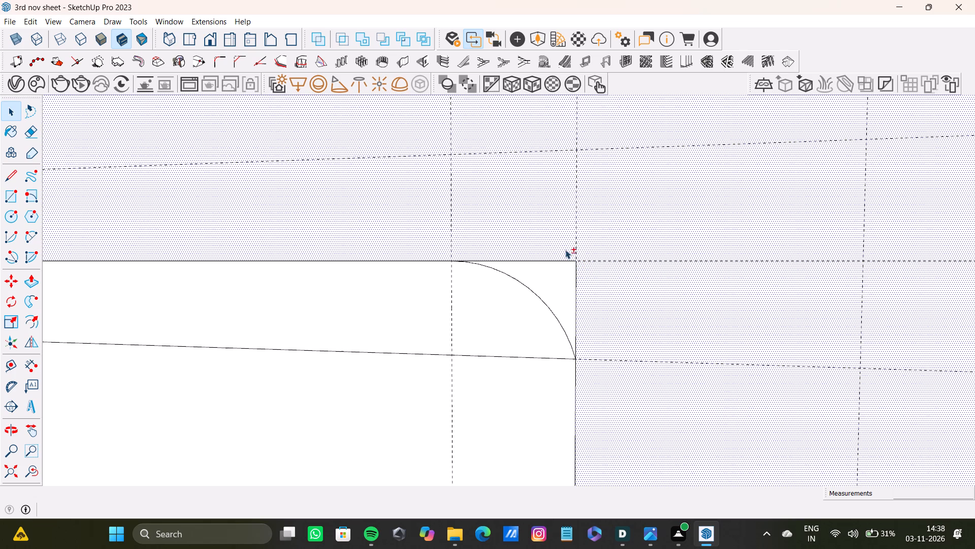
pyautogui.keyDown('shift'); pyautogui.click(563, 236); pyautogui.keyUp('shift')
pyautogui.keyDown('shift'); pyautogui.click(574, 261); pyautogui.keyUp('shift')
pyautogui.keyDown('shift'); pyautogui.click(566, 261); pyautogui.keyUp('shift')
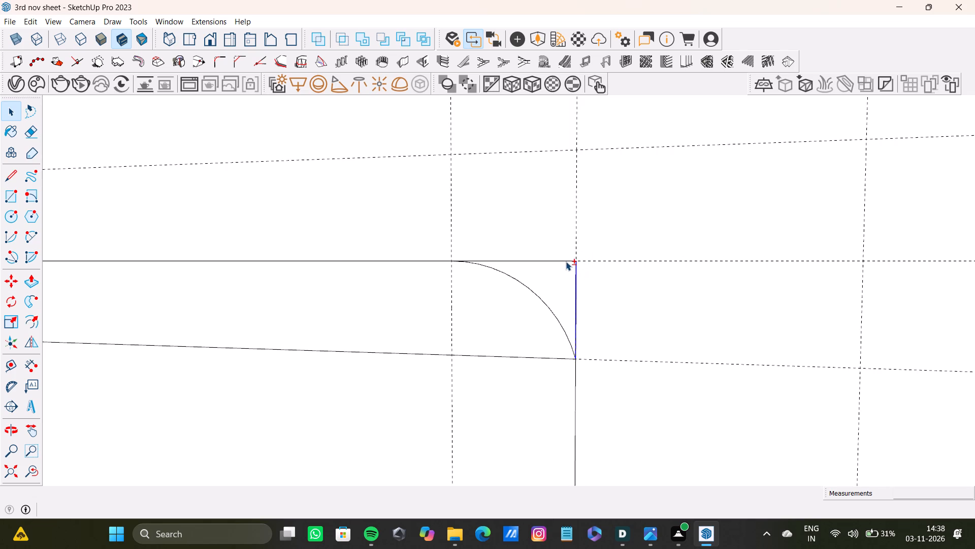
pyautogui.hotkey('shift', 'Delete')
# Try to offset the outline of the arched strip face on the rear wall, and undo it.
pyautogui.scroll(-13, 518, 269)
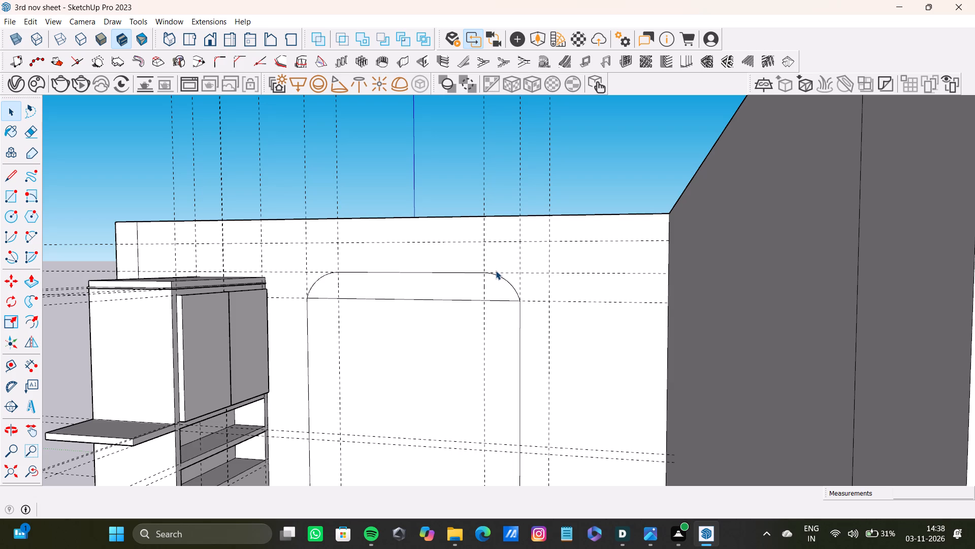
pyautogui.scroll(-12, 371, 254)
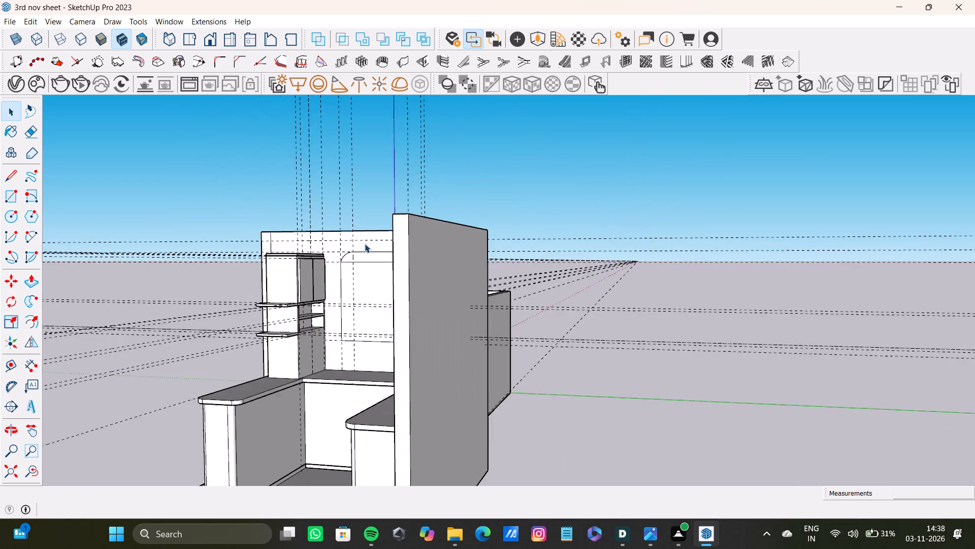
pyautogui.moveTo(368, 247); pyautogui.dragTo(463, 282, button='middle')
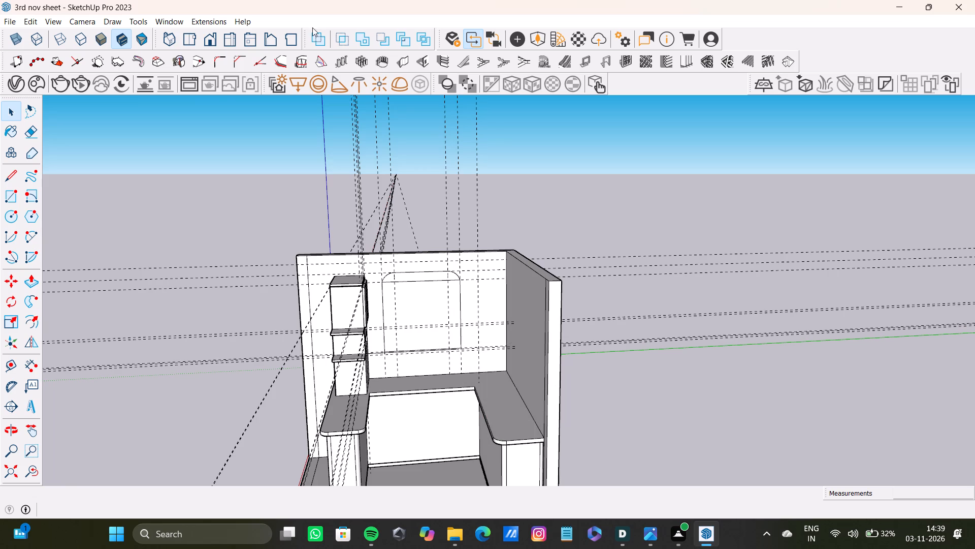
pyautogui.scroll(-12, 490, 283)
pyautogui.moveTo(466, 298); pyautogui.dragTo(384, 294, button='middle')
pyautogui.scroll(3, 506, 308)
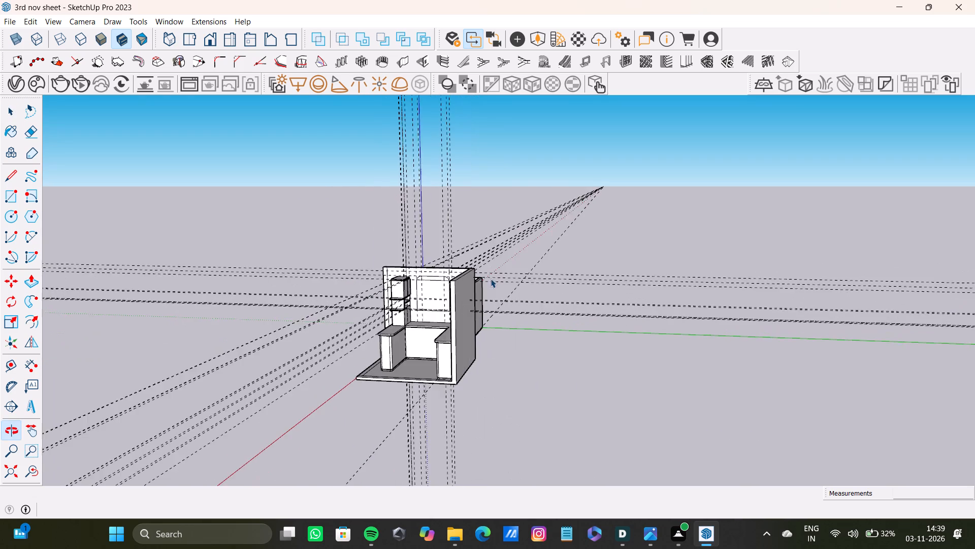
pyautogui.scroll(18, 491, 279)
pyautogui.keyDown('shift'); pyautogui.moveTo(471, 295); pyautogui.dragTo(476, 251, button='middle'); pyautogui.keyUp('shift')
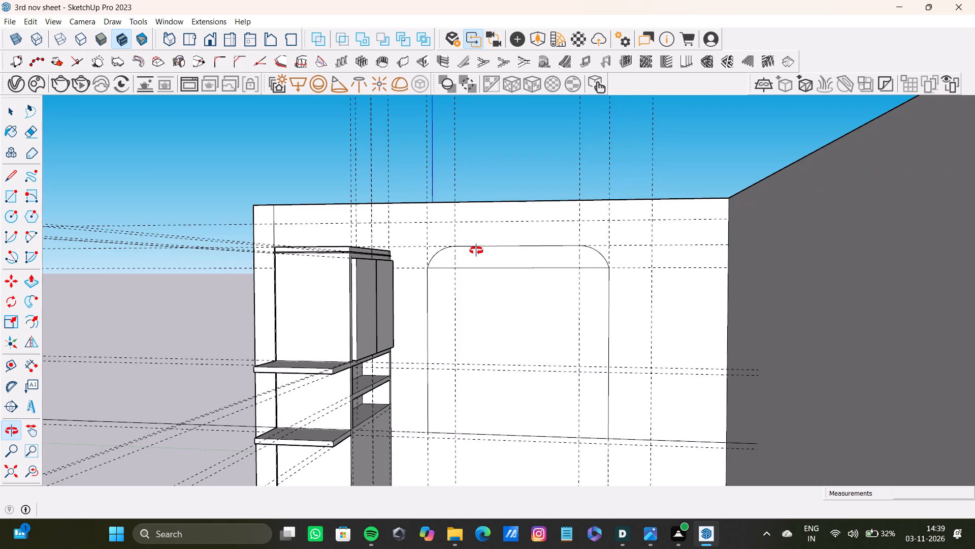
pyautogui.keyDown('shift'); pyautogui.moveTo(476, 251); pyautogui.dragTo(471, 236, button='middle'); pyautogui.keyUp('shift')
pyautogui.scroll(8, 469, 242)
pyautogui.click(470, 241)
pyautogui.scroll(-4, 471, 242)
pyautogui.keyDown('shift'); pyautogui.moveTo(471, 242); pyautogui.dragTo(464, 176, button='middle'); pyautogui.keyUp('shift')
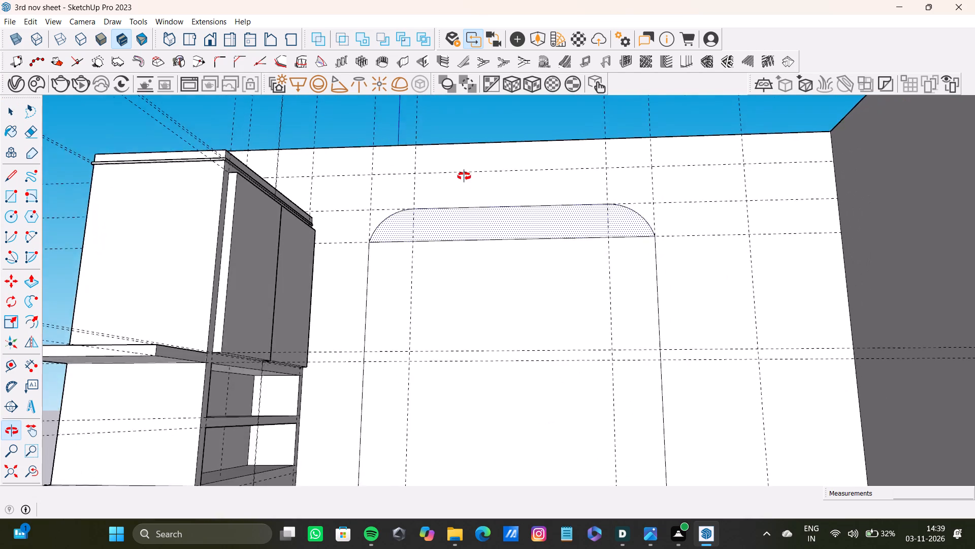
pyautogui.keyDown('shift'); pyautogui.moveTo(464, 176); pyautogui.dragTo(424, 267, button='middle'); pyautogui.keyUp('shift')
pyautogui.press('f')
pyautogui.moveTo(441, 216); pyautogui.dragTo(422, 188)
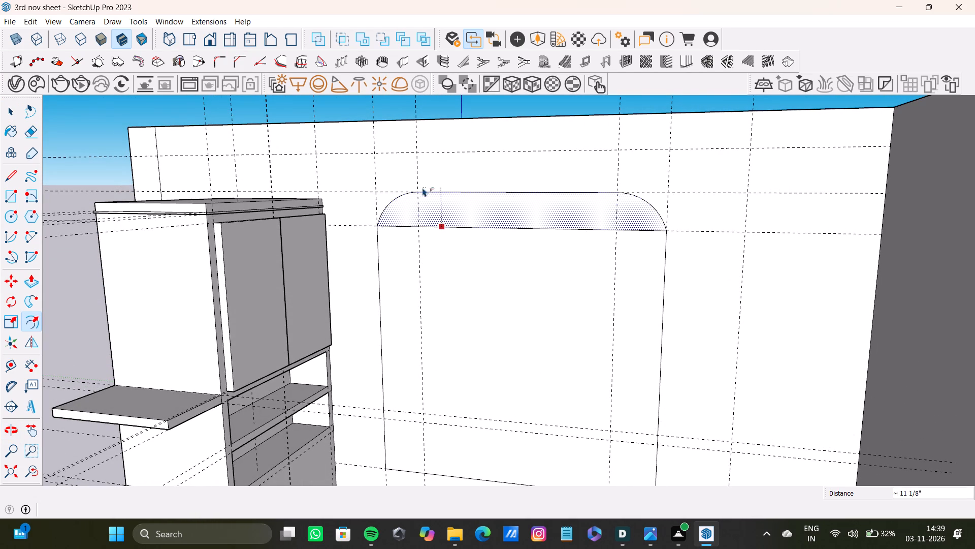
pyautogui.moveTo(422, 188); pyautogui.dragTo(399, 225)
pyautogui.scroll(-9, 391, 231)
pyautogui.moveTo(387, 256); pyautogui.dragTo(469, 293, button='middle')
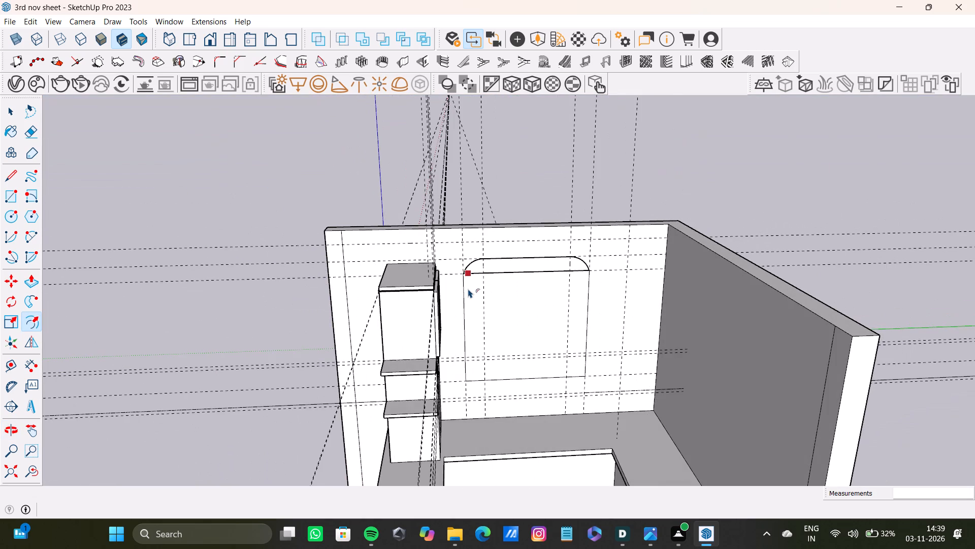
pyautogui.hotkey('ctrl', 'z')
# Push the large rectangle below the arched strip about 10 1/4" through the rear wall to cut an opening.
pyautogui.keyDown('ctrl'); pyautogui.scroll(14, 467, 265); pyautogui.keyUp('ctrl')
pyautogui.scroll(-8, 473, 268)
pyautogui.keyDown('shift'); pyautogui.moveTo(471, 275); pyautogui.dragTo(378, 223, button='middle'); pyautogui.keyUp('shift')
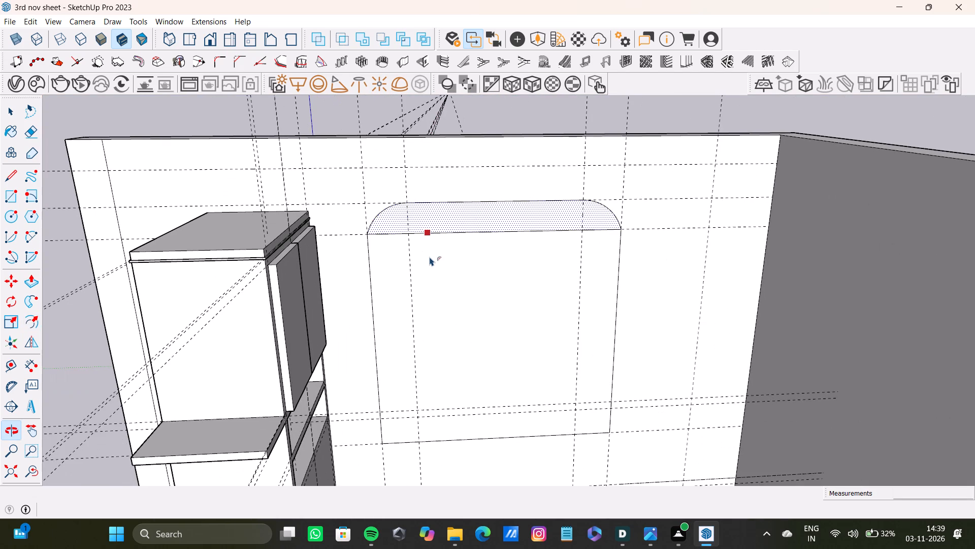
pyautogui.press('space')
pyautogui.click(430, 262)
pyautogui.moveTo(464, 285); pyautogui.dragTo(366, 317, button='middle')
pyautogui.press('p')
pyautogui.moveTo(588, 313); pyautogui.dragTo(498, 341, button='middle')
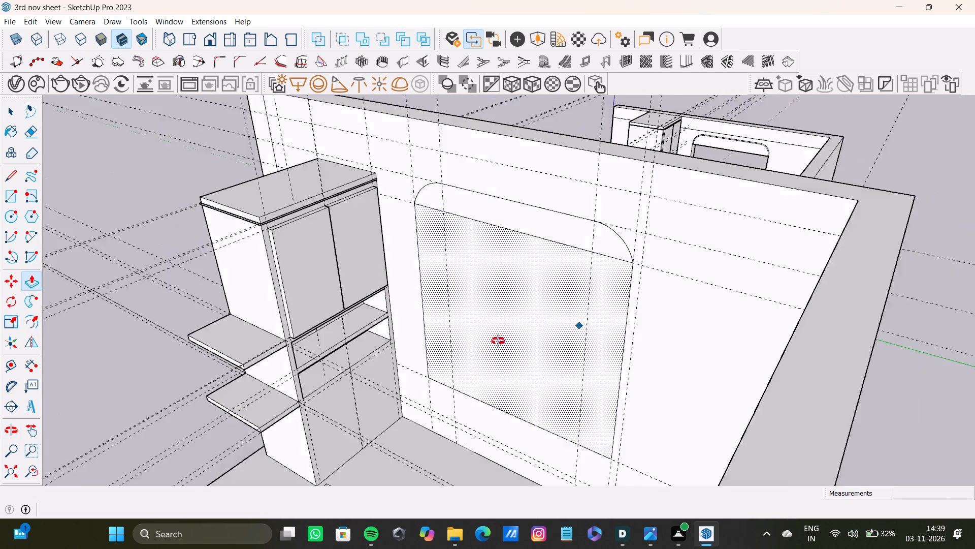
pyautogui.moveTo(498, 341); pyautogui.dragTo(448, 370, button='middle')
pyautogui.moveTo(525, 301); pyautogui.dragTo(673, 205)
# Examine the rear-wall opening and the arched strip above it from several angles.
pyautogui.scroll(-3, 666, 258)
pyautogui.moveTo(587, 331); pyautogui.dragTo(825, 281, button='middle')
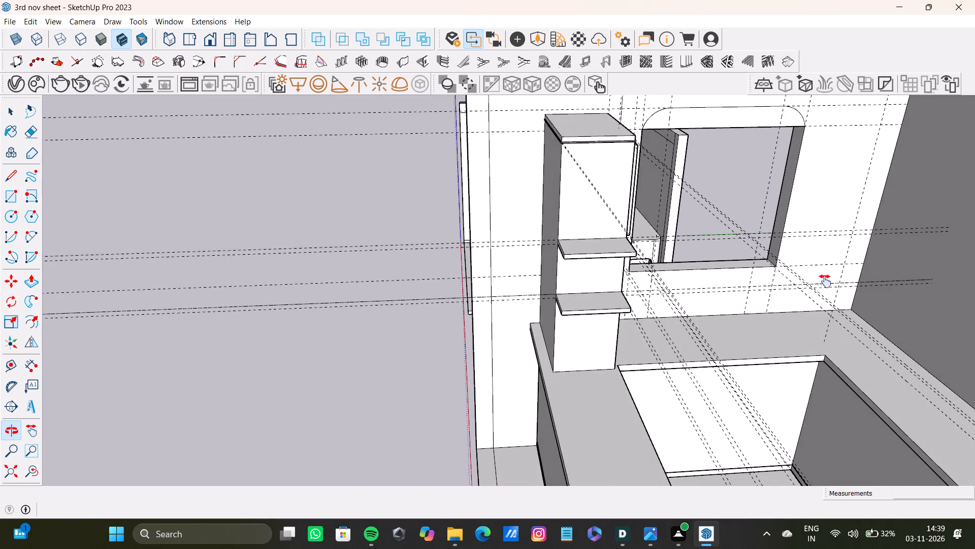
pyautogui.moveTo(825, 281); pyautogui.dragTo(630, 279, button='middle')
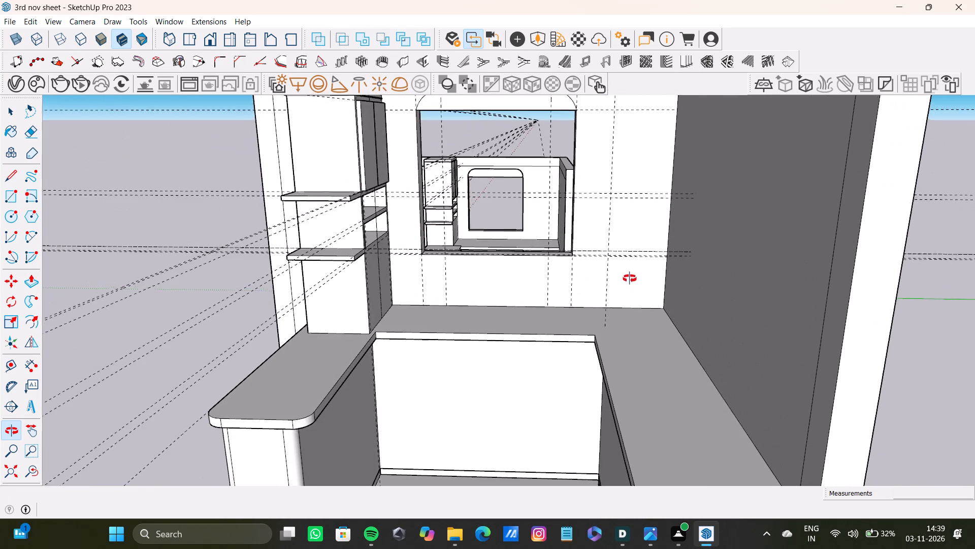
pyautogui.moveTo(630, 279); pyautogui.dragTo(618, 386, button='middle')
pyautogui.scroll(-6, 327, 381)
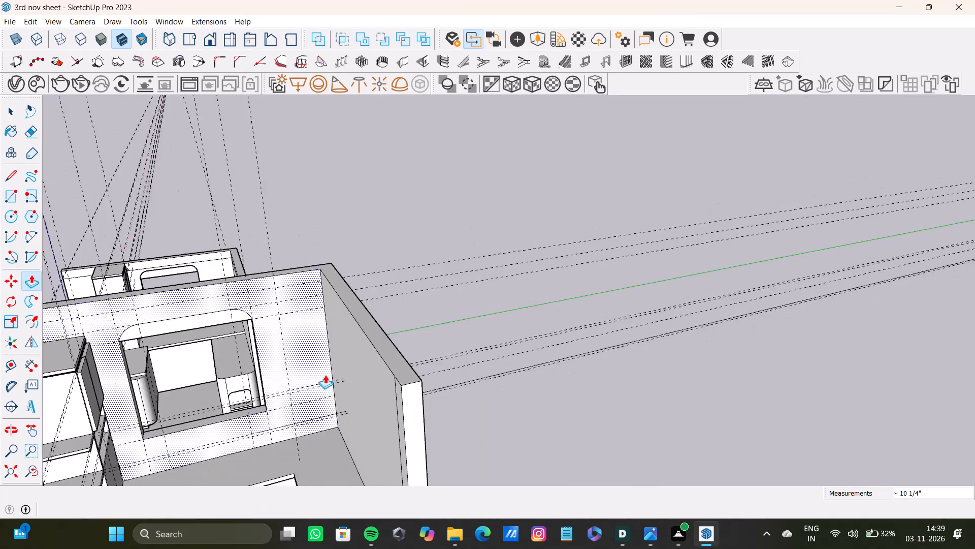
pyautogui.scroll(-2, 325, 375)
pyautogui.keyDown('shift'); pyautogui.moveTo(325, 374); pyautogui.dragTo(489, 251, button='middle'); pyautogui.keyUp('shift')
pyautogui.scroll(13, 328, 236)
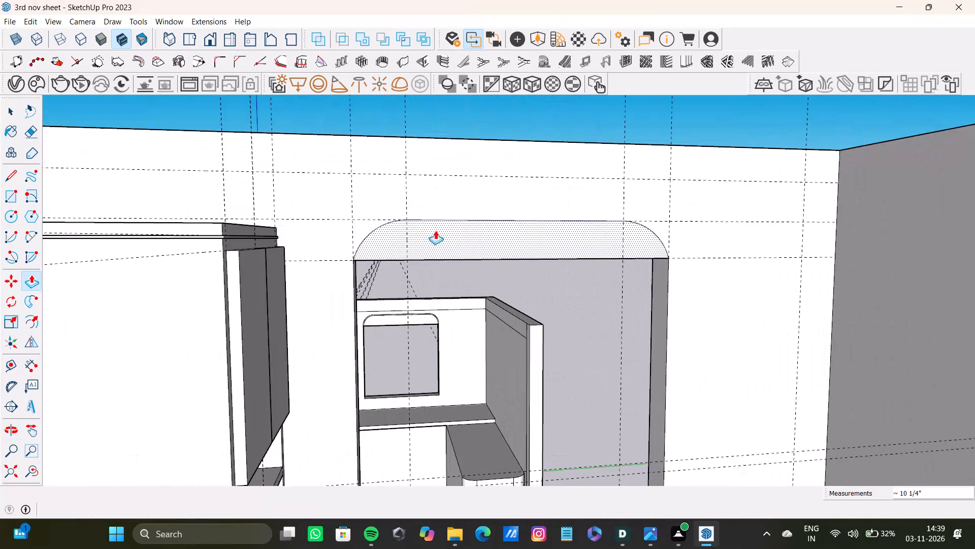
pyautogui.scroll(4, 421, 231)
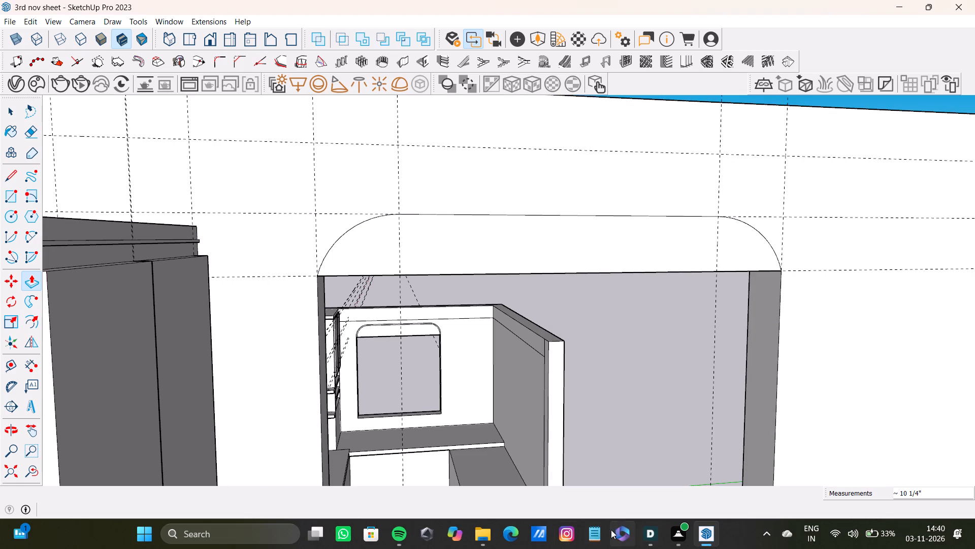
# Close the Spotify window.
pyautogui.rightClick(400, 530)
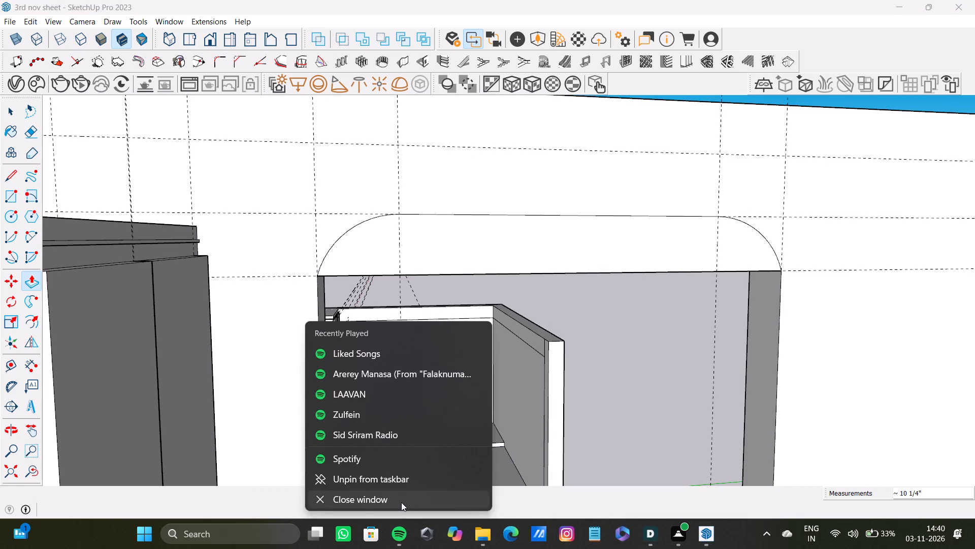
pyautogui.click(402, 502)
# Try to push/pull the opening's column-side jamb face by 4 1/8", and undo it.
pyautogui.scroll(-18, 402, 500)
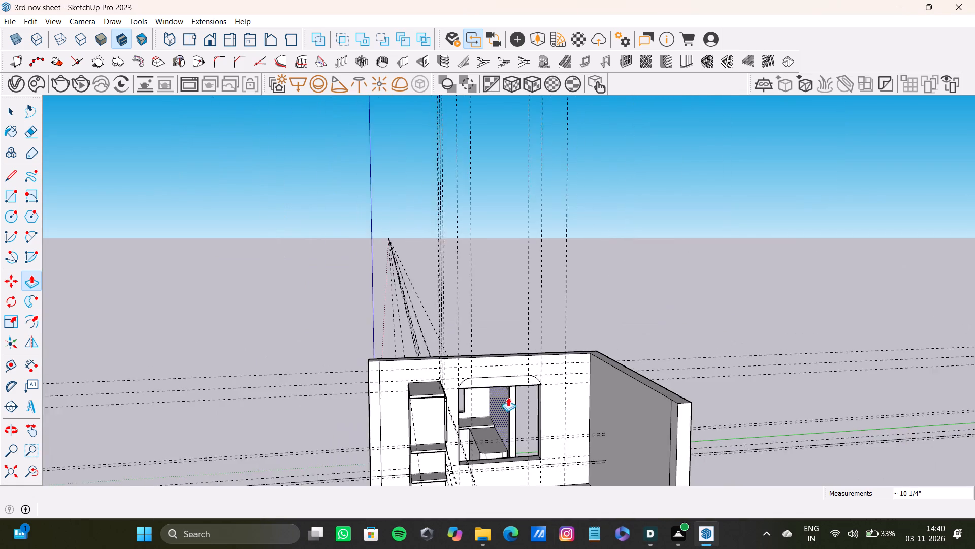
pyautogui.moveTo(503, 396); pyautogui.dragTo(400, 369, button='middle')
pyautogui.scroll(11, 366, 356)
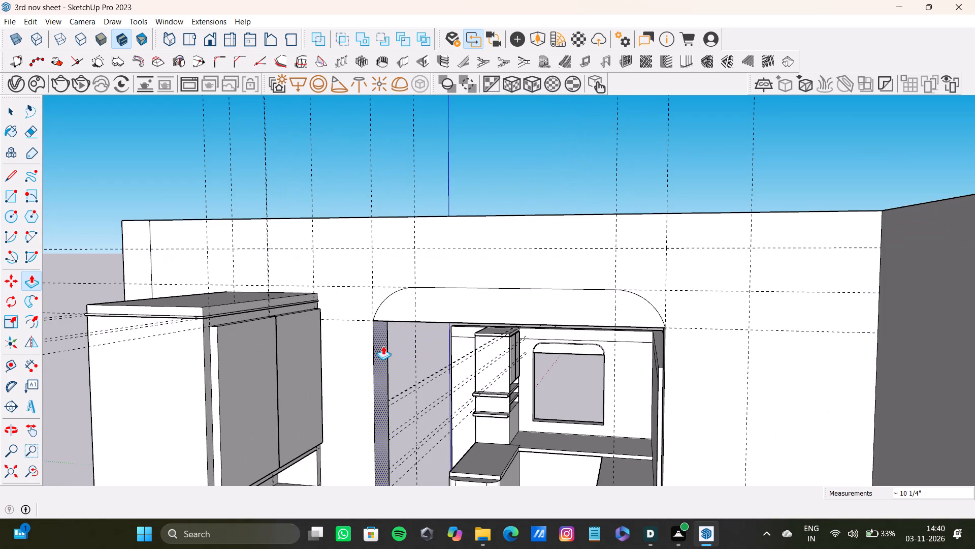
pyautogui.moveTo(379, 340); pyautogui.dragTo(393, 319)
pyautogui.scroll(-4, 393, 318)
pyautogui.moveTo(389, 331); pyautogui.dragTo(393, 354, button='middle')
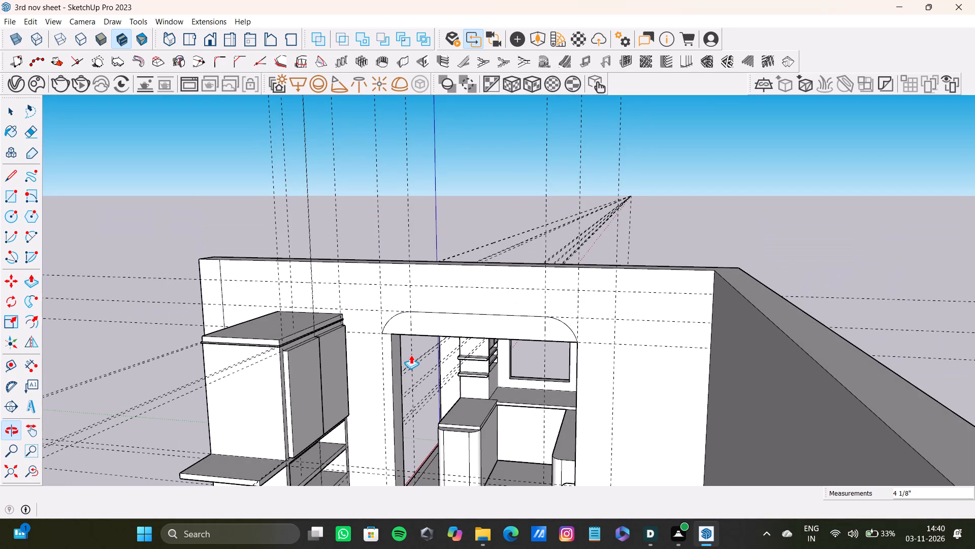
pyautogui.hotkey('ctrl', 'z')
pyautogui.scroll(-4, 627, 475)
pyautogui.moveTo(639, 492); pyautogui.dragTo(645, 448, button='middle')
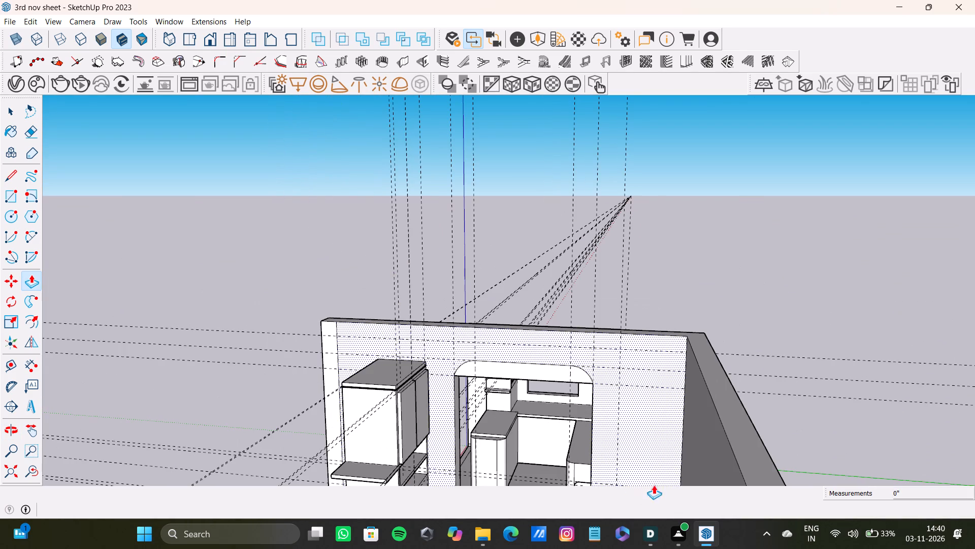
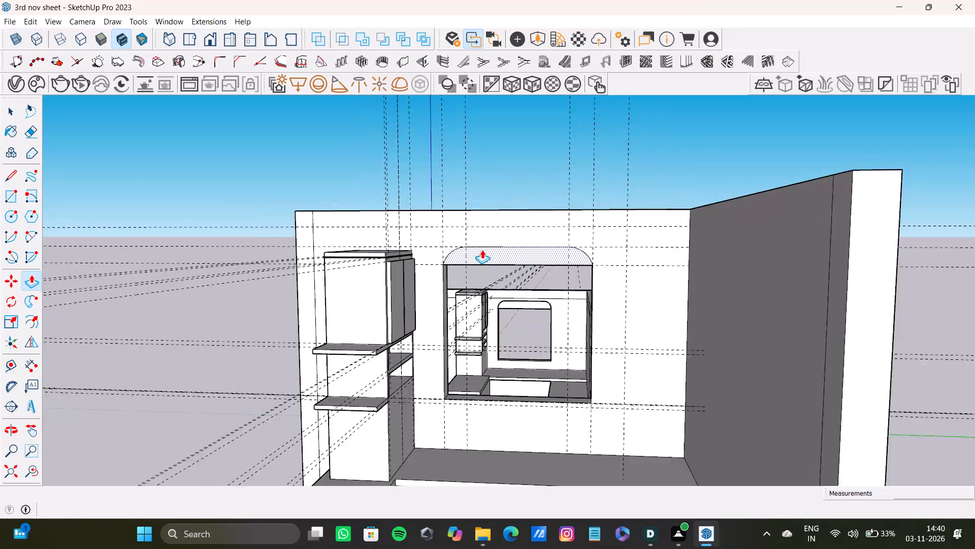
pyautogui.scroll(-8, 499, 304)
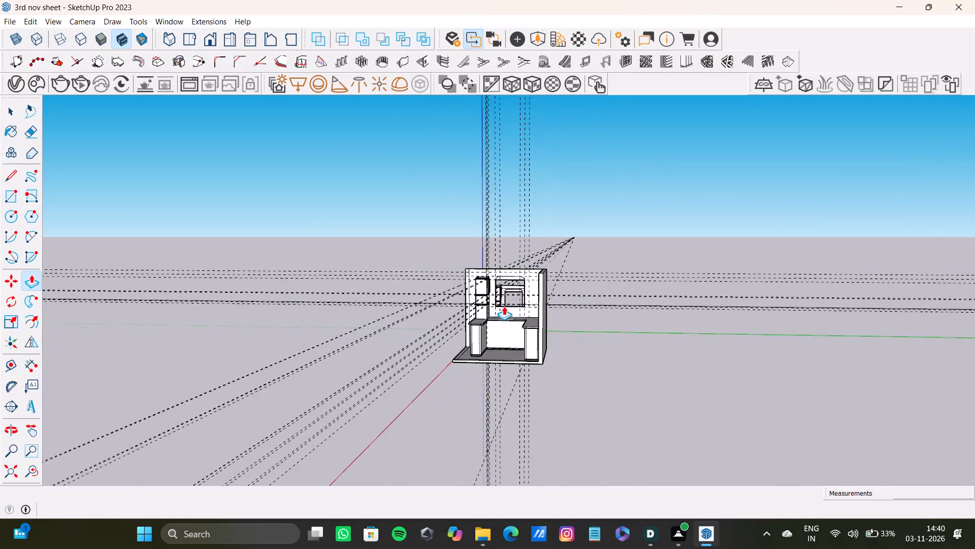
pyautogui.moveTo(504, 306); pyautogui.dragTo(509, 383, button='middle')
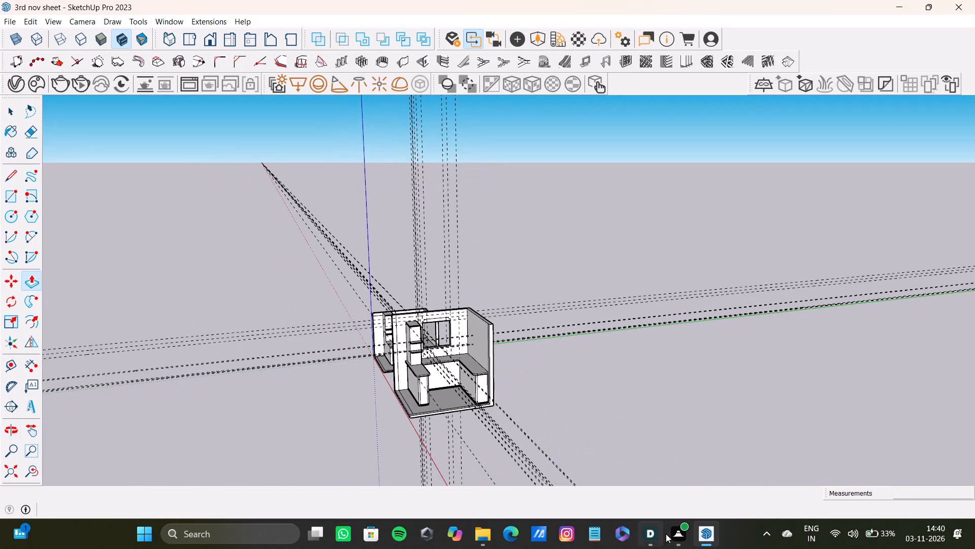
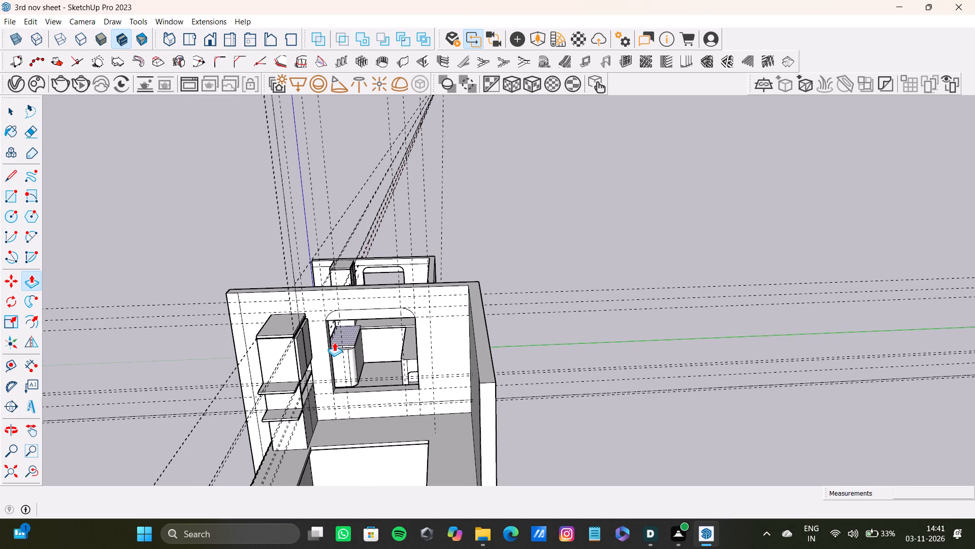
# Examine the walled kitchen's rear-wall opening, tall column and U-shaped counters from several angles.
pyautogui.scroll(-16, 190, 294)
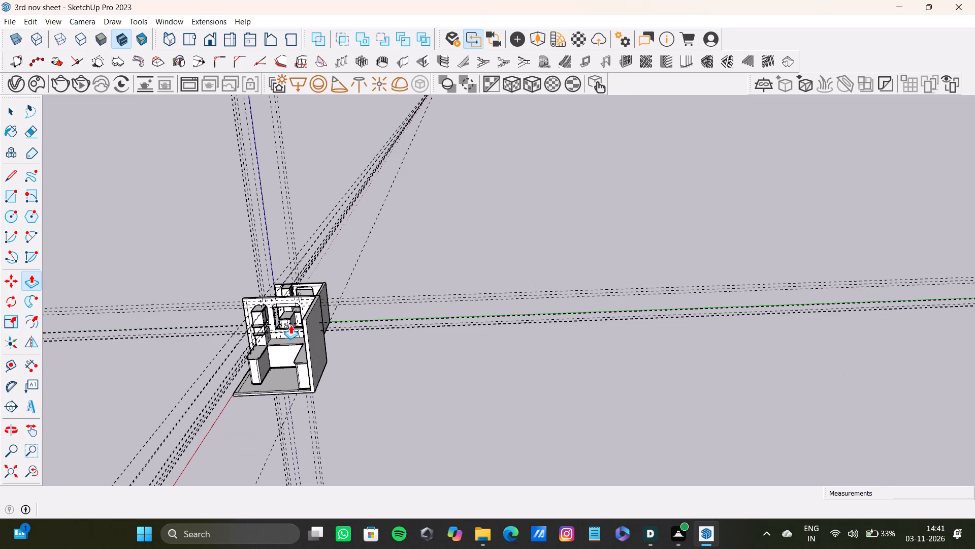
pyautogui.moveTo(290, 325); pyautogui.dragTo(335, 340, button='middle')
pyautogui.scroll(12, 295, 347)
pyautogui.moveTo(302, 337); pyautogui.dragTo(310, 332, button='middle')
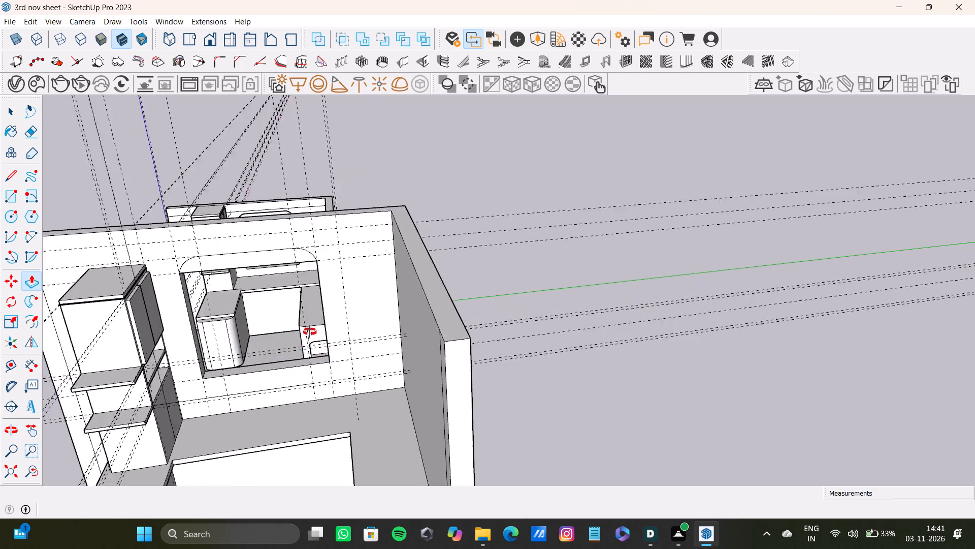
pyautogui.moveTo(310, 332); pyautogui.dragTo(376, 292, button='middle')
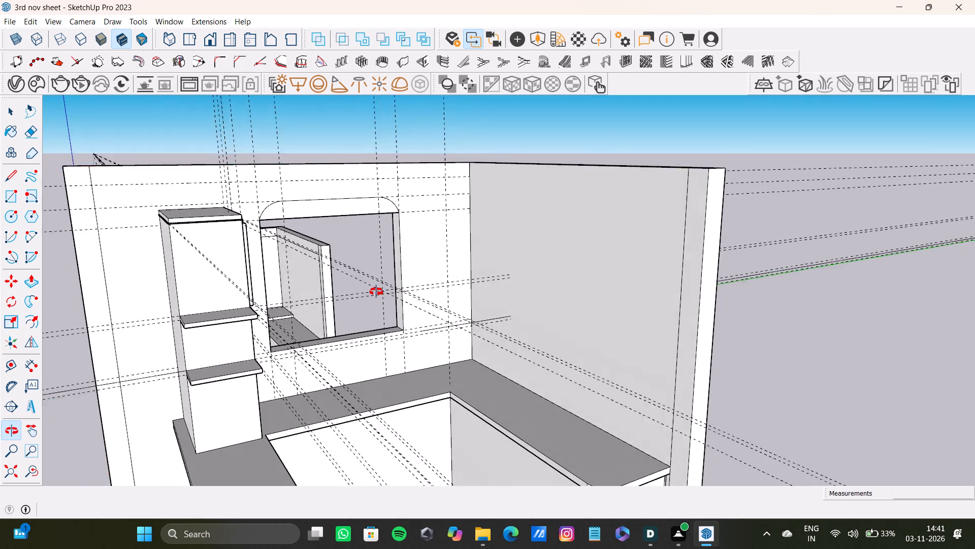
pyautogui.moveTo(376, 292); pyautogui.dragTo(374, 293, button='middle')
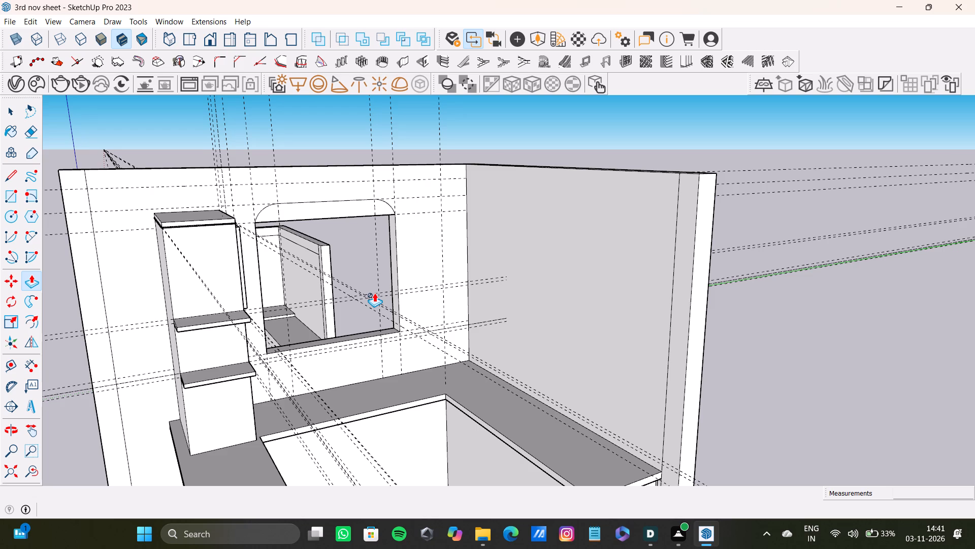
pyautogui.scroll(-10, 357, 295)
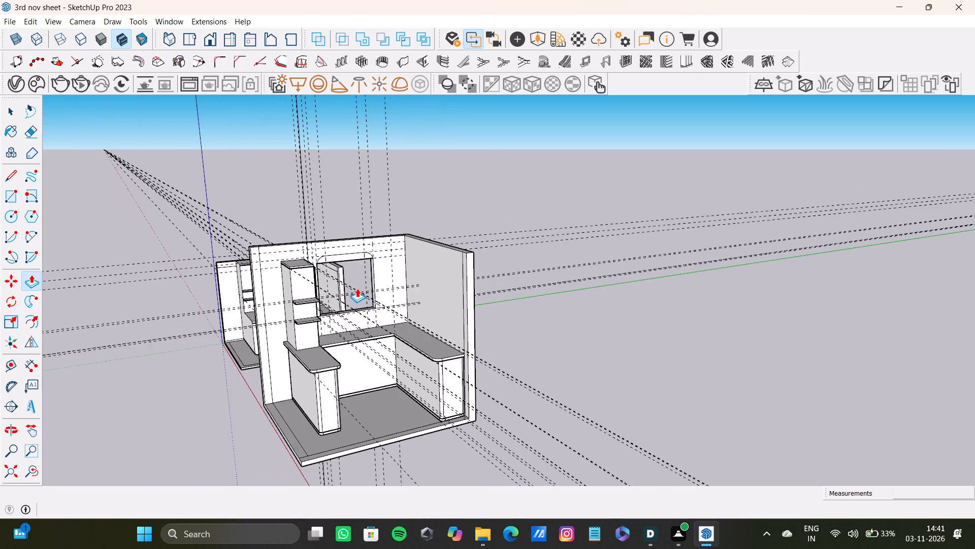
pyautogui.moveTo(357, 288); pyautogui.dragTo(394, 269, button='middle')
pyautogui.scroll(9, 409, 356)
pyautogui.moveTo(385, 312); pyautogui.dragTo(356, 304, button='middle')
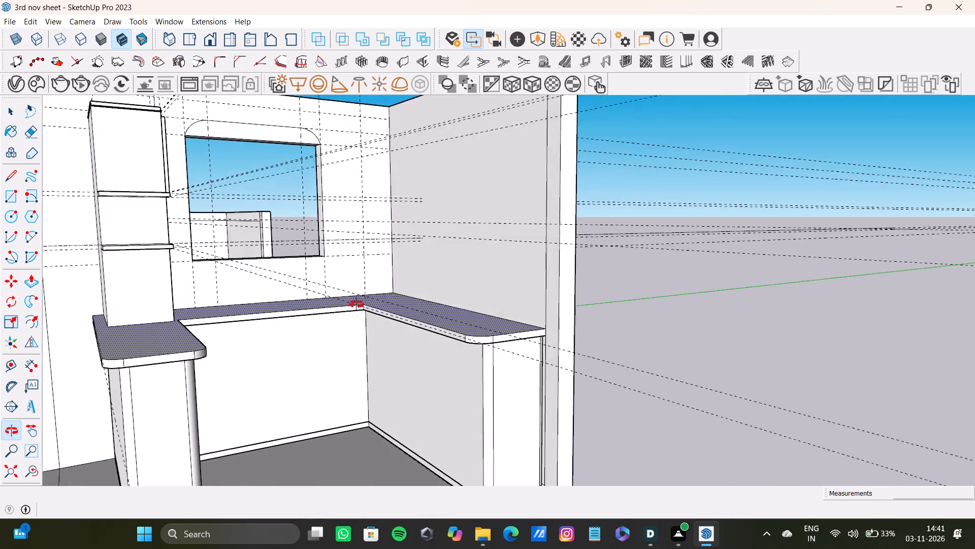
pyautogui.moveTo(356, 304); pyautogui.dragTo(343, 296, button='middle')
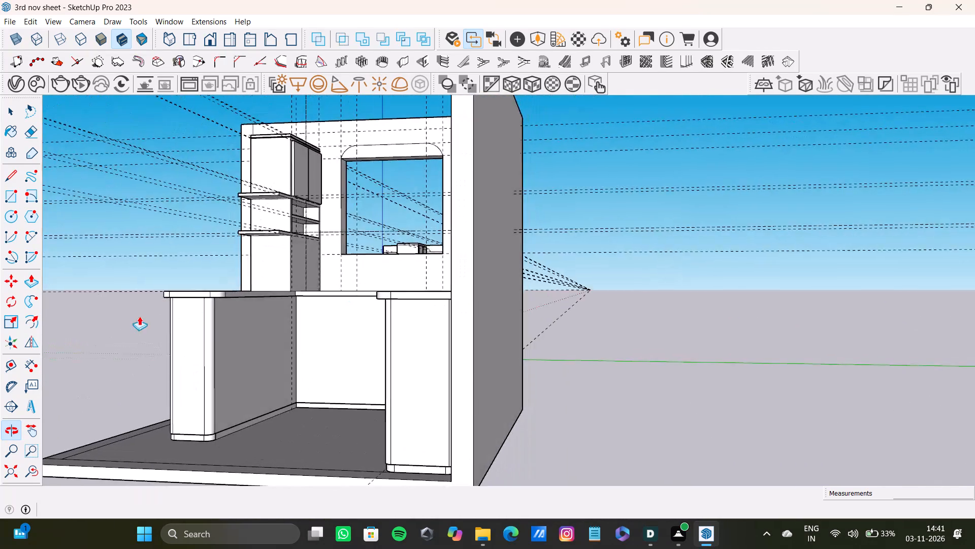
# Place a vertical guide on the inner face of the column-side counter base, about 2' 10 1/2" from its rounded-end edge.
pyautogui.scroll(7, 137, 317)
pyautogui.keyDown('shift'); pyautogui.moveTo(297, 343); pyautogui.dragTo(290, 295, button='middle'); pyautogui.keyUp('shift')
pyautogui.press('t')
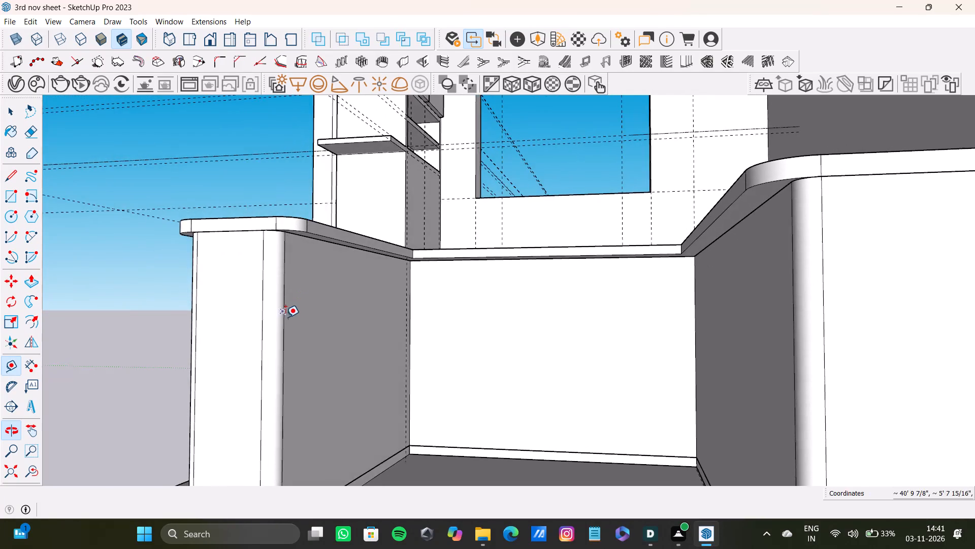
pyautogui.scroll(4, 288, 324)
pyautogui.click(284, 324)
pyautogui.scroll(-6, 316, 307)
pyautogui.moveTo(335, 303); pyautogui.dragTo(305, 339, button='middle')
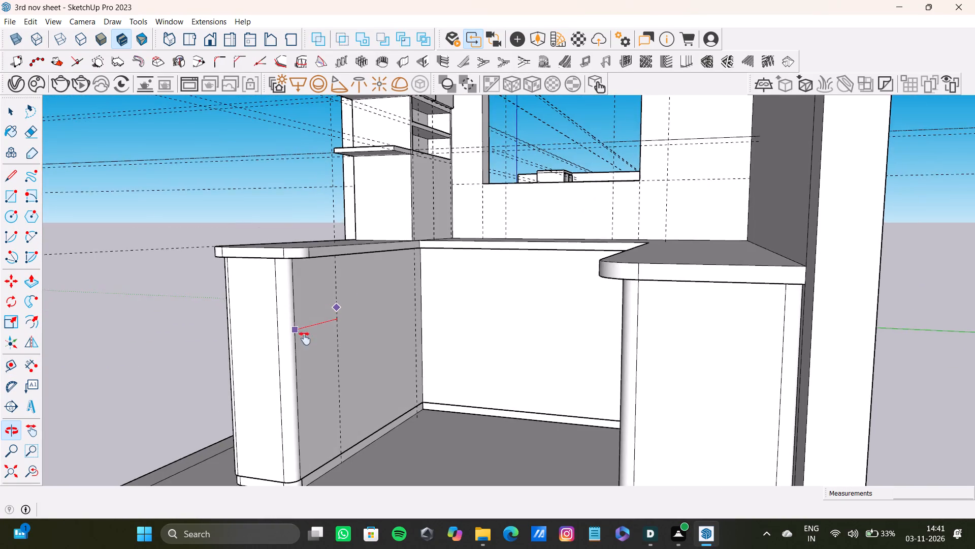
pyautogui.moveTo(305, 339); pyautogui.dragTo(328, 259, button='middle')
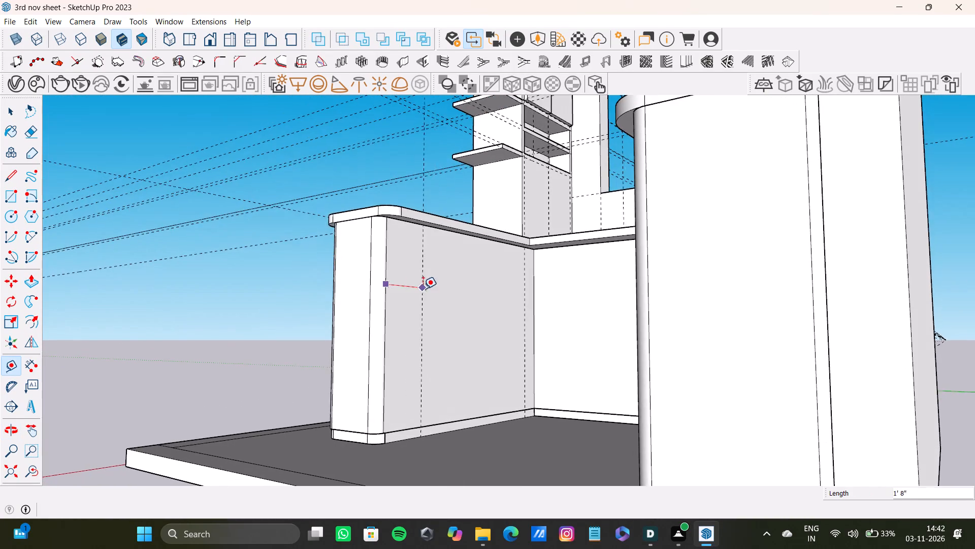
pyautogui.scroll(7, 423, 289)
pyautogui.scroll(-7, 405, 268)
pyautogui.moveTo(404, 270); pyautogui.dragTo(377, 267, button='middle')
pyautogui.scroll(4, 383, 306)
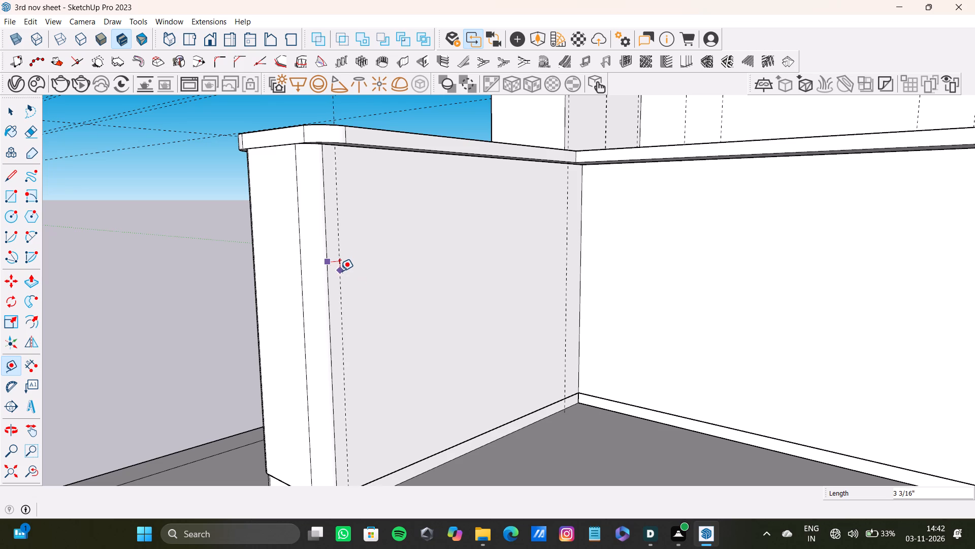
pyautogui.scroll(-6, 338, 274)
pyautogui.moveTo(336, 267); pyautogui.dragTo(323, 299, button='middle')
pyautogui.scroll(2, 344, 257)
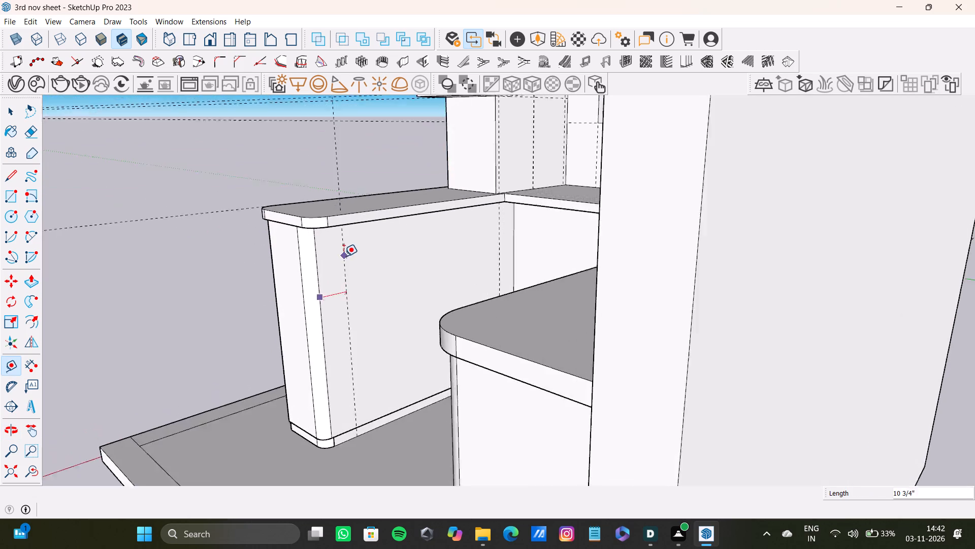
pyautogui.scroll(6, 344, 256)
pyautogui.scroll(-8, 377, 249)
pyautogui.scroll(1, 417, 262)
pyautogui.moveTo(417, 262); pyautogui.dragTo(393, 291, button='middle')
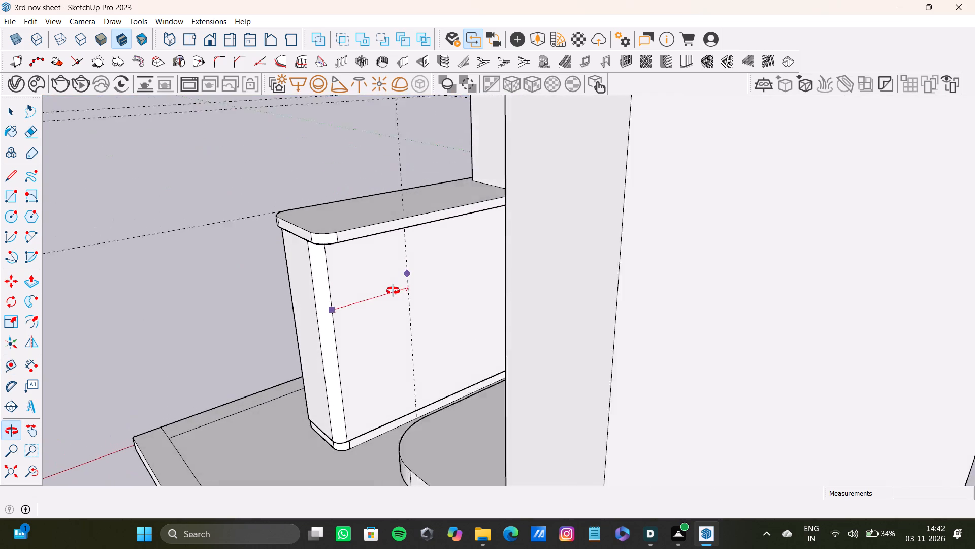
pyautogui.moveTo(393, 291); pyautogui.dragTo(453, 246, button='middle')
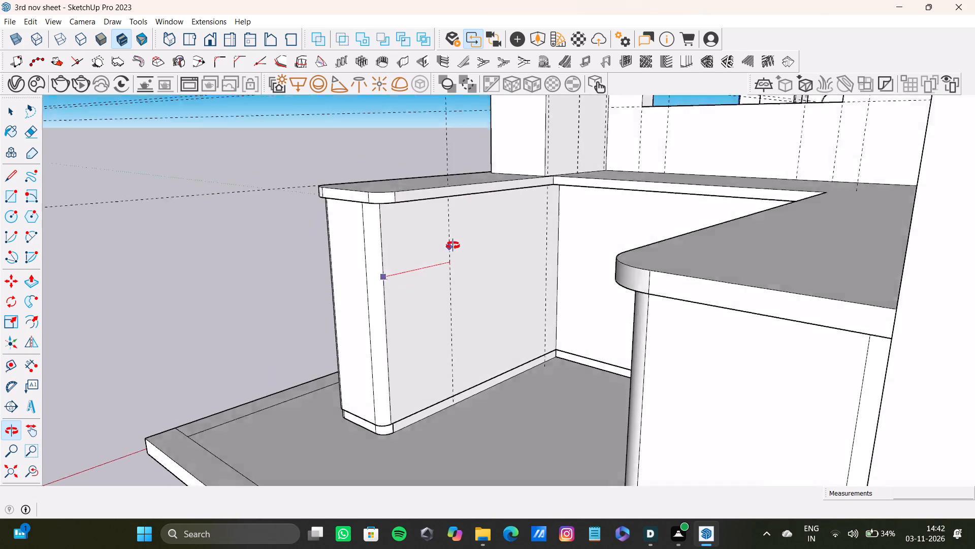
pyautogui.moveTo(453, 246); pyautogui.dragTo(449, 234, button='middle')
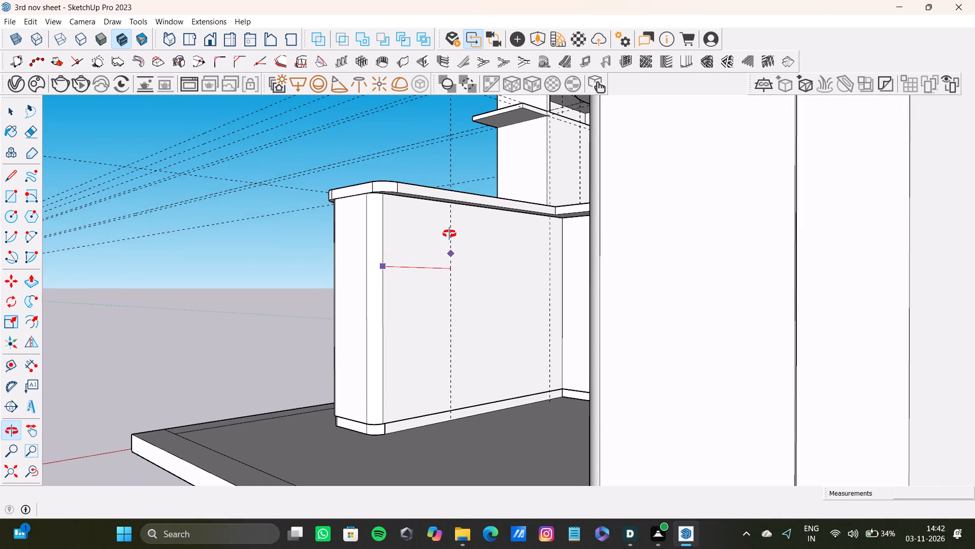
pyautogui.moveTo(449, 234); pyautogui.dragTo(449, 234, button='middle')
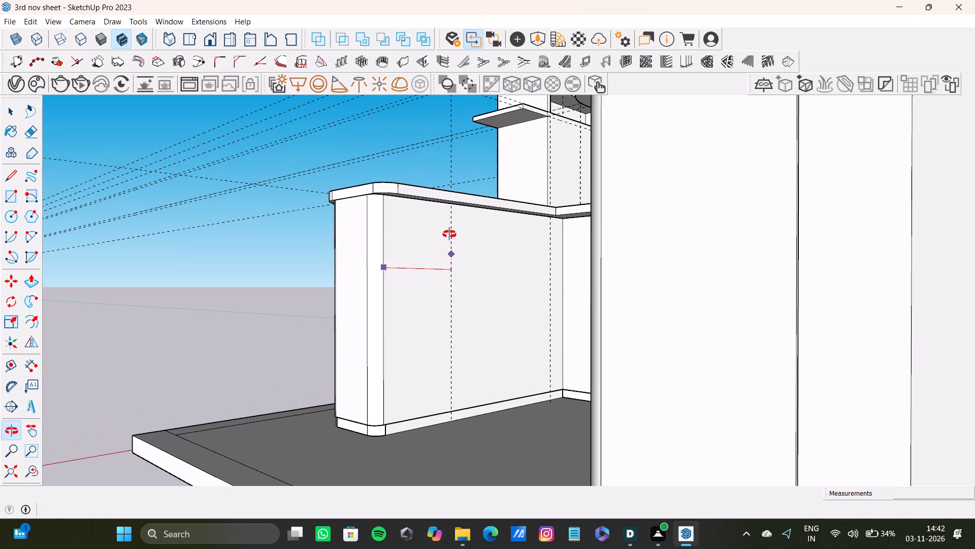
pyautogui.moveTo(449, 234); pyautogui.dragTo(451, 241, button='middle')
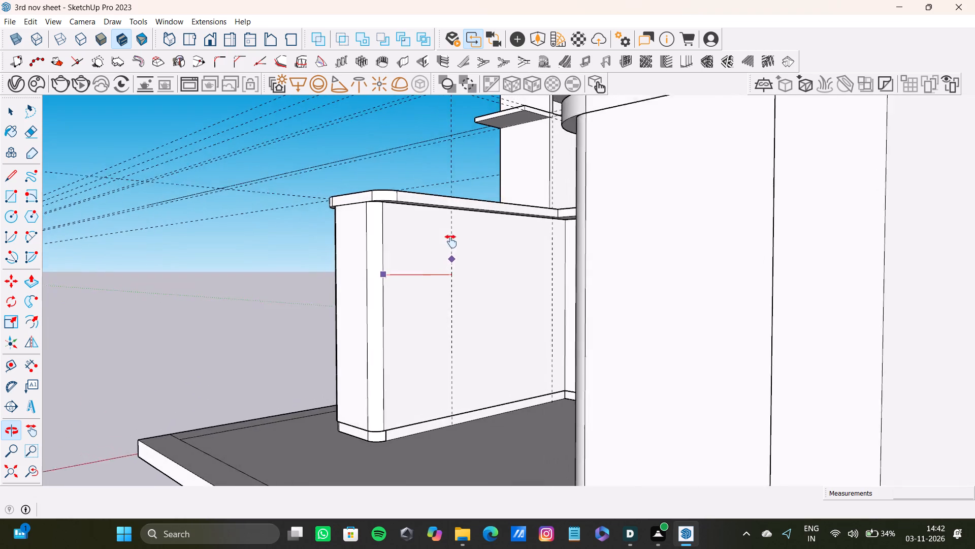
pyautogui.moveTo(451, 241); pyautogui.dragTo(451, 245, button='middle')
pyautogui.scroll(5, 457, 254)
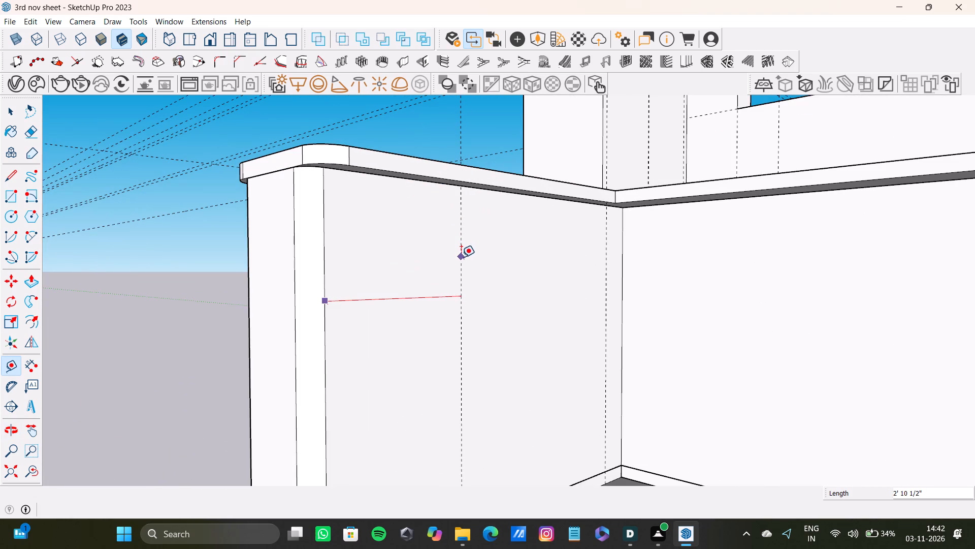
pyautogui.click(461, 257)
# Place a second vertical guide about 3' from the first one, toward the inner corner of the counter base.
pyautogui.click(463, 274)
pyautogui.scroll(-4, 574, 291)
pyautogui.keyDown('shift'); pyautogui.moveTo(574, 291); pyautogui.dragTo(554, 307, button='middle'); pyautogui.keyUp('shift')
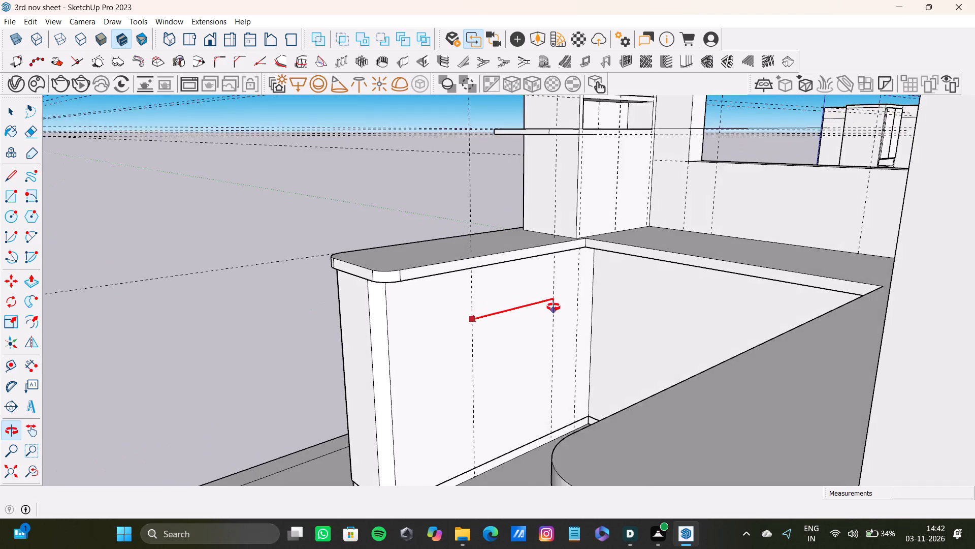
pyautogui.keyDown('shift'); pyautogui.moveTo(554, 307); pyautogui.dragTo(551, 314, button='middle'); pyautogui.keyUp('shift')
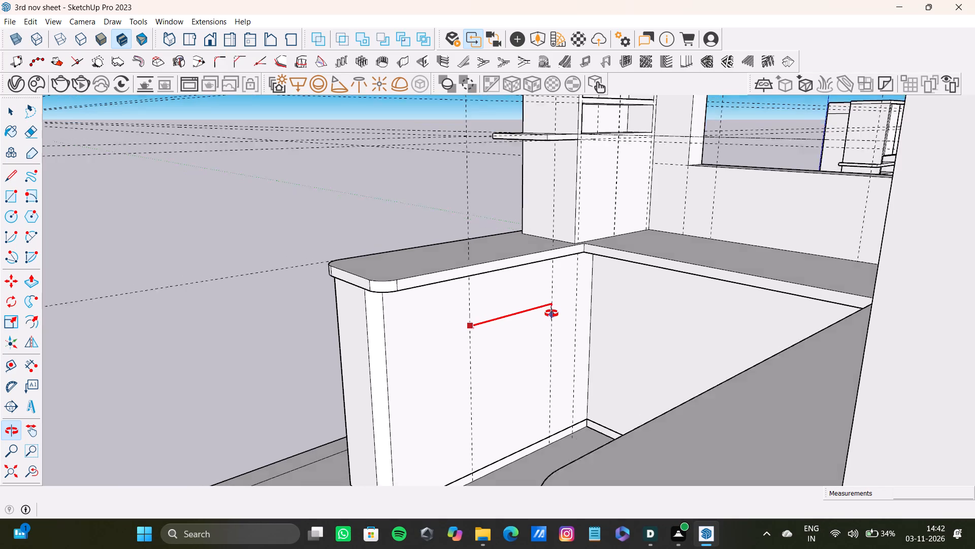
pyautogui.keyDown('shift'); pyautogui.moveTo(551, 314); pyautogui.dragTo(541, 296, button='middle'); pyautogui.keyUp('shift')
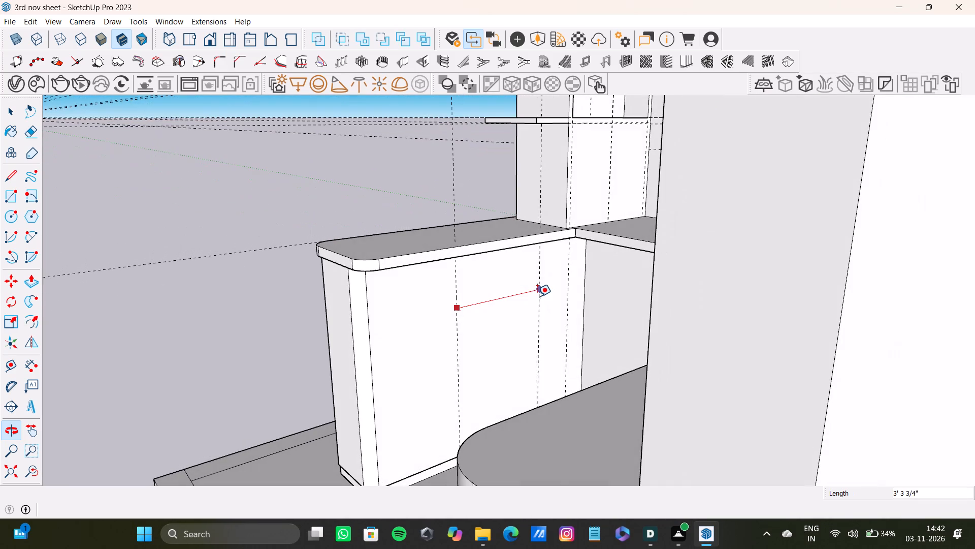
pyautogui.click(532, 296)
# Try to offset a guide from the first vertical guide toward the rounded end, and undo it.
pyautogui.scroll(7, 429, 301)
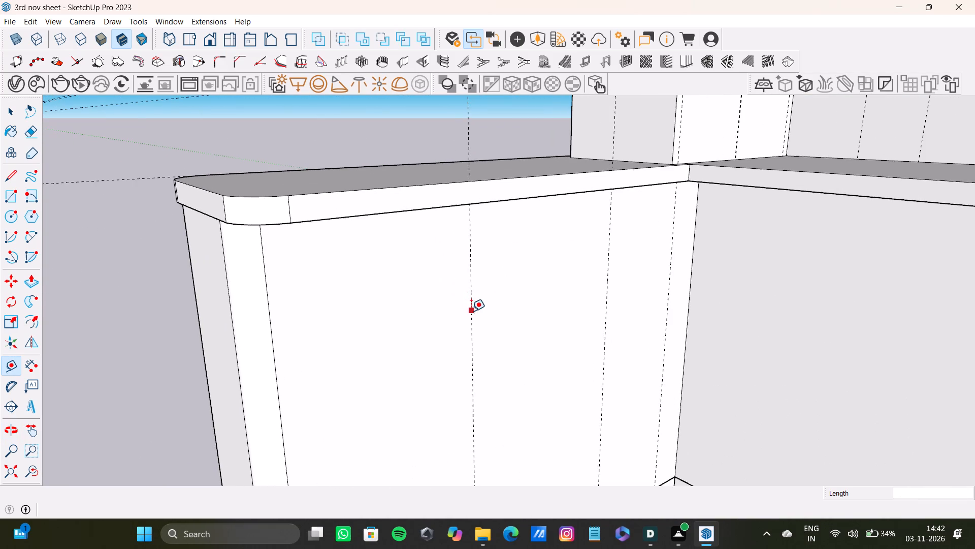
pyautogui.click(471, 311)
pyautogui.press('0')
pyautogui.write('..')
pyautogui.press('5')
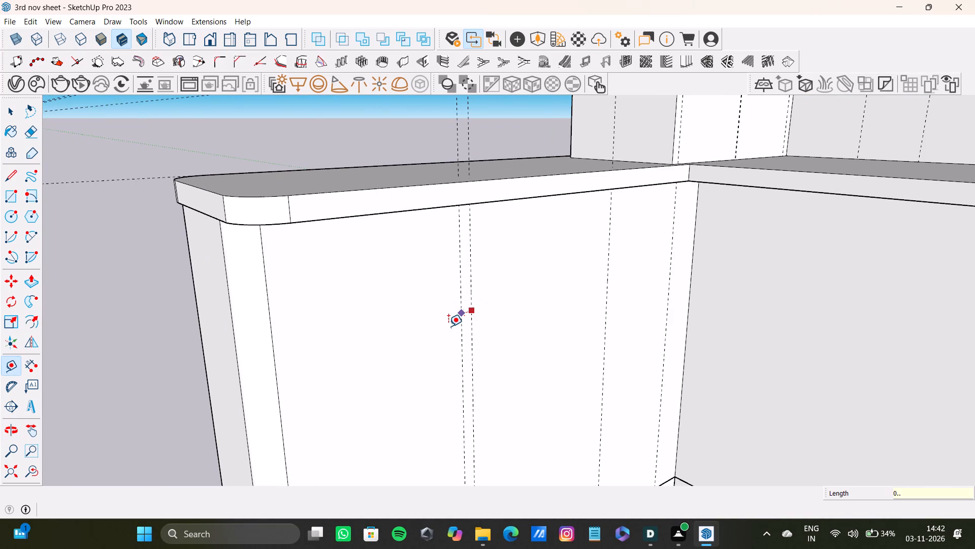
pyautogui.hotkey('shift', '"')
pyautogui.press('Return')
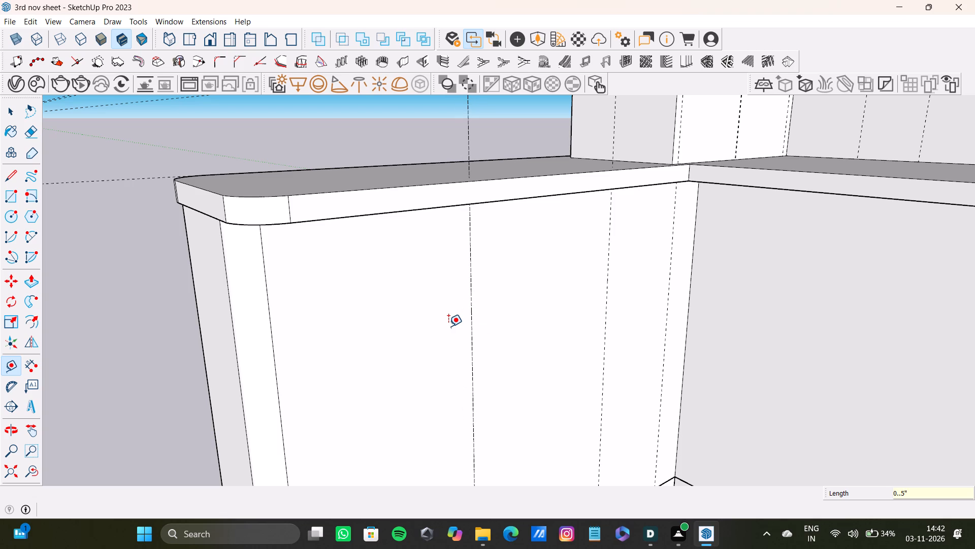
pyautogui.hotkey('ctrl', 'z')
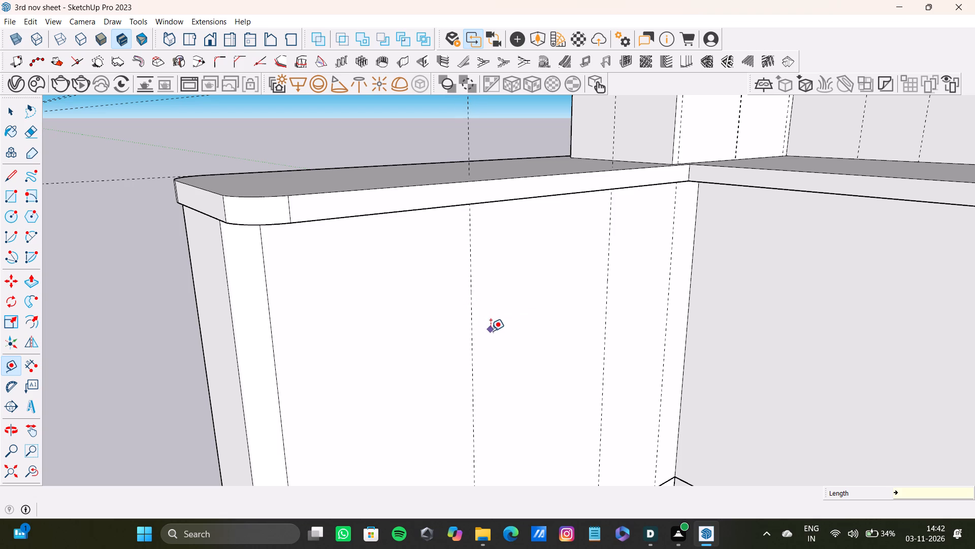
# Offset a vertical guide 0.5" from the first guide, toward the counter's rounded end.
pyautogui.scroll(4, 472, 334)
pyautogui.moveTo(471, 334); pyautogui.dragTo(462, 337)
pyautogui.press('0')
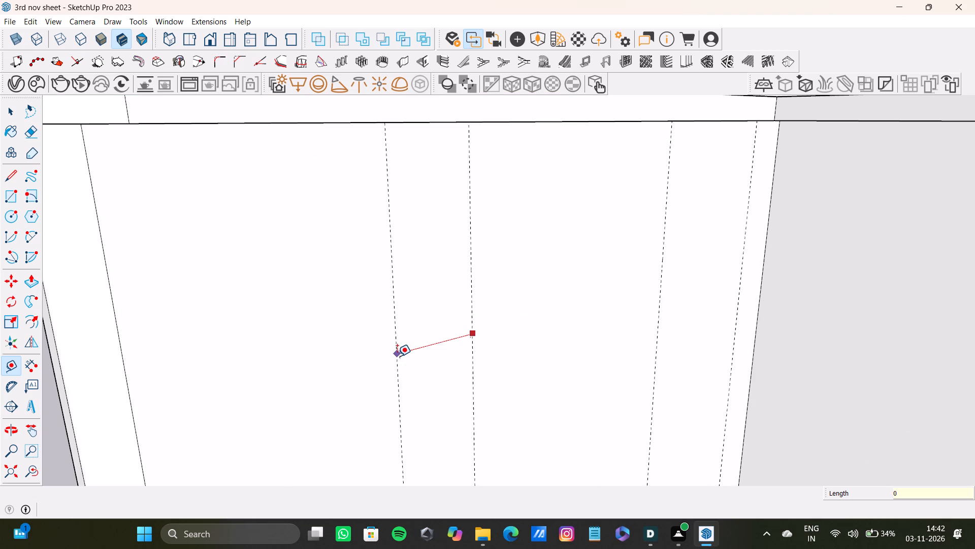
pyautogui.scroll(-7, 242, 228)
pyautogui.moveTo(301, 282); pyautogui.dragTo(358, 276, button='middle')
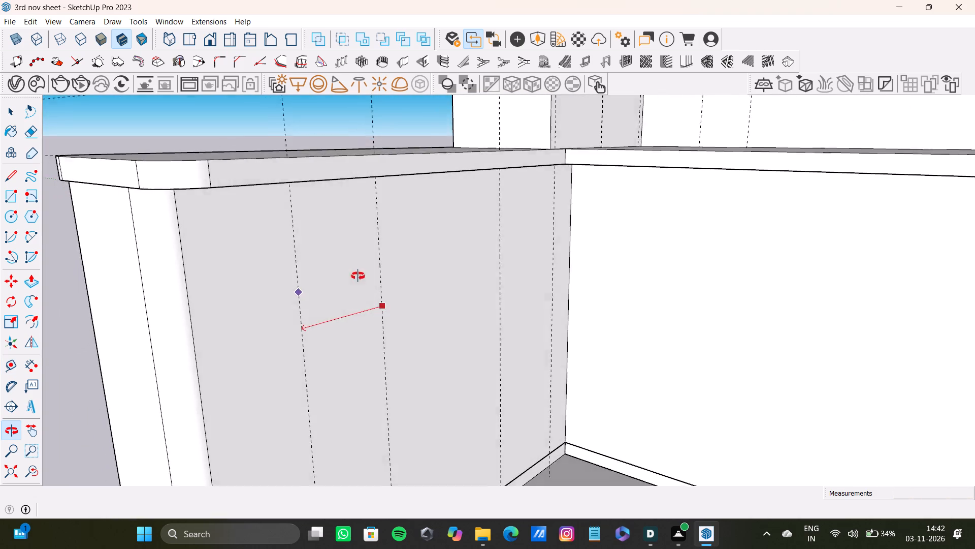
pyautogui.moveTo(358, 276); pyautogui.dragTo(338, 300, button='middle')
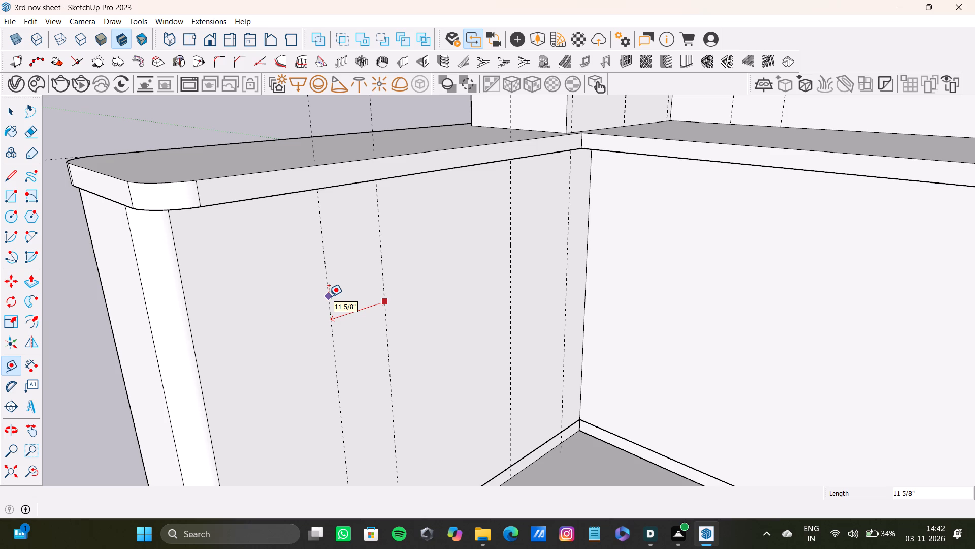
pyautogui.press('0')
pyautogui.write('.5')
pyautogui.hotkey('shift', '"')
pyautogui.press('Return')
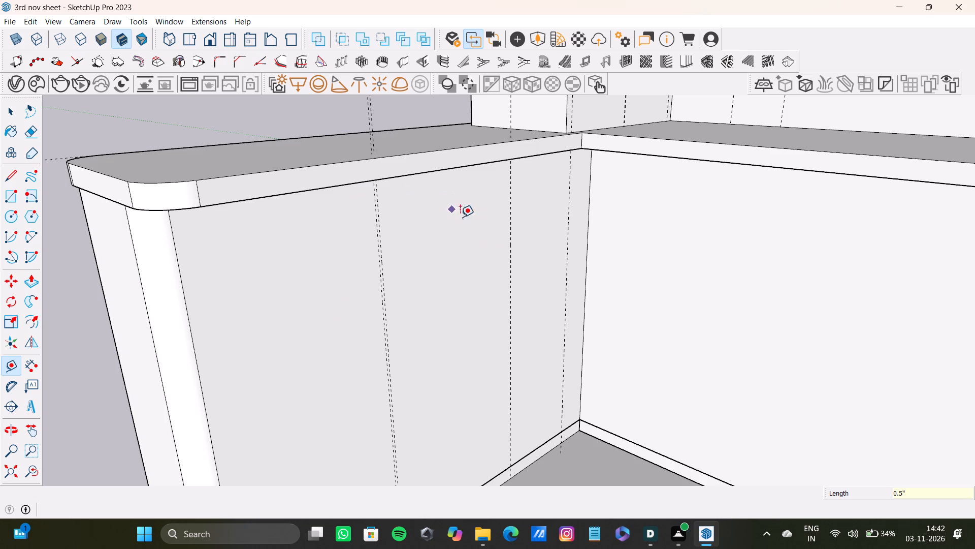
# Offset a vertical guide 0.5" from the second guide, toward the inner corner of the counter base.
pyautogui.scroll(2, 537, 280)
pyautogui.click(505, 281)
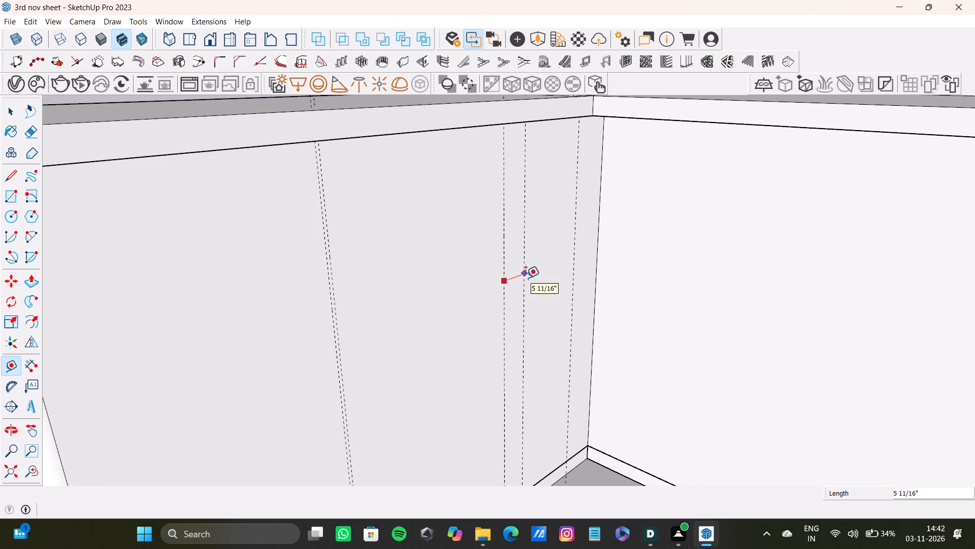
pyautogui.write('0.5"')
pyautogui.press('Return')
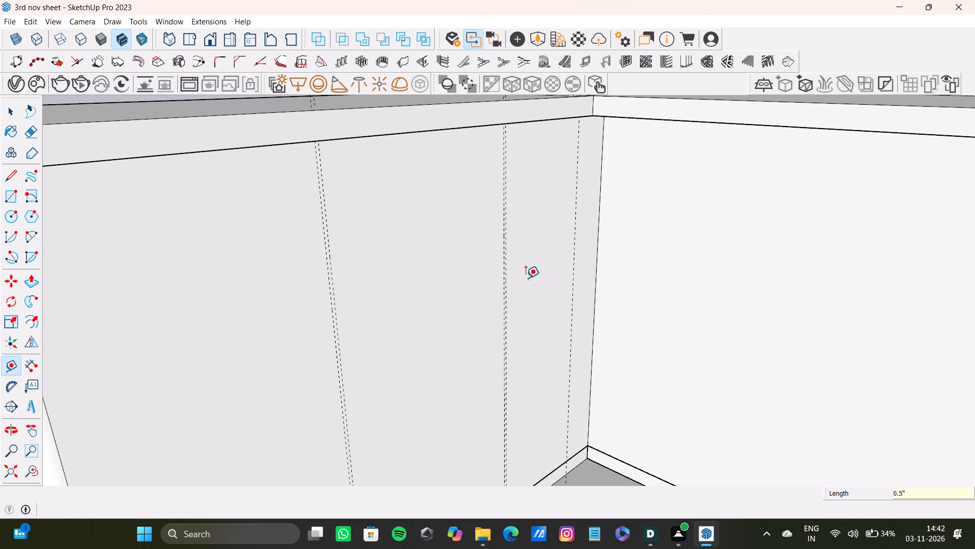
# Delete the old vertical guide nearest the inner corner of the counter base.
pyautogui.press('space')
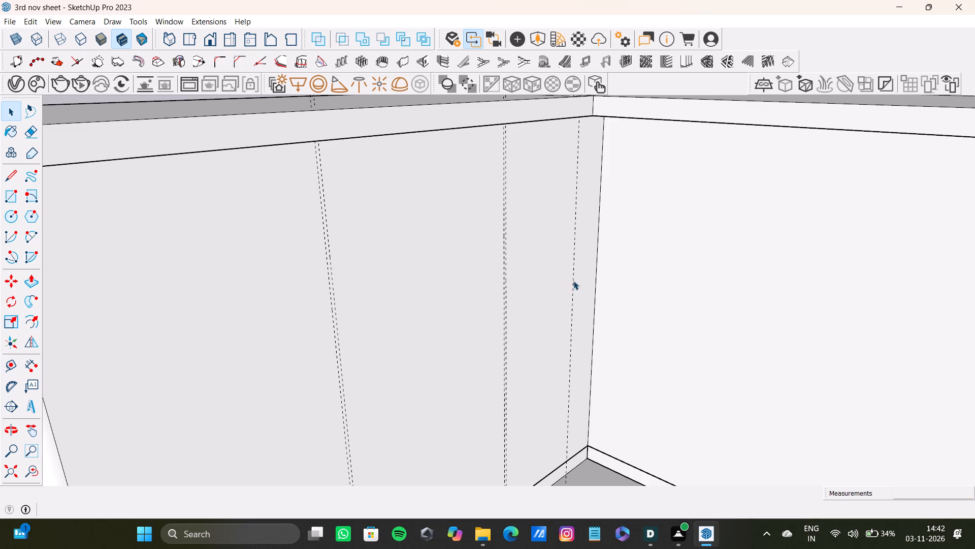
pyautogui.click(573, 281)
pyautogui.press('Delete')
# Offset a vertical guide 0.5" from the inner corner edge of the counter base, toward the rounded end.
pyautogui.press('t')
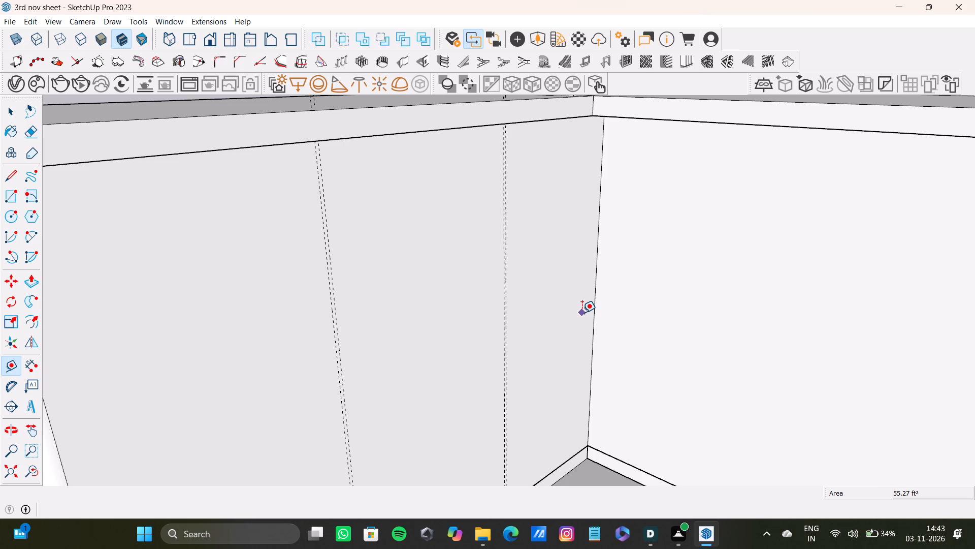
pyautogui.scroll(3, 605, 314)
pyautogui.moveTo(592, 306); pyautogui.dragTo(588, 306)
pyautogui.scroll(-4, 533, 304)
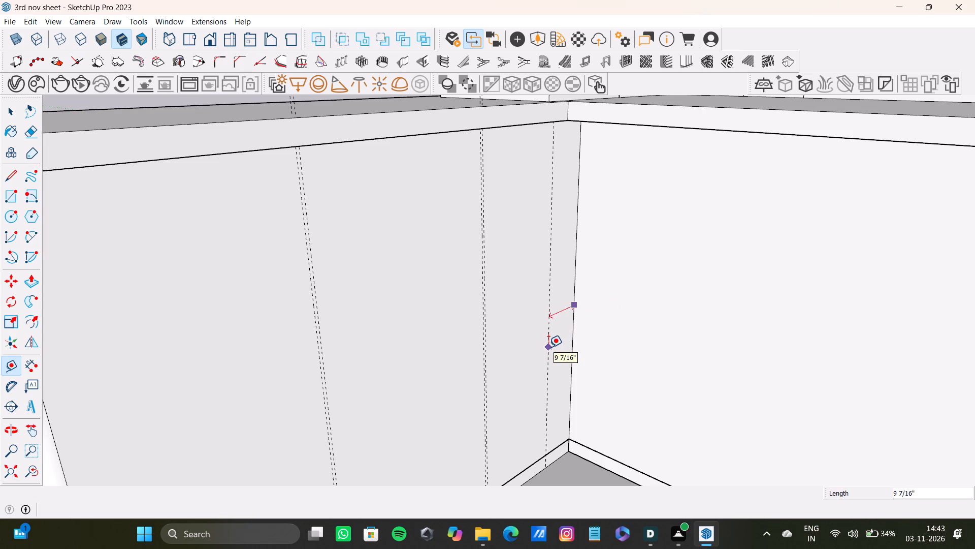
pyautogui.write('0.5')
pyautogui.hotkey('shift', '"')
pyautogui.press('Return')
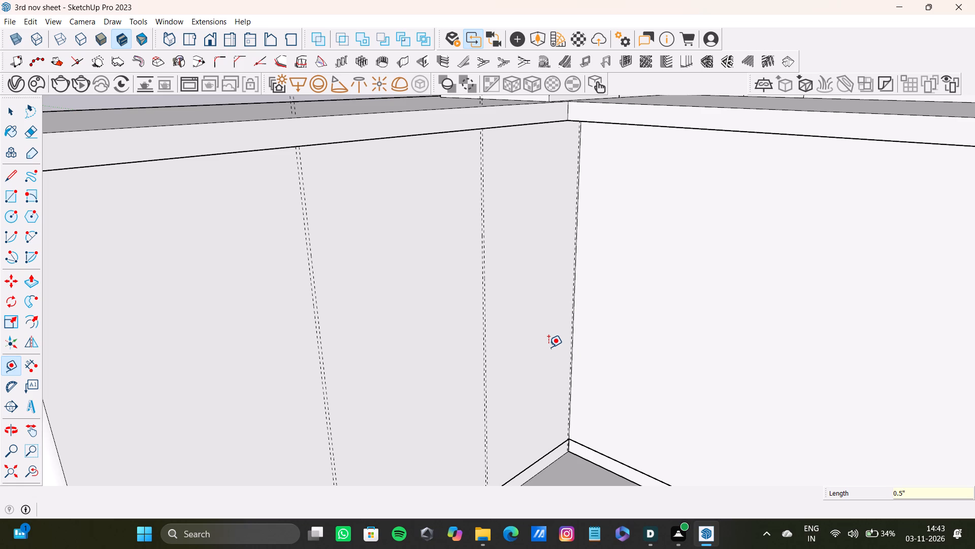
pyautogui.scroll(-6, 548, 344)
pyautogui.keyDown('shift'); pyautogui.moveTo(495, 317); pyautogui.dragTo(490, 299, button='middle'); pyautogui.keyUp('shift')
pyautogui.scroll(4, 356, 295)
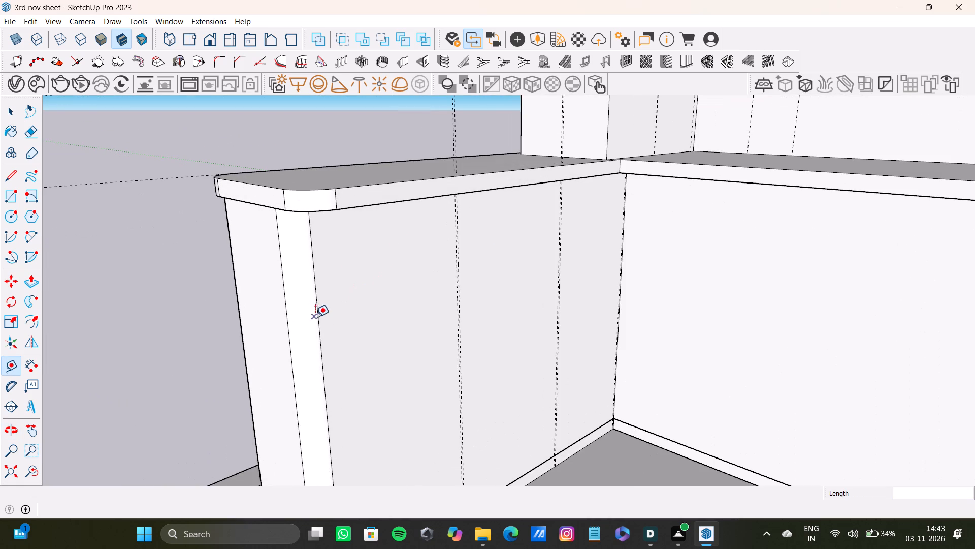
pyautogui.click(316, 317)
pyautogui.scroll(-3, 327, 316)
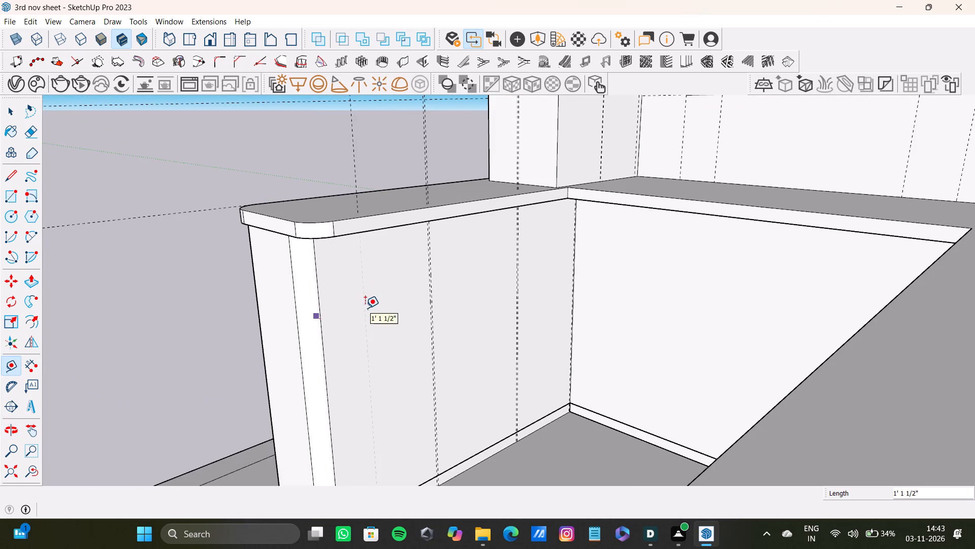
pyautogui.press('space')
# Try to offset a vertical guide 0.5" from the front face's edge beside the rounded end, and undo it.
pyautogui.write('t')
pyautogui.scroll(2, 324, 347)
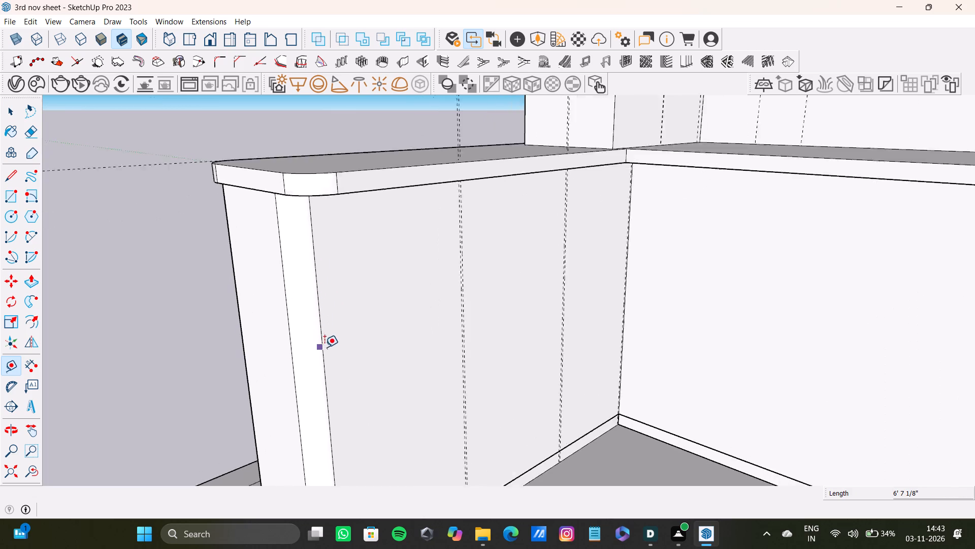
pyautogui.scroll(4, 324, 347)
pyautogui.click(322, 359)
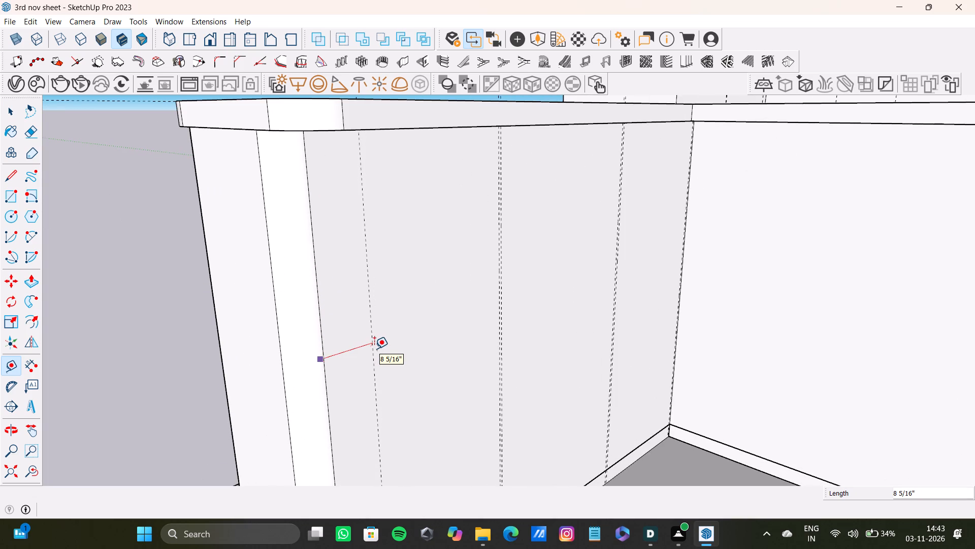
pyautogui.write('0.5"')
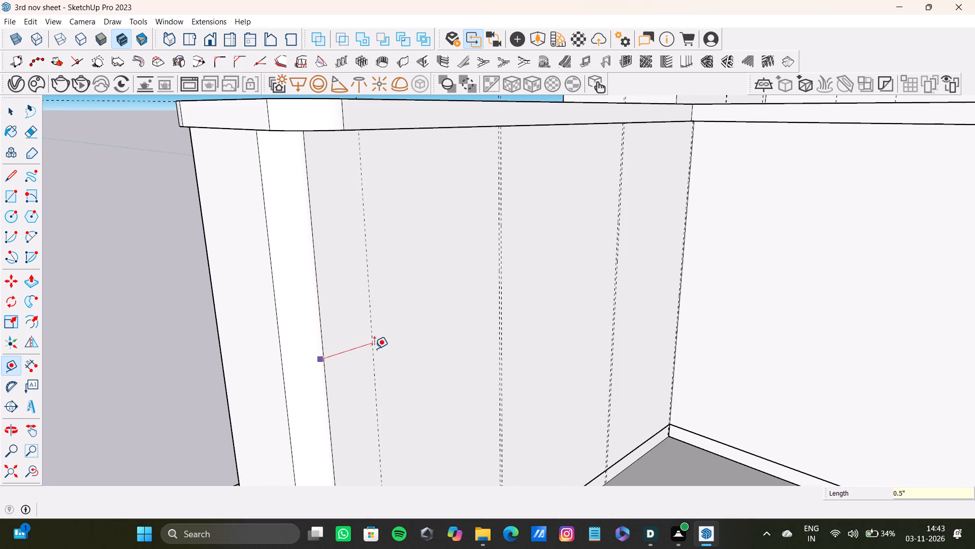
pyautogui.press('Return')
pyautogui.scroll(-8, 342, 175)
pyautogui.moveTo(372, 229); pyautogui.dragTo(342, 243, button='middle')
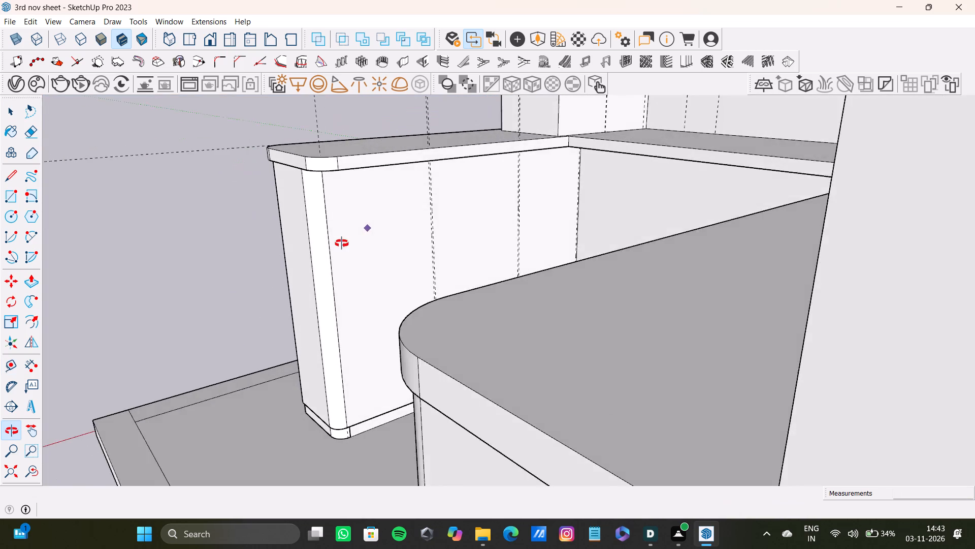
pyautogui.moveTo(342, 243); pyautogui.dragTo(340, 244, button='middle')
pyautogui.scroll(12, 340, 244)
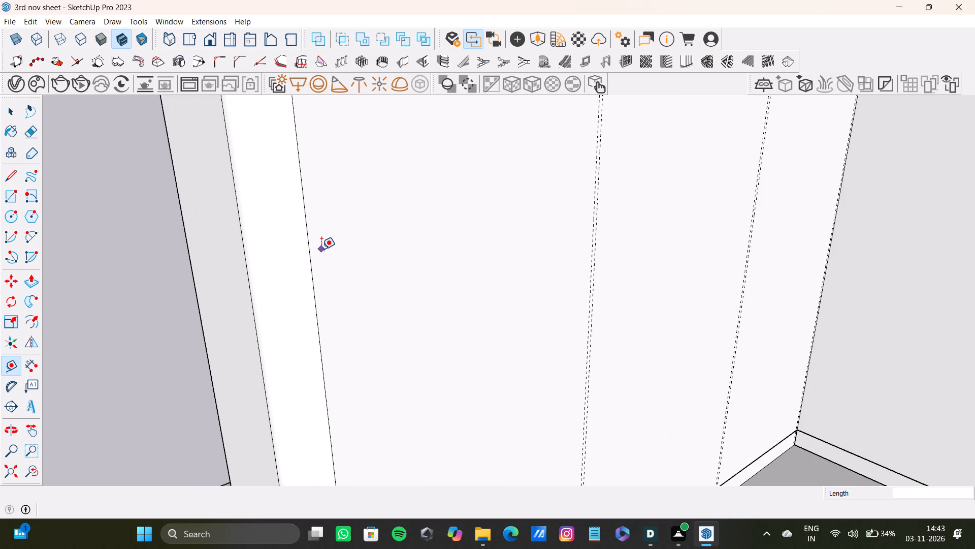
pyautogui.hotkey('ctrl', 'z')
# Offset a vertical guide 0.5" from the front face's edge beside the rounded end, toward the inner corner.
pyautogui.click(315, 277)
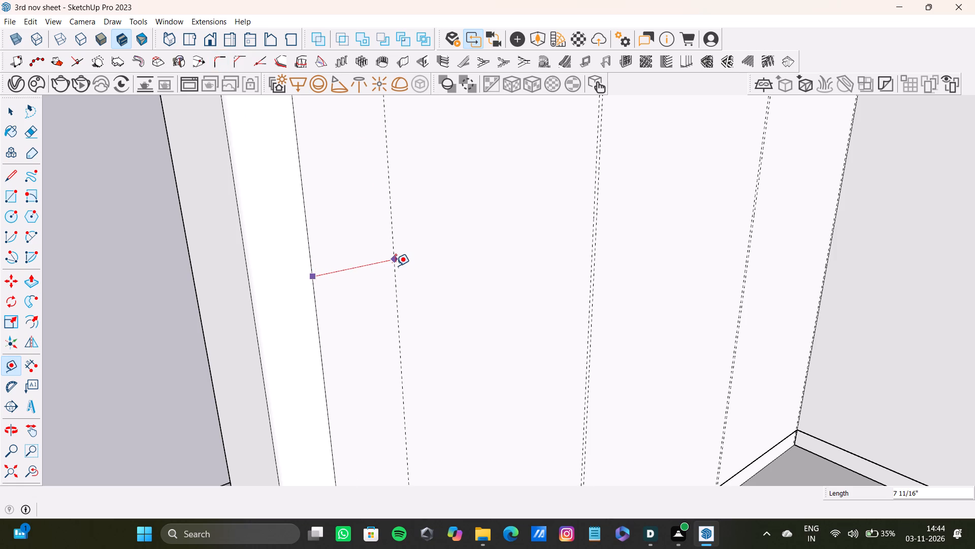
pyautogui.write('0.5')
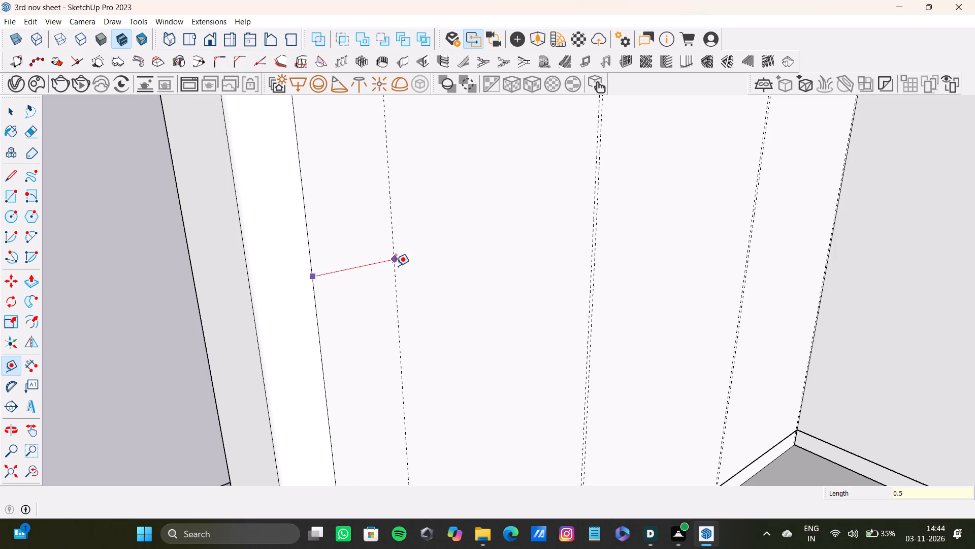
pyautogui.hotkey('shift', '"')
pyautogui.press('Return')
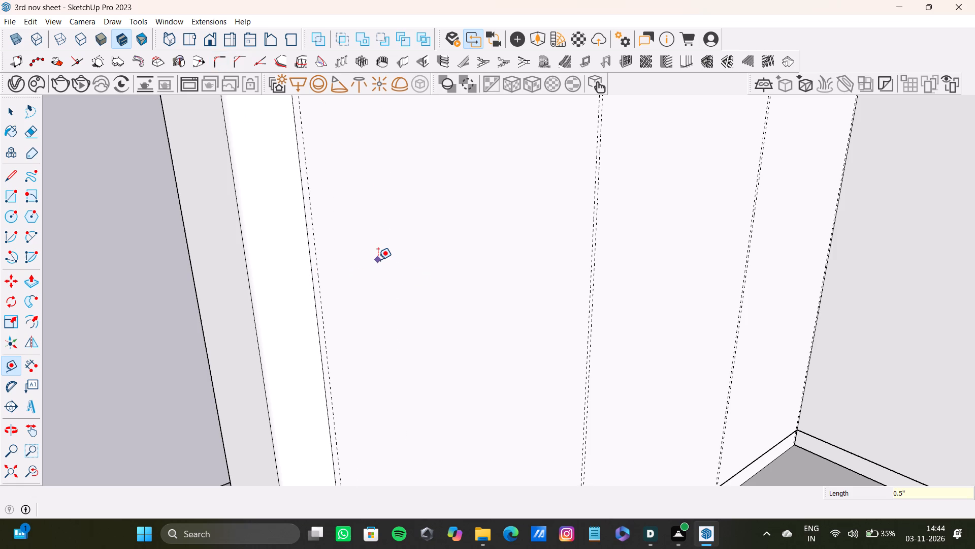
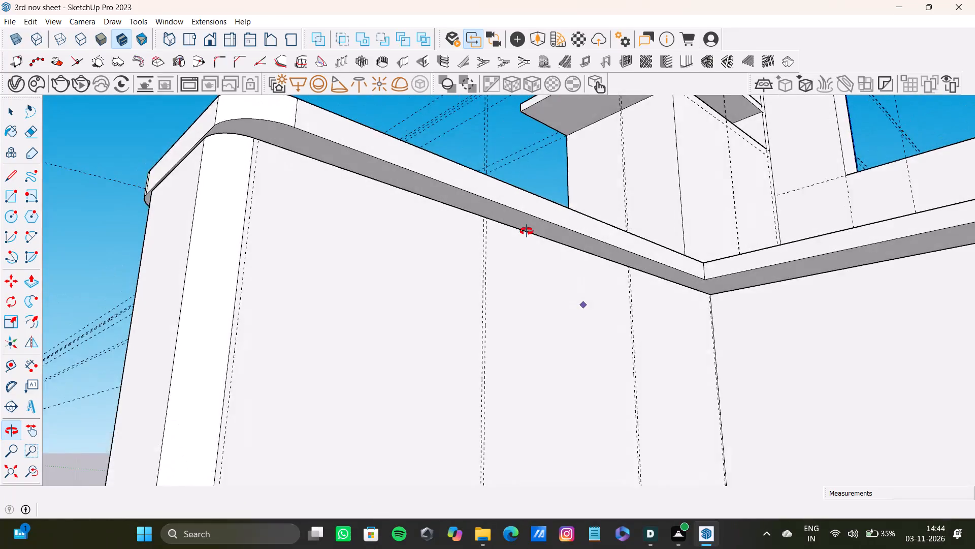
# Offset a horizontal guide 0.5" below the countertop's underside edge on the counter base's front face.
pyautogui.scroll(6, 397, 192)
pyautogui.click(418, 193)
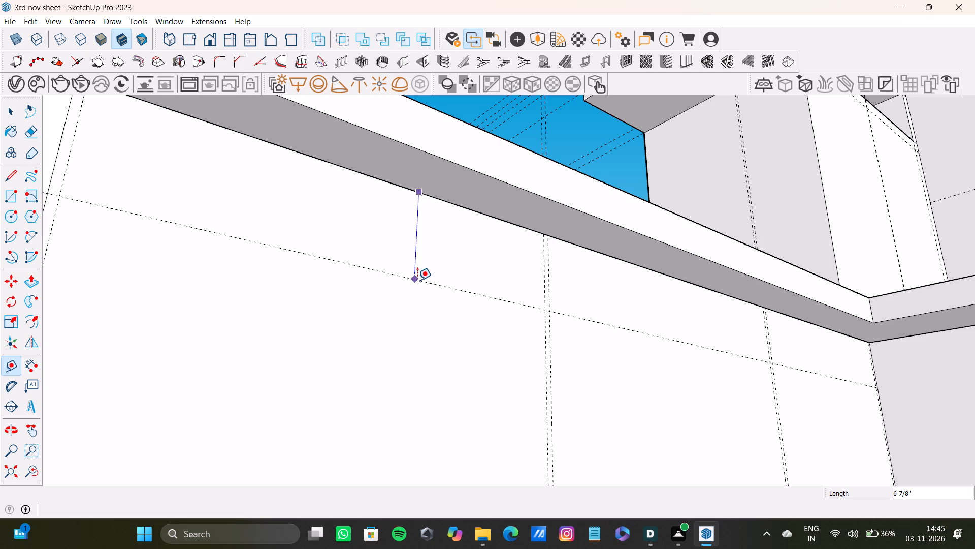
pyautogui.write('0.5"')
pyautogui.press('Return')
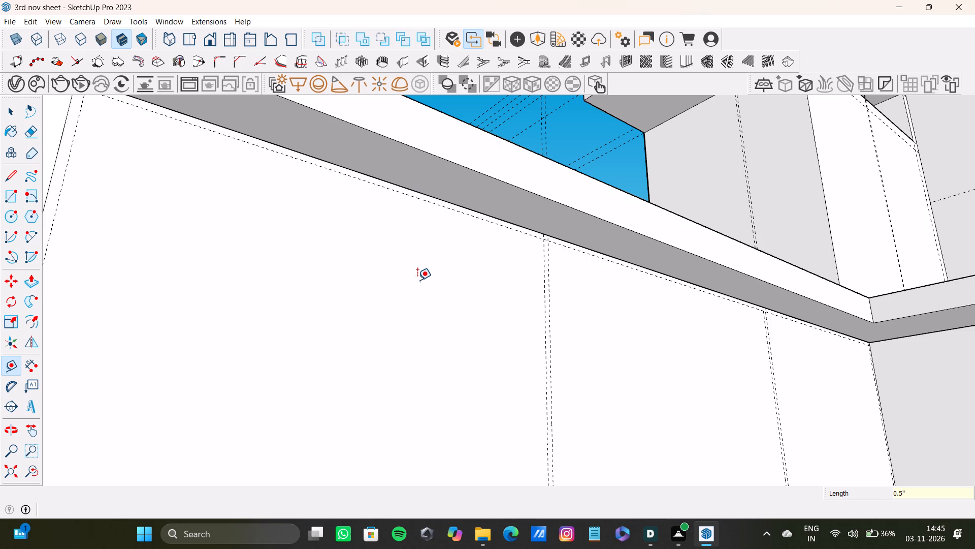
# Offset a horizontal guide 0.5" above the plinth's top edge on the same front face.
pyautogui.scroll(-12, 202, 248)
pyautogui.keyDown('shift'); pyautogui.moveTo(223, 268); pyautogui.dragTo(314, 0, button='middle'); pyautogui.keyUp('shift')
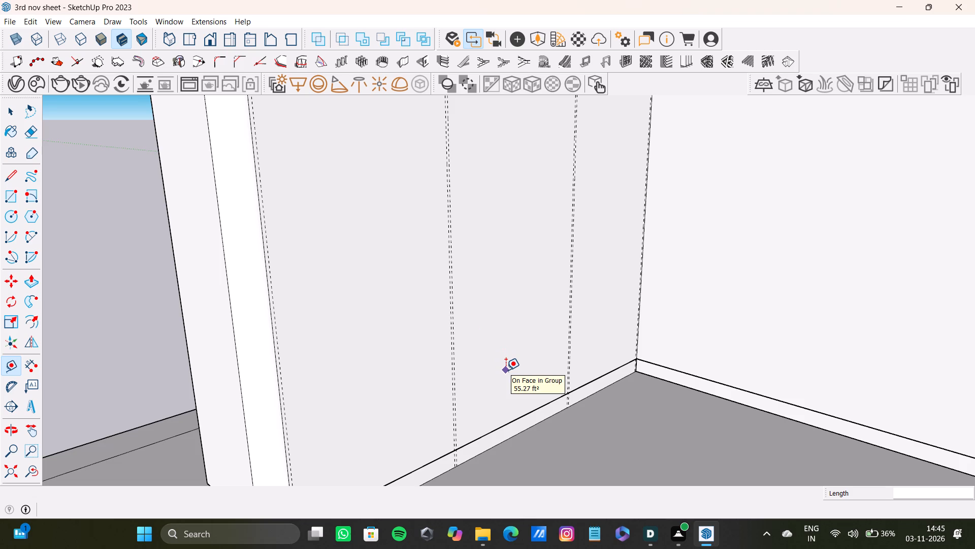
pyautogui.keyDown('shift'); pyautogui.moveTo(508, 377); pyautogui.dragTo(500, 334, button='middle'); pyautogui.keyUp('shift')
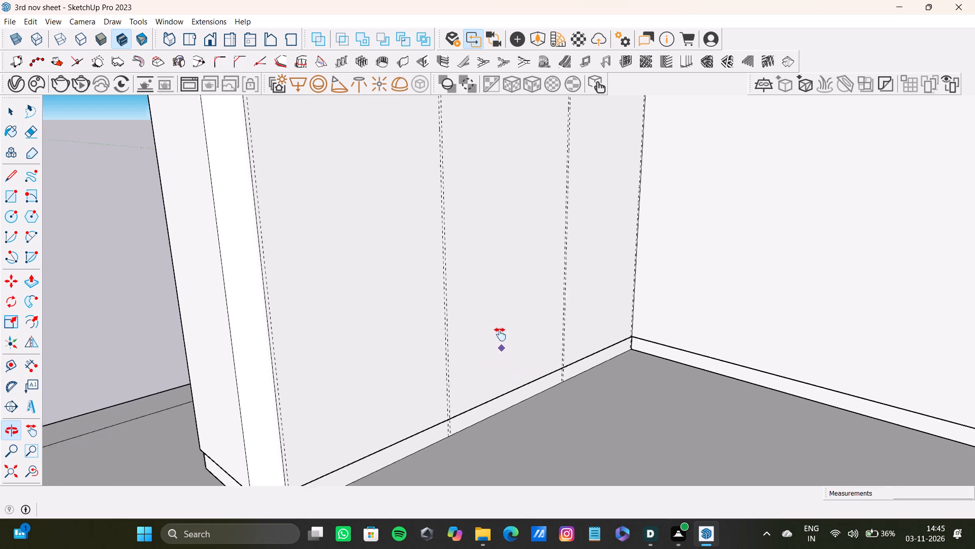
pyautogui.keyDown('shift'); pyautogui.moveTo(500, 334); pyautogui.dragTo(500, 310, button='middle'); pyautogui.keyUp('shift')
pyautogui.scroll(7, 418, 387)
pyautogui.click(397, 411)
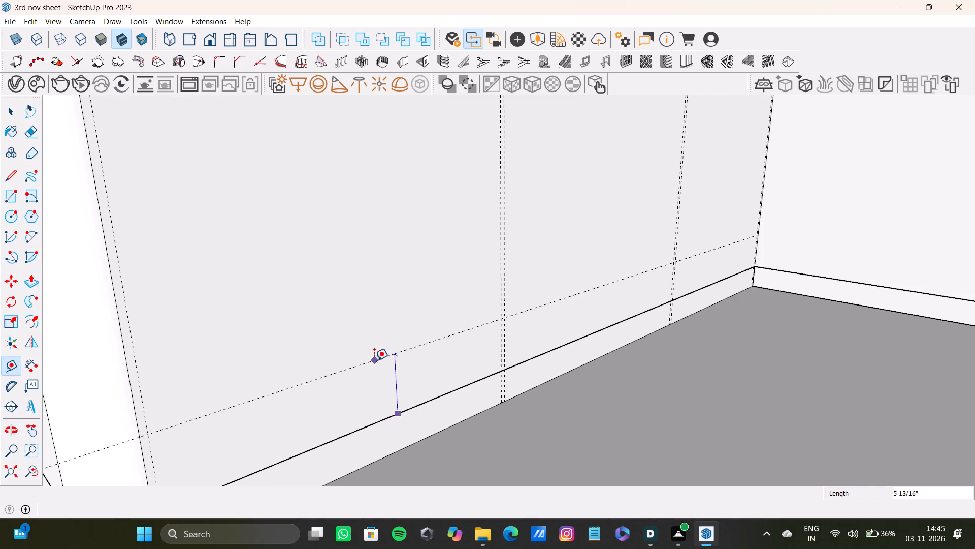
pyautogui.write('0.5"')
pyautogui.press('Return')
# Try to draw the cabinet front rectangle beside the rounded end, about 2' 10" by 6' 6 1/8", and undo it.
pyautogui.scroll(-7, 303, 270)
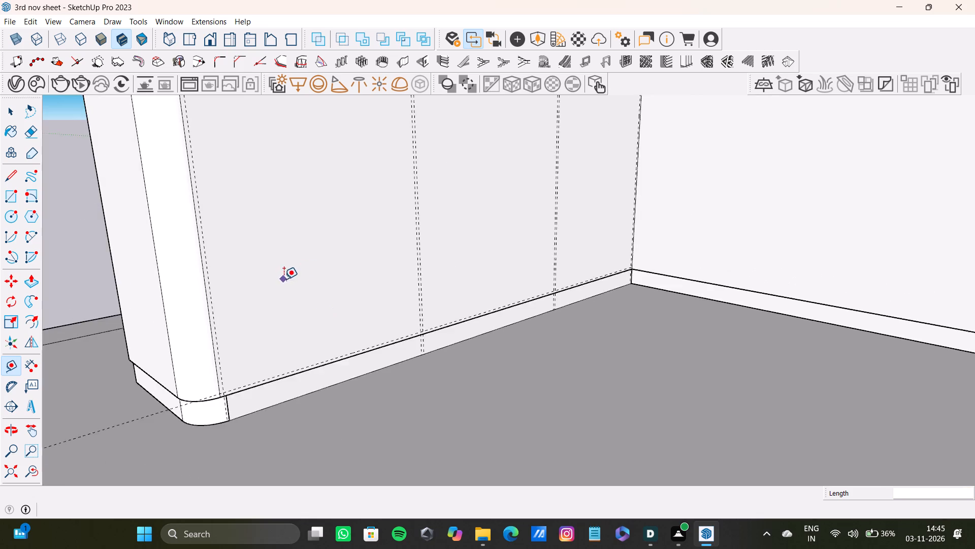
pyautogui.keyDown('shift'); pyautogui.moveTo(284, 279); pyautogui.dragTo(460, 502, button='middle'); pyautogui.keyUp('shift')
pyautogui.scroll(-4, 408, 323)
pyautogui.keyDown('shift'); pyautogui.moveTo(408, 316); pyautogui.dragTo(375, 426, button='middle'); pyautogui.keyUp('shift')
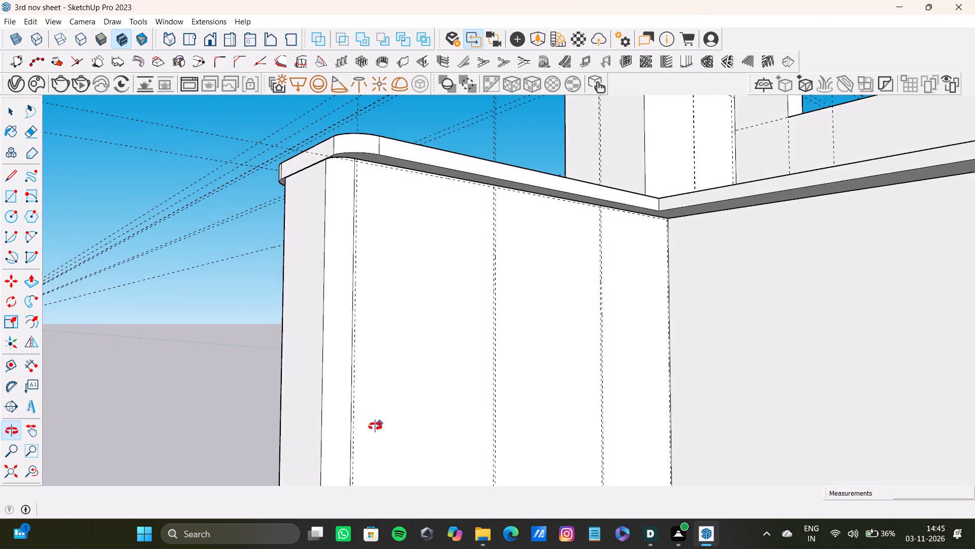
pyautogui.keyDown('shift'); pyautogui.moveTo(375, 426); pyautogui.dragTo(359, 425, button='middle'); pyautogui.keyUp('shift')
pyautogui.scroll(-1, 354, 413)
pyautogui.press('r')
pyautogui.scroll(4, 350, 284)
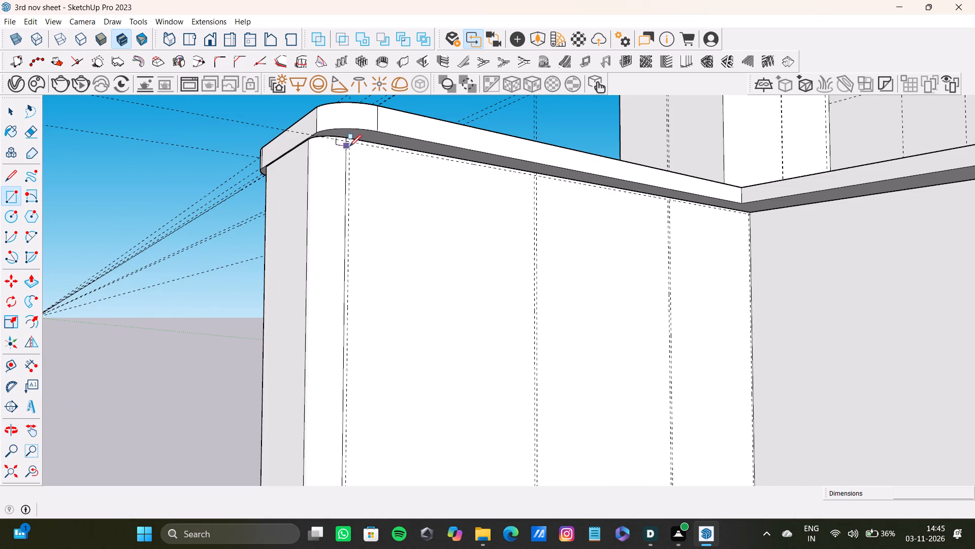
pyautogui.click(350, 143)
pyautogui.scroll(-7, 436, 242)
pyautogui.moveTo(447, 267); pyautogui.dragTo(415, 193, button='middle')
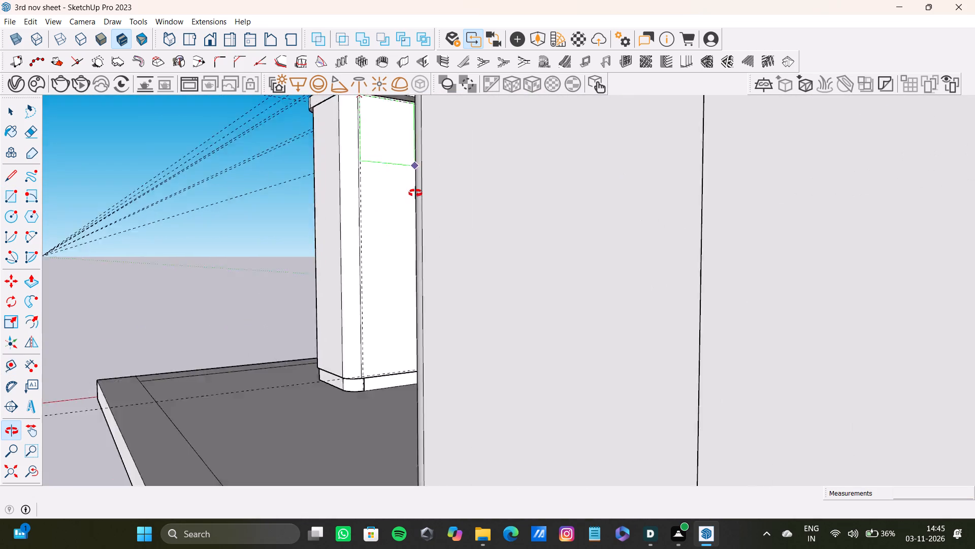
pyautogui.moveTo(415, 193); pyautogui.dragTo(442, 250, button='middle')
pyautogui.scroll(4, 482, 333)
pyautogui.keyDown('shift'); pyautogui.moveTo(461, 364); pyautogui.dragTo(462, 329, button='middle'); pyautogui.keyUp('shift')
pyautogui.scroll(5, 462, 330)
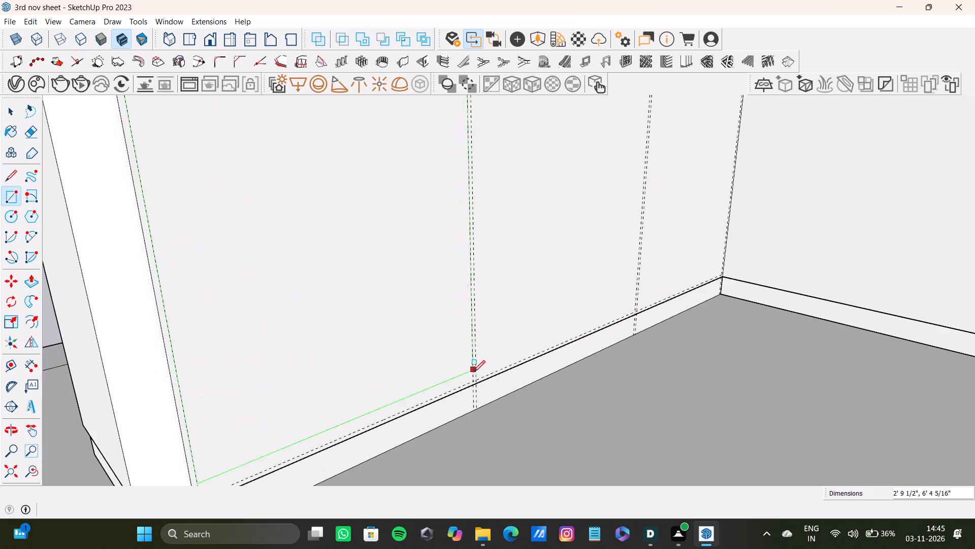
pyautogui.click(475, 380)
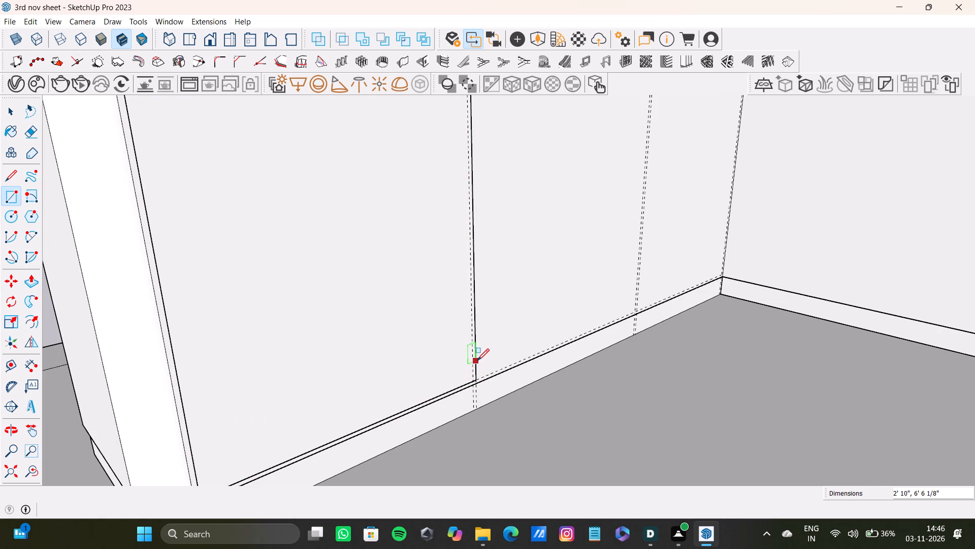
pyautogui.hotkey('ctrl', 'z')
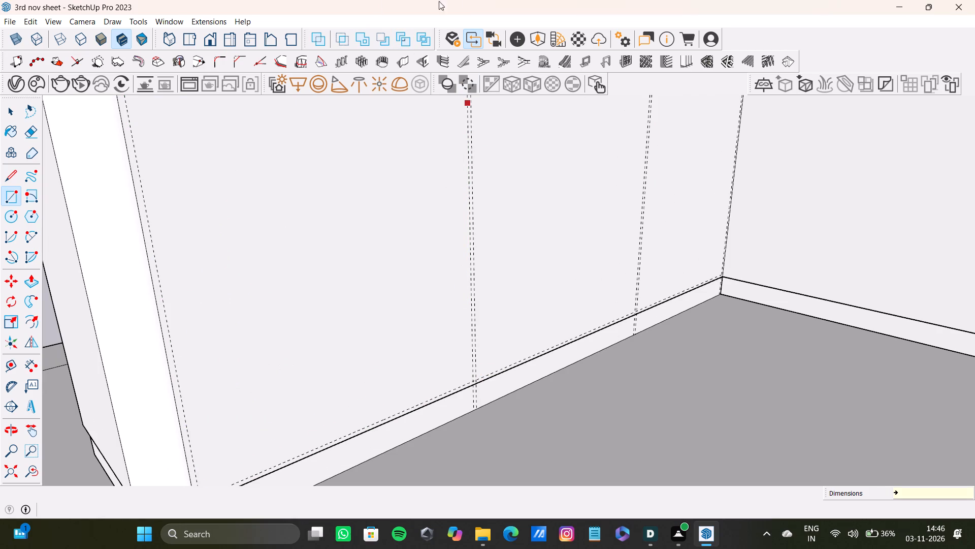
# Draw the cabinet front rectangle beside the rounded end, from the top guide to the plinth guide, ending at the nearer guide of the first pair.
pyautogui.scroll(-6, 275, 241)
pyautogui.moveTo(344, 237); pyautogui.dragTo(366, 295, button='middle')
pyautogui.scroll(-4, 349, 272)
pyautogui.keyDown('shift'); pyautogui.moveTo(350, 272); pyautogui.dragTo(381, 424, button='middle'); pyautogui.keyUp('shift')
pyautogui.click(7, 474)
pyautogui.moveTo(285, 386); pyautogui.dragTo(340, 459, button='middle')
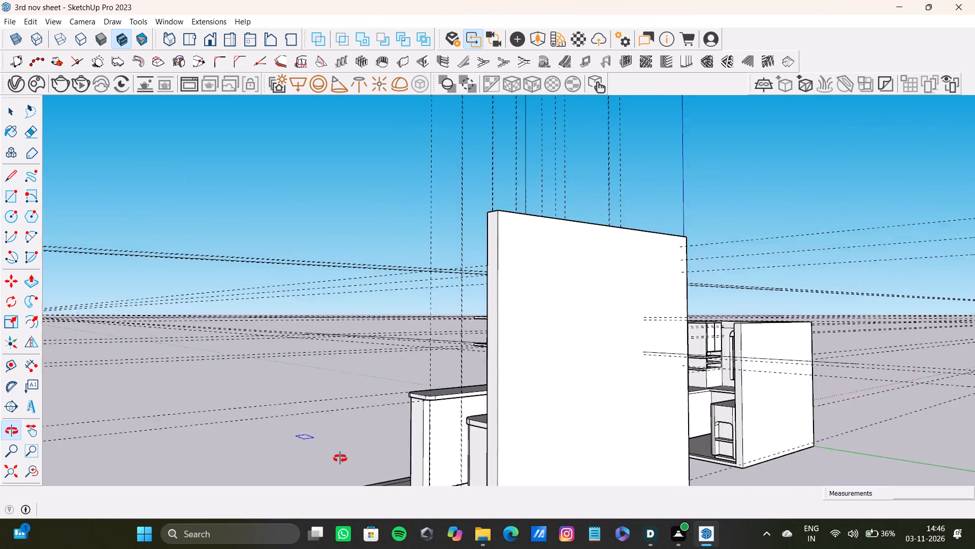
pyautogui.moveTo(340, 459); pyautogui.dragTo(393, 455, button='middle')
pyautogui.scroll(14, 435, 430)
pyautogui.moveTo(489, 372); pyautogui.dragTo(367, 196, button='middle')
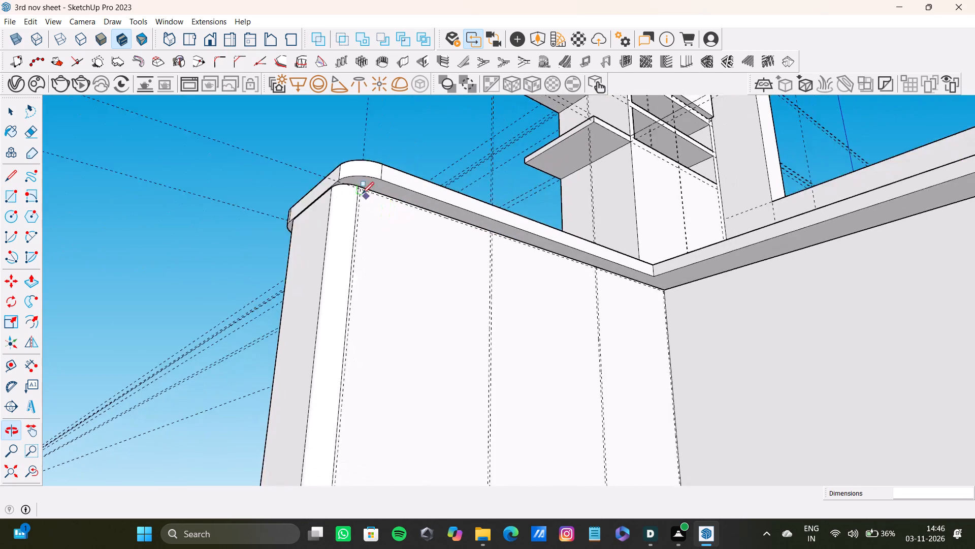
pyautogui.scroll(11, 364, 165)
pyautogui.click(326, 167)
pyautogui.scroll(-2, 447, 267)
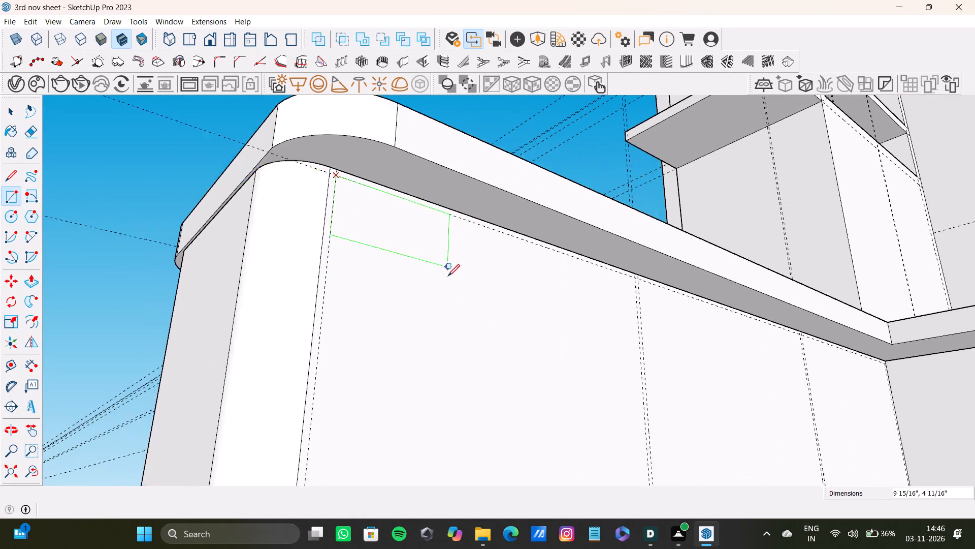
pyautogui.scroll(-2, 448, 276)
pyautogui.keyDown('shift'); pyautogui.moveTo(479, 345); pyautogui.dragTo(375, 89, button='middle'); pyautogui.keyUp('shift')
pyautogui.scroll(-3, 420, 185)
pyautogui.moveTo(461, 315); pyautogui.dragTo(416, 273, button='middle')
pyautogui.scroll(-4, 418, 335)
pyautogui.keyDown('shift'); pyautogui.moveTo(420, 363); pyautogui.dragTo(404, 188, button='middle'); pyautogui.keyUp('shift')
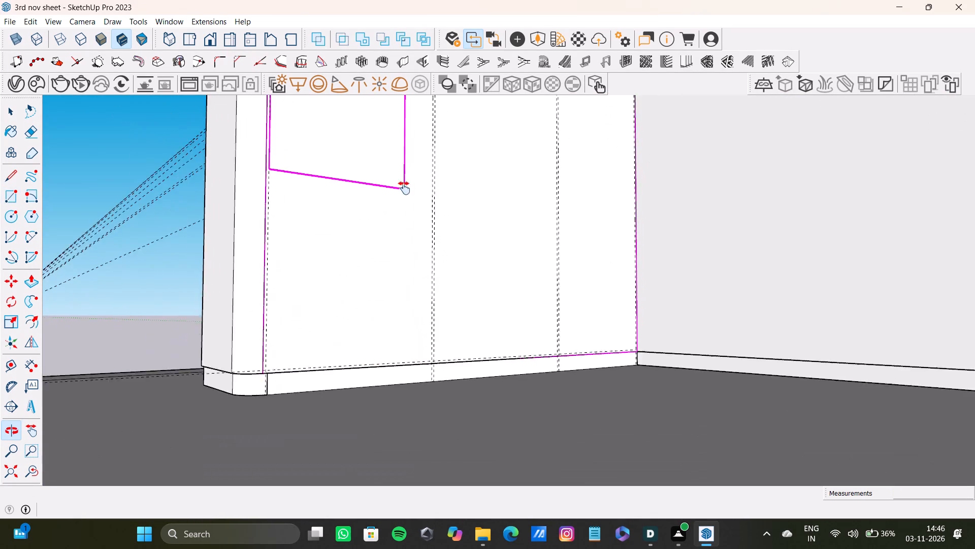
pyautogui.keyDown('shift'); pyautogui.moveTo(404, 188); pyautogui.dragTo(404, 218, button='middle'); pyautogui.keyUp('shift')
pyautogui.scroll(6, 415, 295)
pyautogui.click(443, 430)
# Draw the middle cabinet front rectangle between the two pairs of vertical guides, from the top guide to the plinth guide.
pyautogui.scroll(-9, 411, 372)
pyautogui.keyDown('shift'); pyautogui.moveTo(397, 304); pyautogui.dragTo(444, 428, button='middle'); pyautogui.keyUp('shift')
pyautogui.click(29, 469)
pyautogui.click(7, 477)
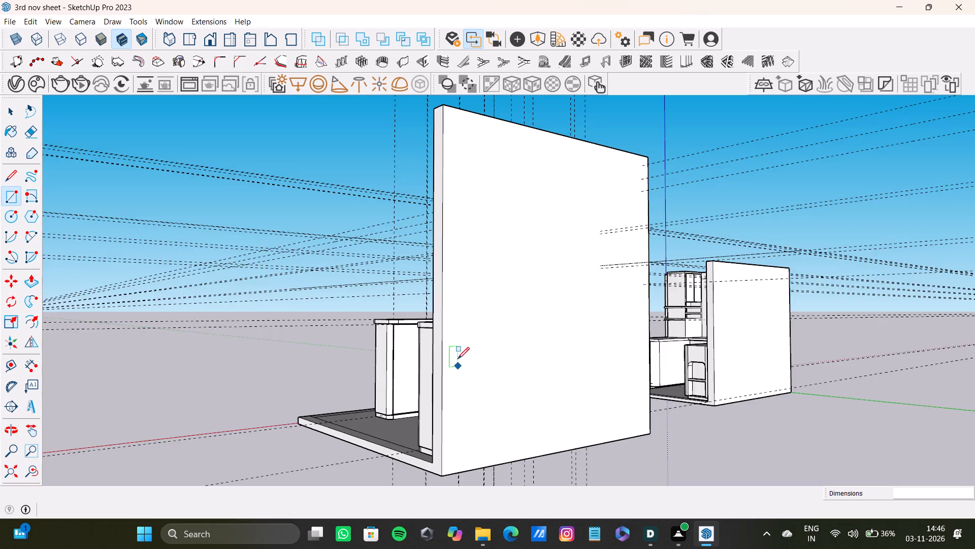
pyautogui.moveTo(458, 357); pyautogui.dragTo(497, 388, button='middle')
pyautogui.scroll(18, 432, 352)
pyautogui.moveTo(444, 328); pyautogui.dragTo(379, 261, button='middle')
pyautogui.scroll(6, 378, 261)
pyautogui.click(362, 261)
pyautogui.scroll(-6, 420, 317)
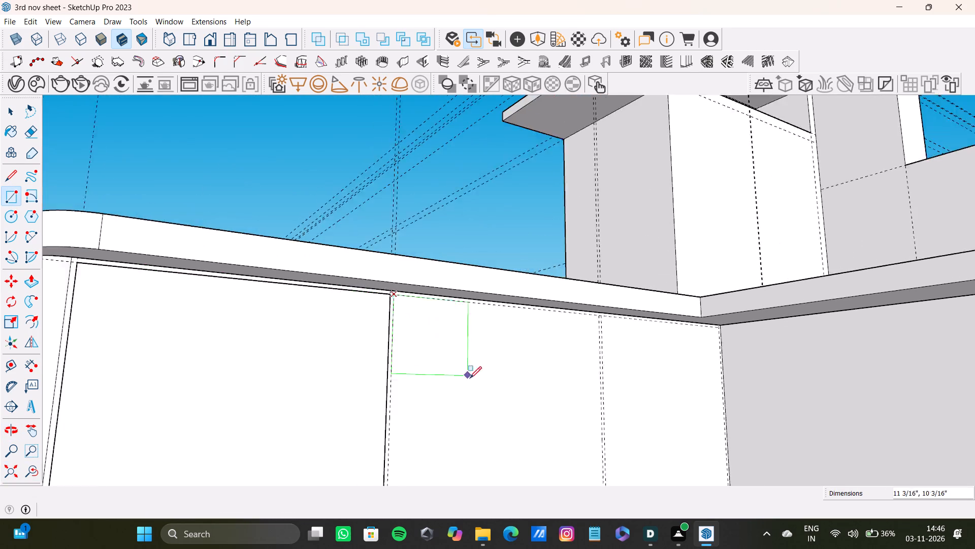
pyautogui.scroll(-2, 470, 378)
pyautogui.keyDown('shift'); pyautogui.moveTo(512, 407); pyautogui.dragTo(448, 222, button='middle'); pyautogui.keyUp('shift')
pyautogui.scroll(-8, 468, 293)
pyautogui.middleClick(491, 317)
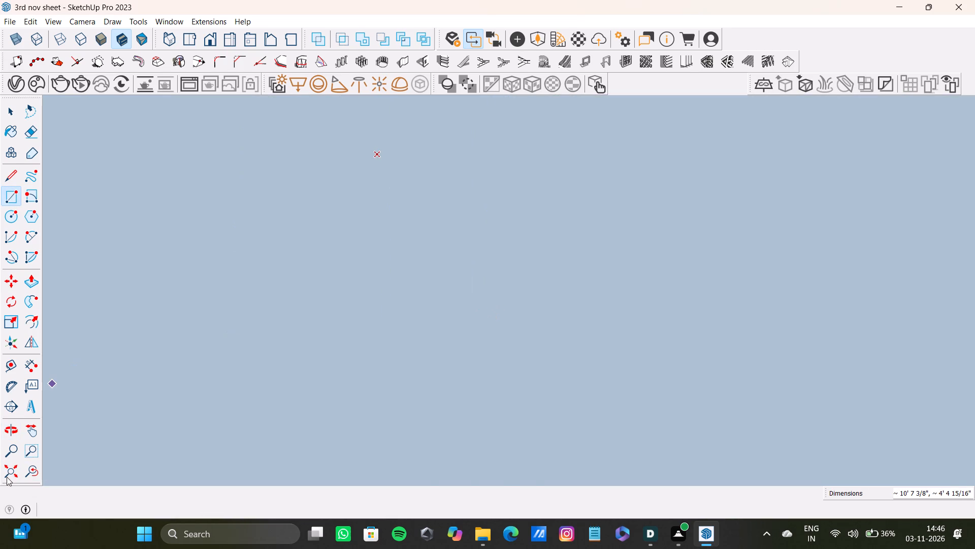
pyautogui.click(8, 474)
pyautogui.moveTo(148, 411); pyautogui.dragTo(253, 451, button='middle')
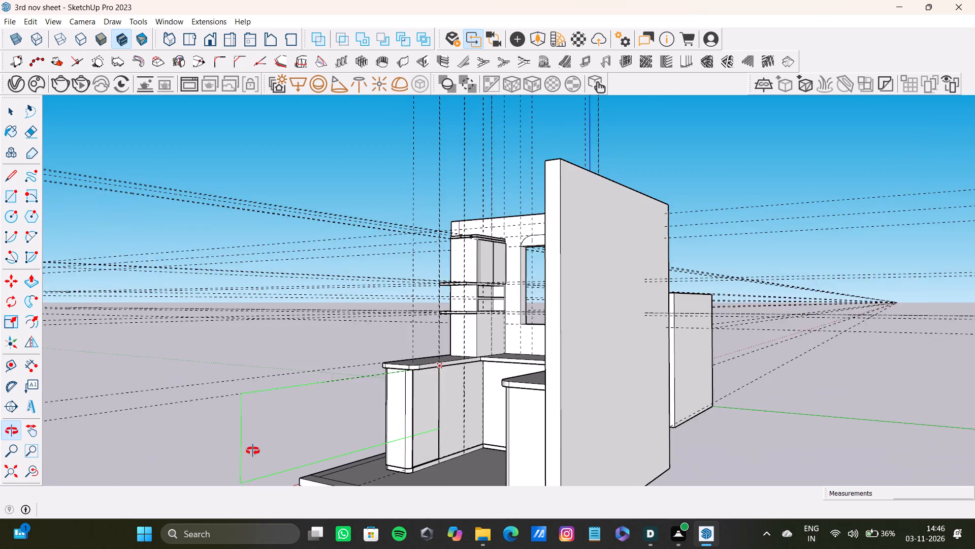
pyautogui.moveTo(253, 451); pyautogui.dragTo(254, 451, button='middle')
pyautogui.scroll(8, 440, 464)
pyautogui.keyDown('shift'); pyautogui.moveTo(440, 407); pyautogui.dragTo(423, 344, button='middle'); pyautogui.keyUp('shift')
pyautogui.scroll(11, 436, 353)
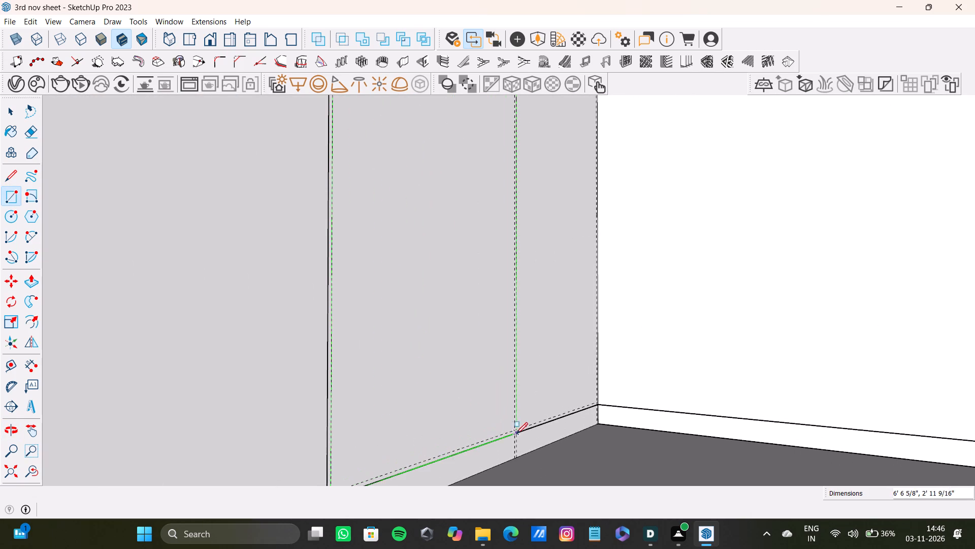
pyautogui.click(515, 430)
# Draw the third cabinet front rectangle, about 2' 5 1/2" by 6' 6 1/8", from the second guide pair to the inner corner guide.
pyautogui.scroll(-8, 482, 407)
pyautogui.keyDown('shift'); pyautogui.moveTo(388, 306); pyautogui.dragTo(379, 412, button='middle'); pyautogui.keyUp('shift')
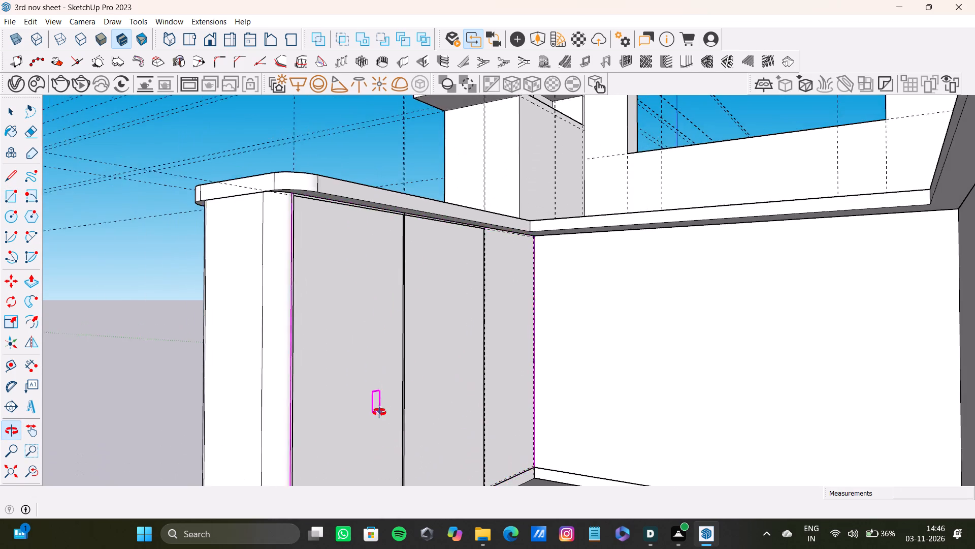
pyautogui.keyDown('shift'); pyautogui.moveTo(379, 412); pyautogui.dragTo(380, 413, button='middle'); pyautogui.keyUp('shift')
pyautogui.scroll(8, 498, 313)
pyautogui.moveTo(475, 218); pyautogui.dragTo(406, 197, button='middle')
pyautogui.scroll(7, 389, 170)
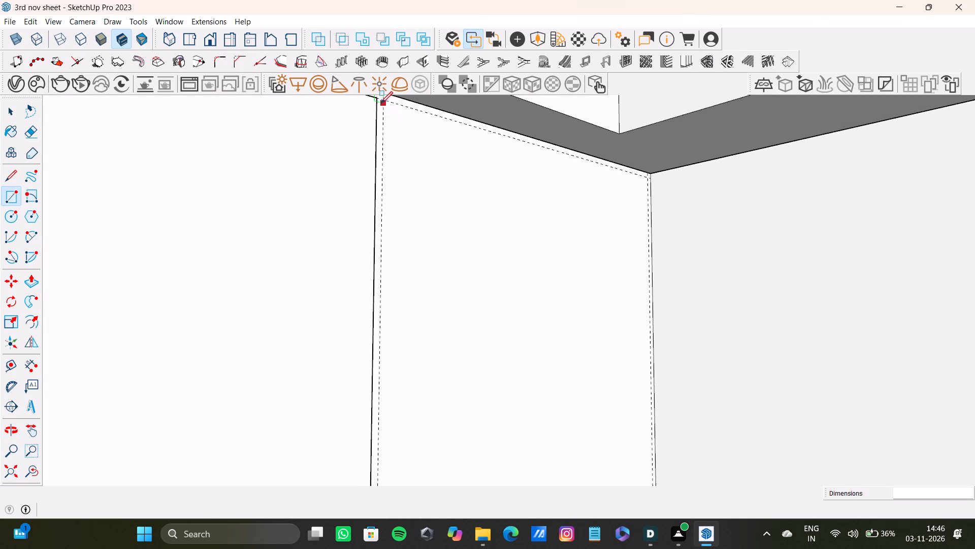
pyautogui.click(383, 101)
pyautogui.scroll(-5, 498, 264)
pyautogui.keyDown('shift'); pyautogui.moveTo(514, 287); pyautogui.dragTo(484, 216, button='middle'); pyautogui.keyUp('shift')
pyautogui.scroll(-7, 482, 241)
pyautogui.keyDown('shift'); pyautogui.moveTo(494, 391); pyautogui.dragTo(494, 384, button='middle'); pyautogui.keyUp('shift')
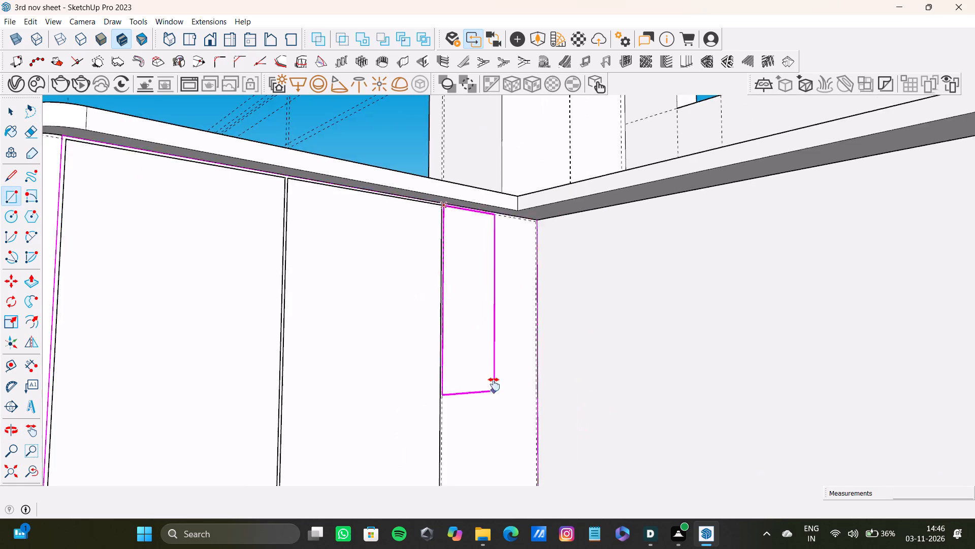
pyautogui.keyDown('shift'); pyautogui.moveTo(494, 384); pyautogui.dragTo(478, 233, button='middle'); pyautogui.keyUp('shift')
pyautogui.scroll(-2, 503, 299)
pyautogui.scroll(2, 508, 334)
pyautogui.click(23, 476)
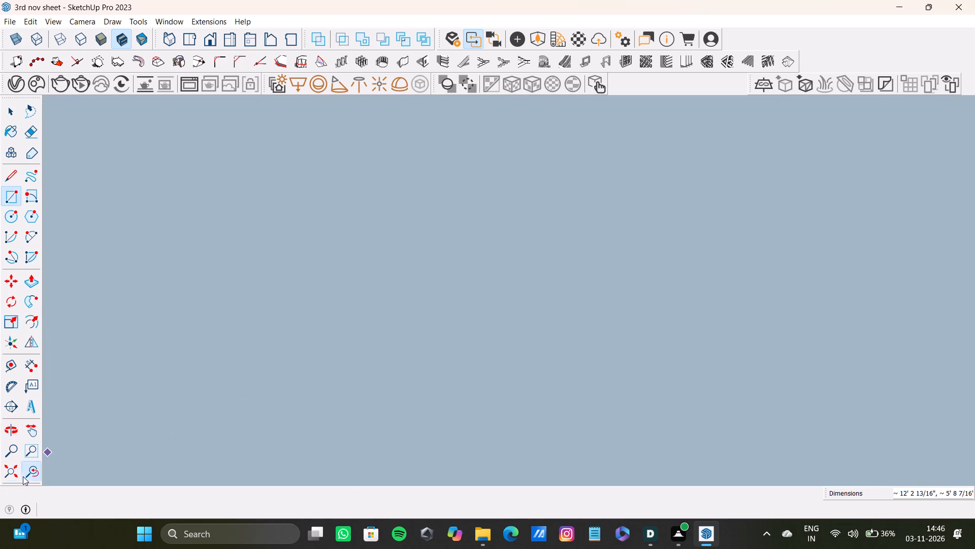
pyautogui.scroll(10, 518, 354)
pyautogui.click(521, 406)
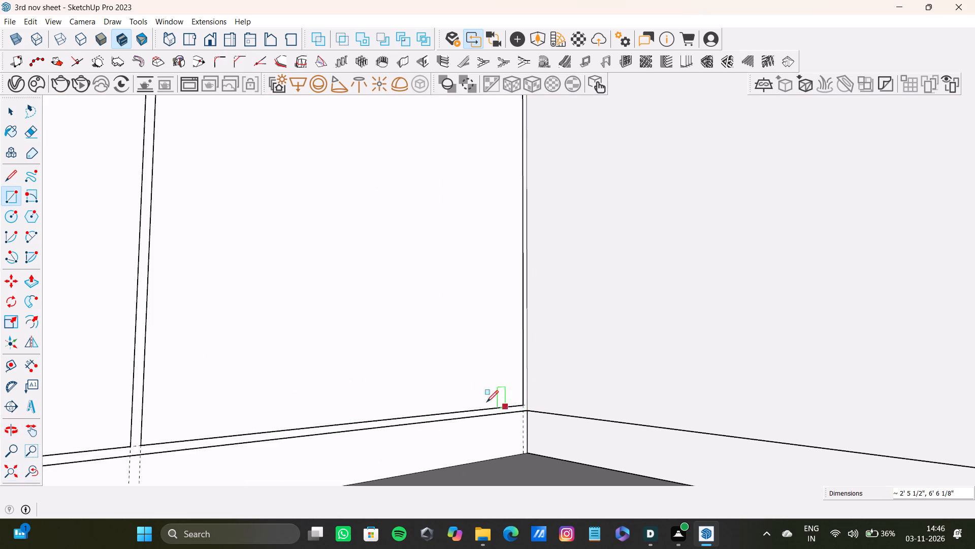
# Offset a vertical guide 1" from the inner corner edge onto the adjoining front face of the counter base.
pyautogui.scroll(-8, 354, 352)
pyautogui.keyDown('shift'); pyautogui.moveTo(282, 345); pyautogui.dragTo(257, 402, button='middle'); pyautogui.keyUp('shift')
pyautogui.scroll(12, 494, 389)
pyautogui.press('t')
pyautogui.scroll(4, 396, 378)
pyautogui.click(341, 383)
pyautogui.press('space')
pyautogui.press('t')
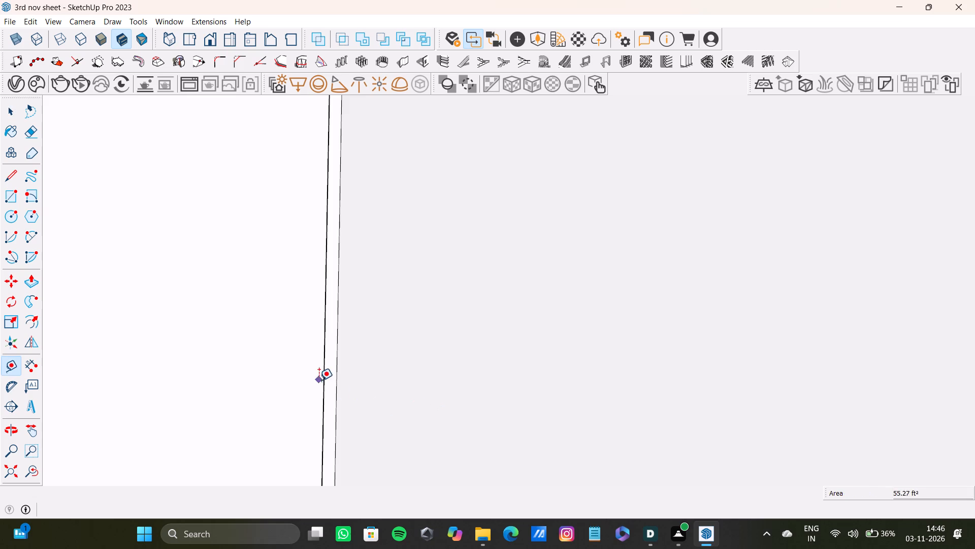
pyautogui.click(336, 386)
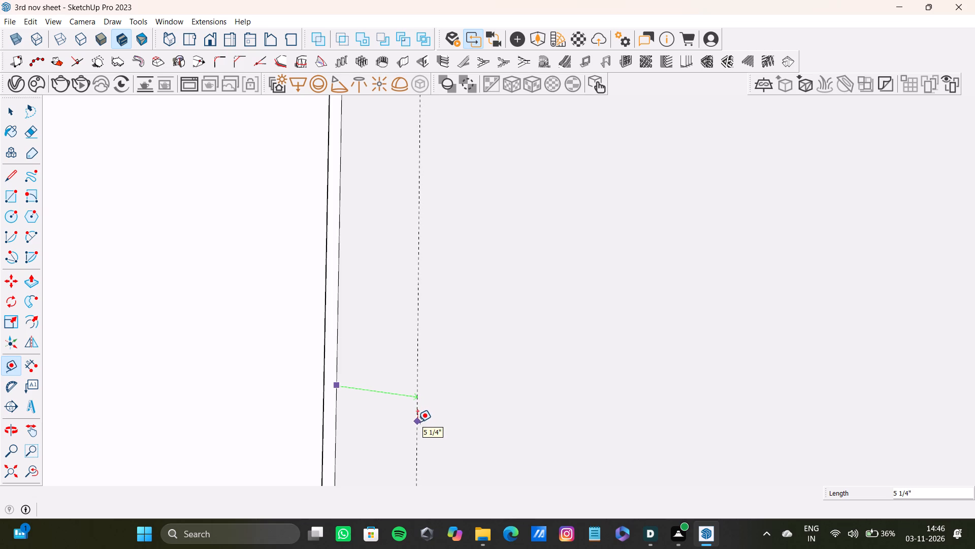
pyautogui.press('1')
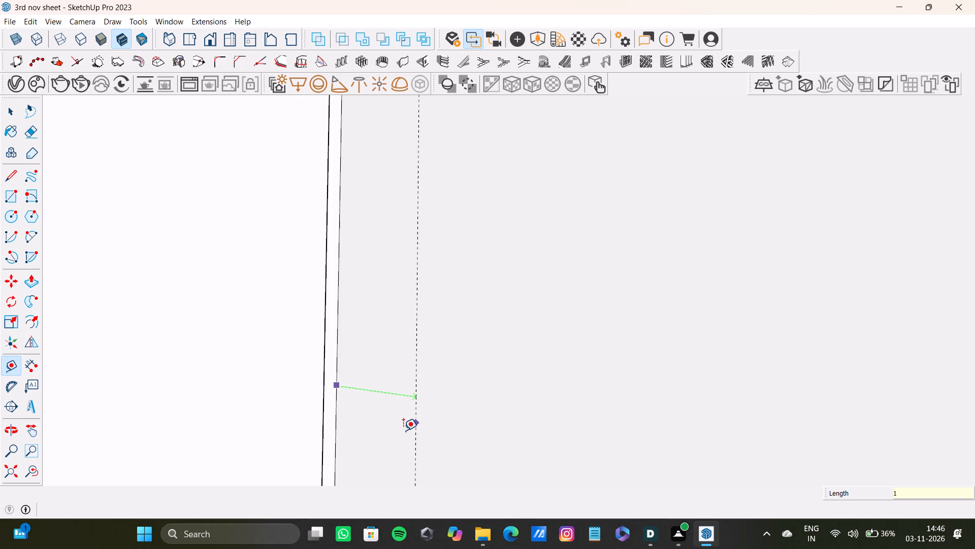
pyautogui.press("'")
pyautogui.press('BackSpace')
pyautogui.hotkey('shift', '"')
pyautogui.press('Return')
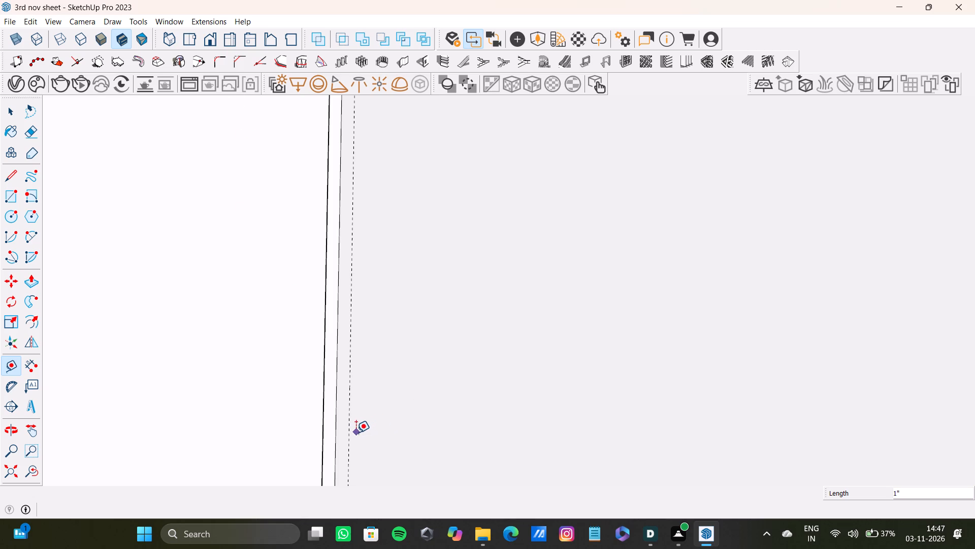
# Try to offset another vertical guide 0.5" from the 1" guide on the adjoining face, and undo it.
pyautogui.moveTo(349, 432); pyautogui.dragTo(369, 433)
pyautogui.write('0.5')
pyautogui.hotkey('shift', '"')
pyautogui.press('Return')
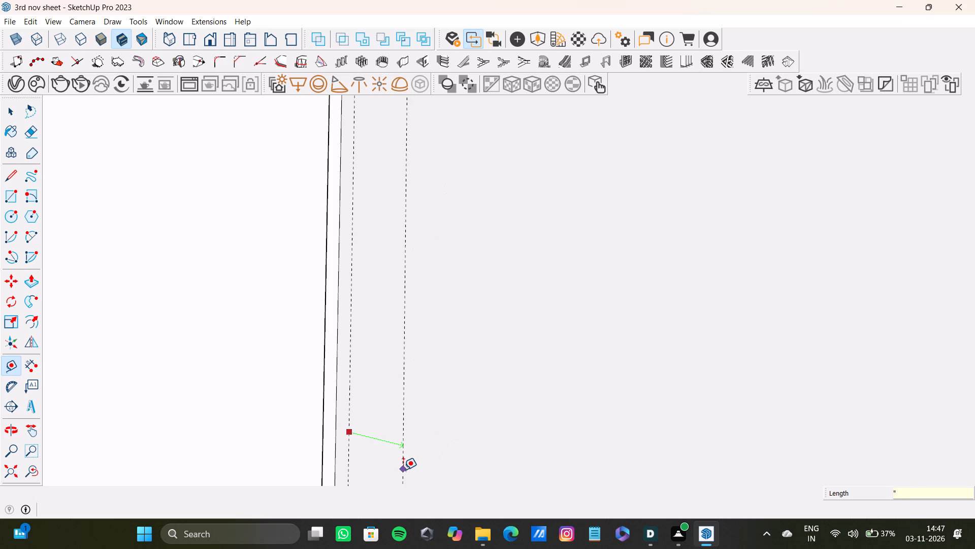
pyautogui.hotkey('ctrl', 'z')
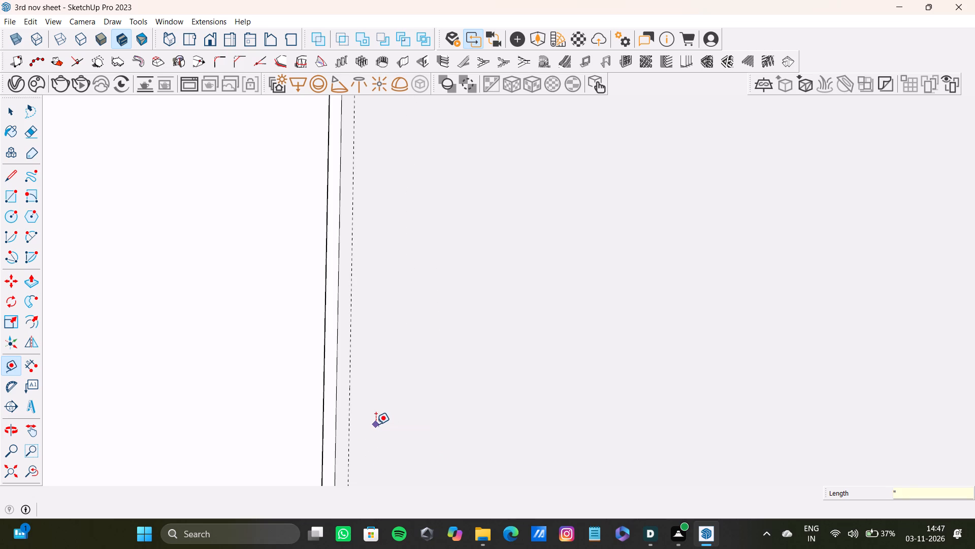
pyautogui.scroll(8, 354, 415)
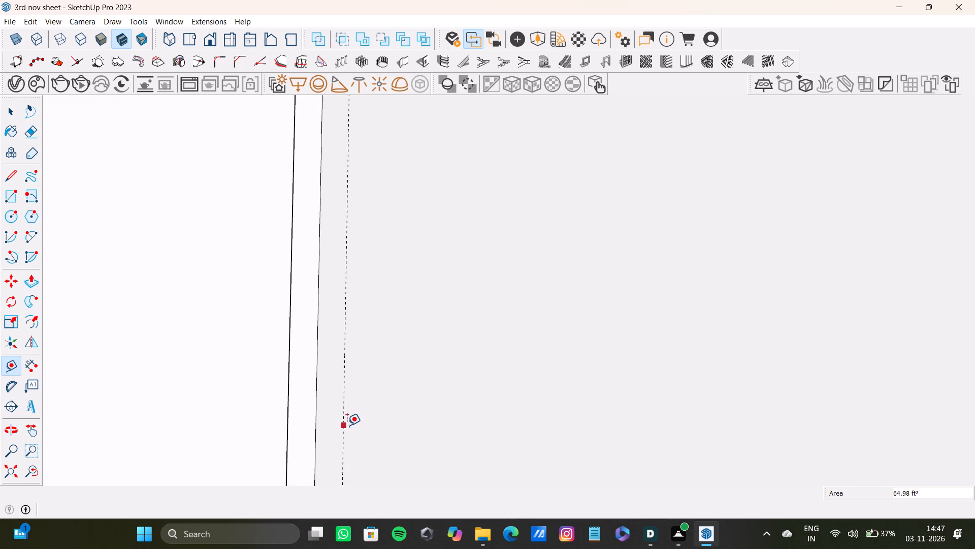
# Offset a vertical guide 0.5" from the 1" corner guide on the rear counter base's front face.
pyautogui.click(346, 428)
pyautogui.press('0')
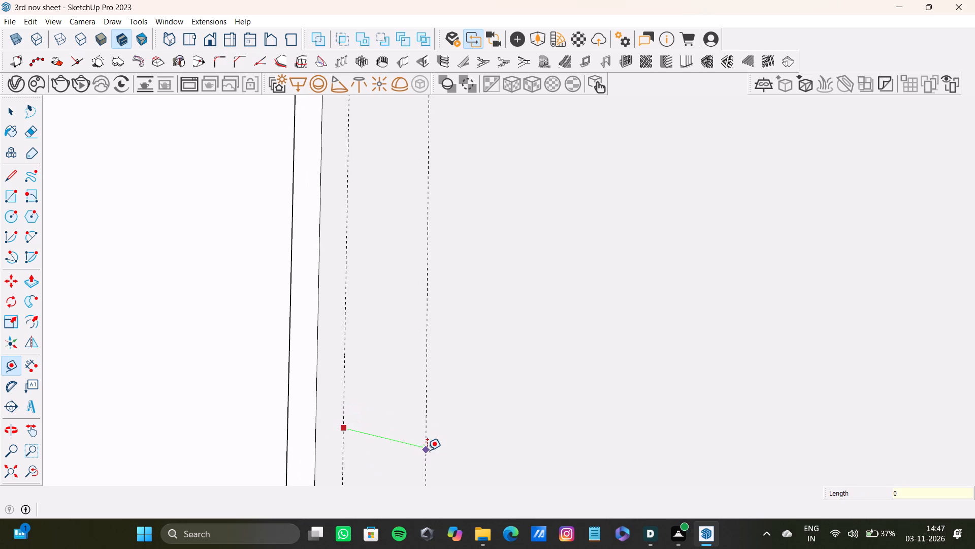
pyautogui.write('.5')
pyautogui.hotkey('shift', '"')
pyautogui.press('Return')
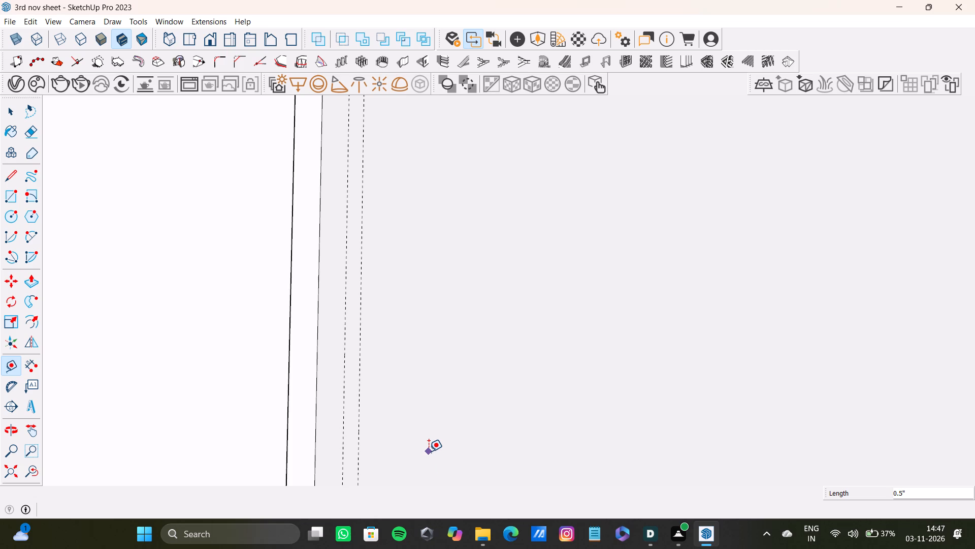
# Place a vertical guide on the rear counter base's front face, about 3' 2" from the inner corner guide pair.
pyautogui.click(362, 397)
pyautogui.scroll(-13, 497, 385)
pyautogui.keyDown('shift'); pyautogui.moveTo(563, 351); pyautogui.dragTo(483, 334, button='middle'); pyautogui.keyUp('shift')
pyautogui.scroll(-7, 483, 330)
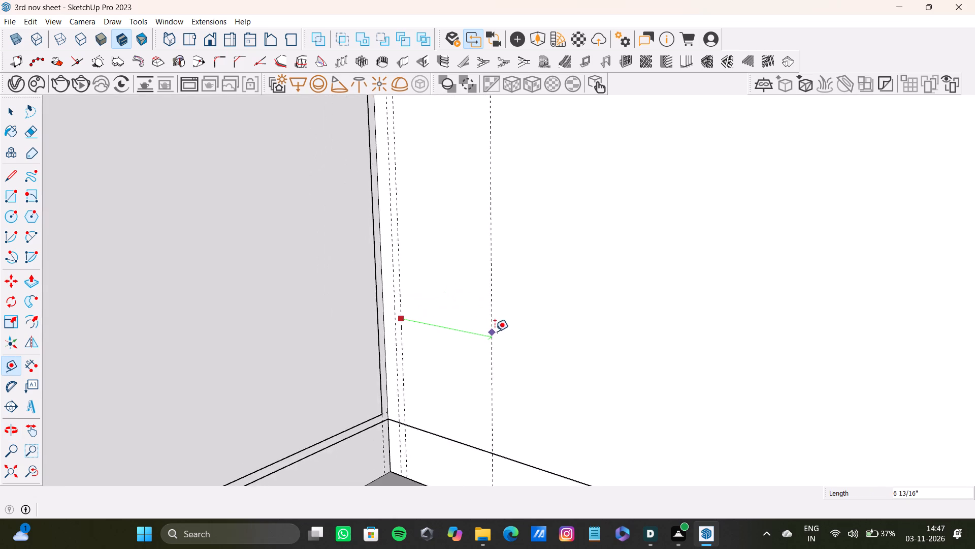
pyautogui.scroll(-6, 495, 331)
pyautogui.keyDown('shift'); pyautogui.moveTo(528, 325); pyautogui.dragTo(514, 431, button='middle'); pyautogui.keyUp('shift')
pyautogui.scroll(-12, 517, 407)
pyautogui.keyDown('shift'); pyautogui.moveTo(526, 375); pyautogui.dragTo(517, 380, button='middle'); pyautogui.keyUp('shift')
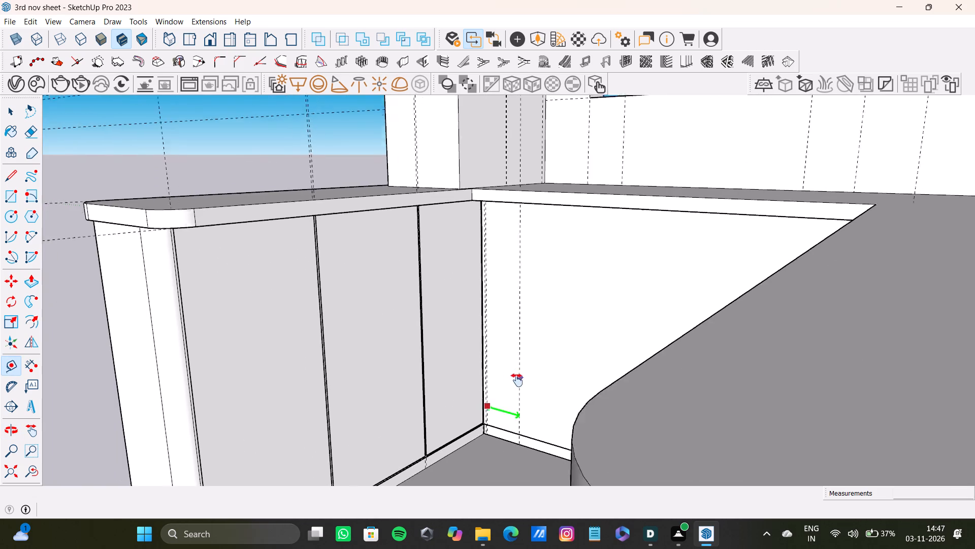
pyautogui.keyDown('shift'); pyautogui.moveTo(517, 380); pyautogui.dragTo(469, 340, button='middle'); pyautogui.keyUp('shift')
pyautogui.scroll(4, 487, 324)
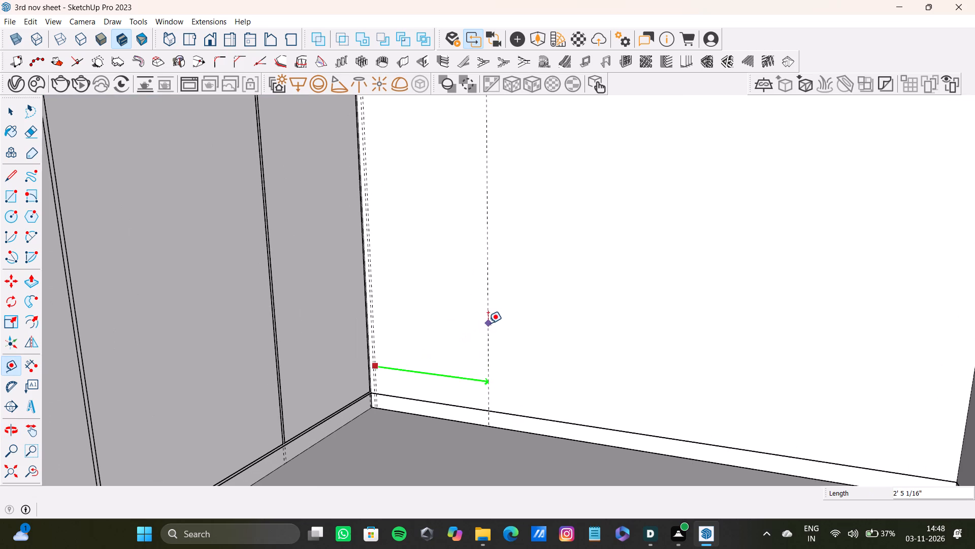
pyautogui.keyDown('shift'); pyautogui.scroll(-8, 488, 321); pyautogui.keyUp('shift')
pyautogui.keyDown('shift'); pyautogui.moveTo(484, 320); pyautogui.dragTo(466, 301, button='middle'); pyautogui.keyUp('shift')
pyautogui.scroll(3, 465, 301)
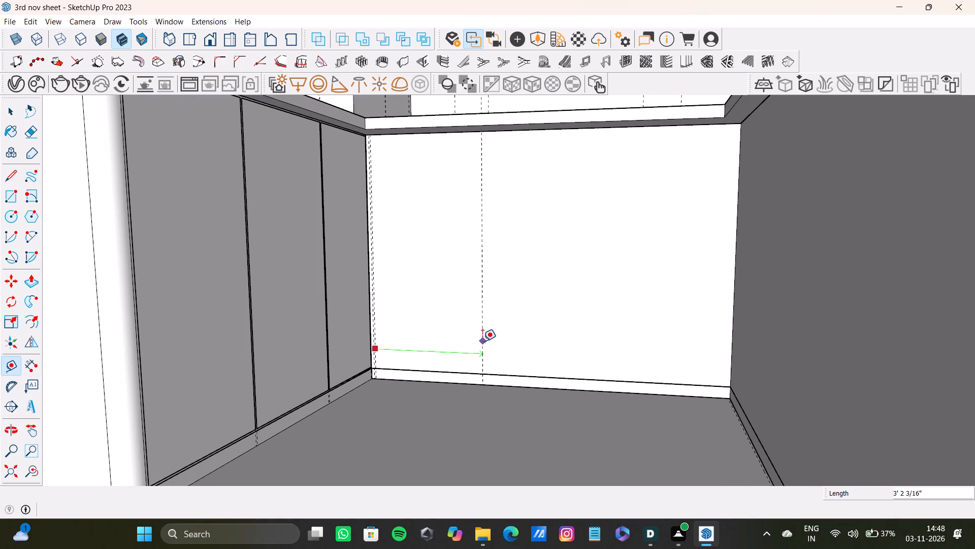
pyautogui.click(480, 342)
# Offset a second vertical guide 0.5" beyond the first cabinet division guide on the rear counter base.
pyautogui.click(478, 344)
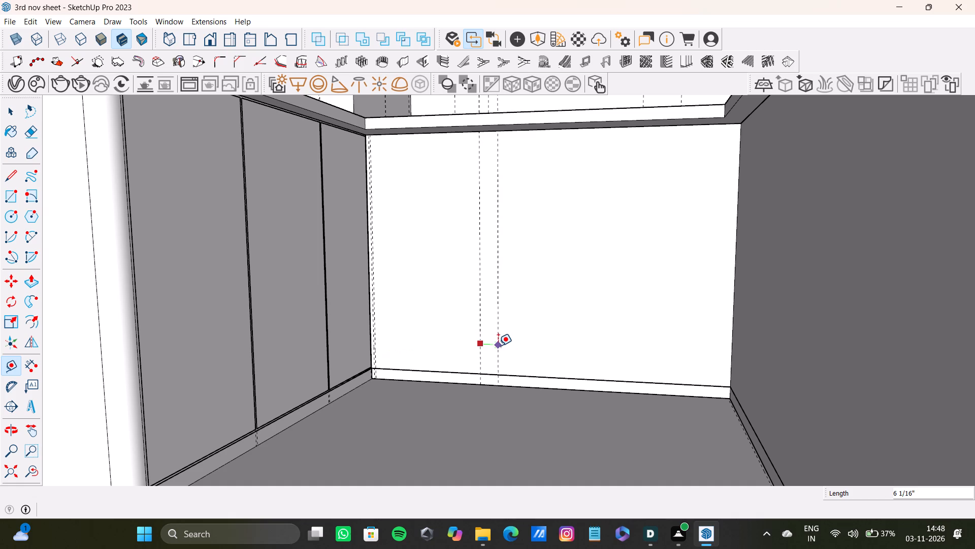
pyautogui.write('0.5')
pyautogui.hotkey('shift', '"')
pyautogui.press('Return')
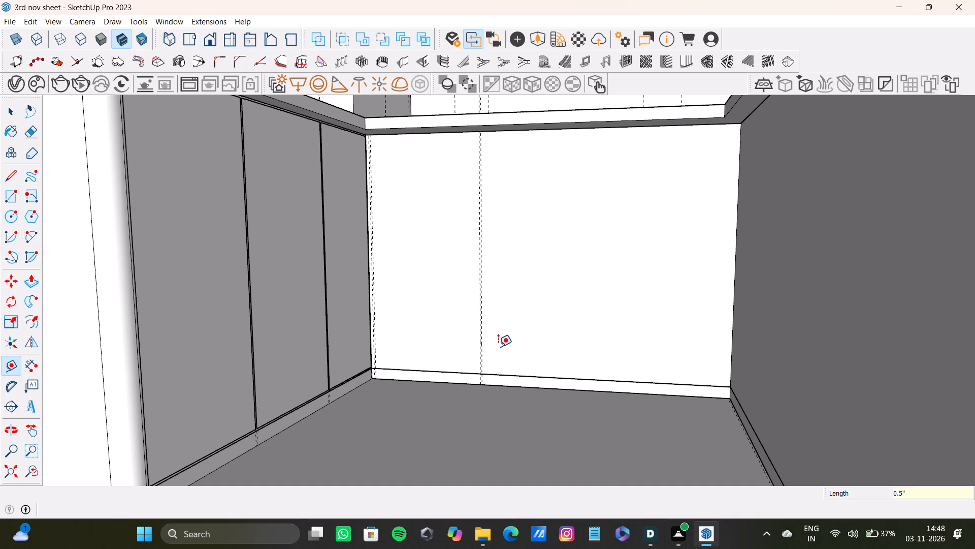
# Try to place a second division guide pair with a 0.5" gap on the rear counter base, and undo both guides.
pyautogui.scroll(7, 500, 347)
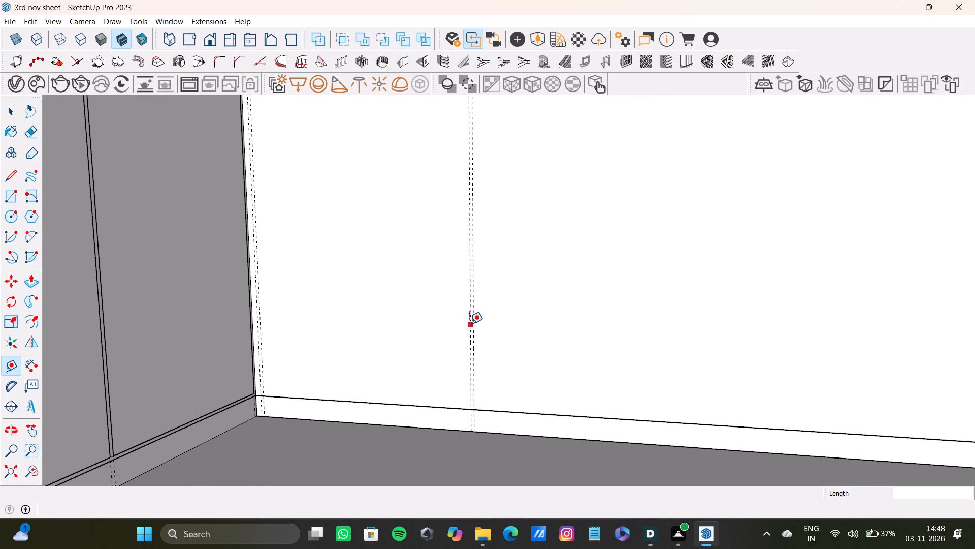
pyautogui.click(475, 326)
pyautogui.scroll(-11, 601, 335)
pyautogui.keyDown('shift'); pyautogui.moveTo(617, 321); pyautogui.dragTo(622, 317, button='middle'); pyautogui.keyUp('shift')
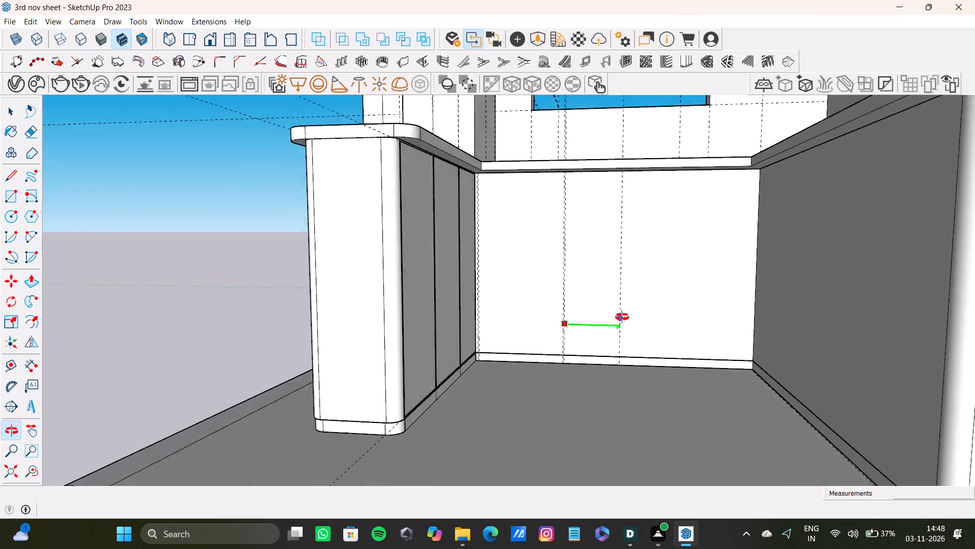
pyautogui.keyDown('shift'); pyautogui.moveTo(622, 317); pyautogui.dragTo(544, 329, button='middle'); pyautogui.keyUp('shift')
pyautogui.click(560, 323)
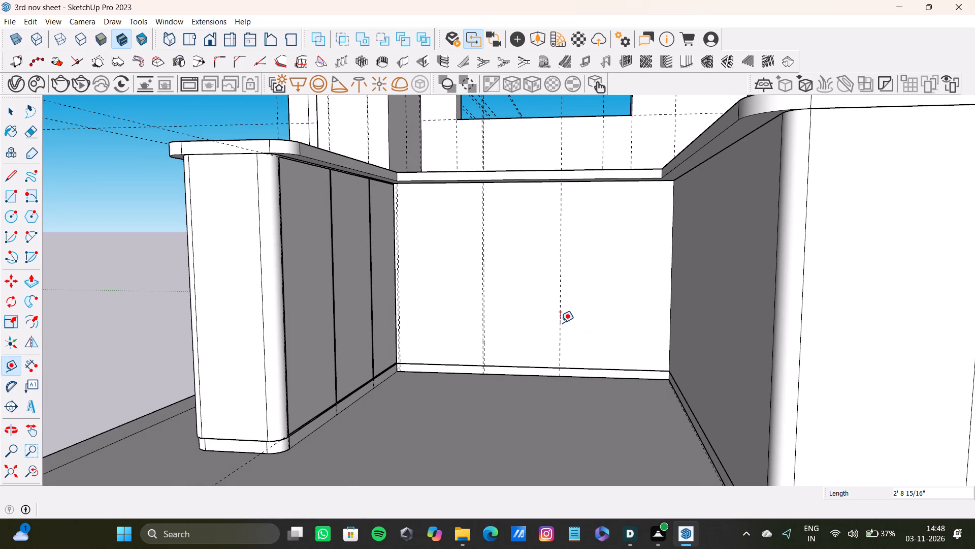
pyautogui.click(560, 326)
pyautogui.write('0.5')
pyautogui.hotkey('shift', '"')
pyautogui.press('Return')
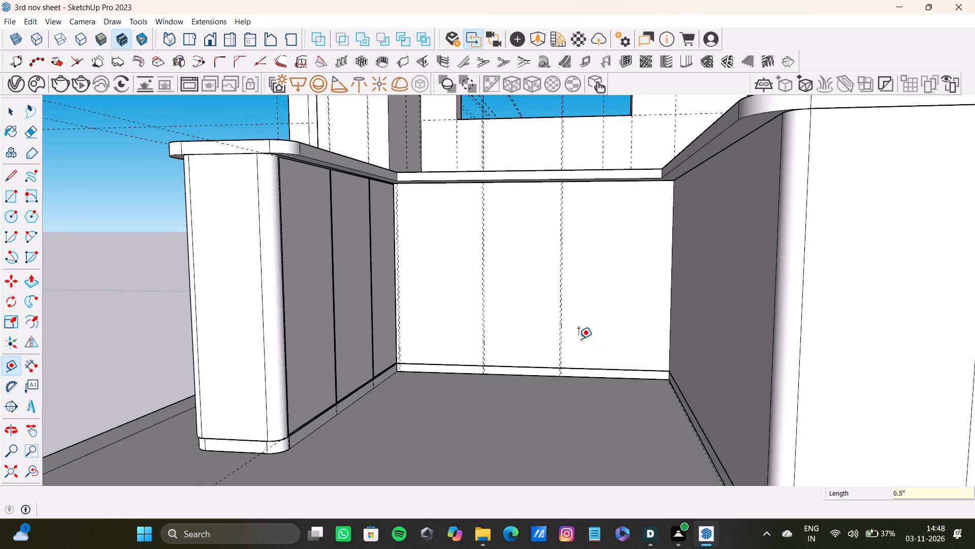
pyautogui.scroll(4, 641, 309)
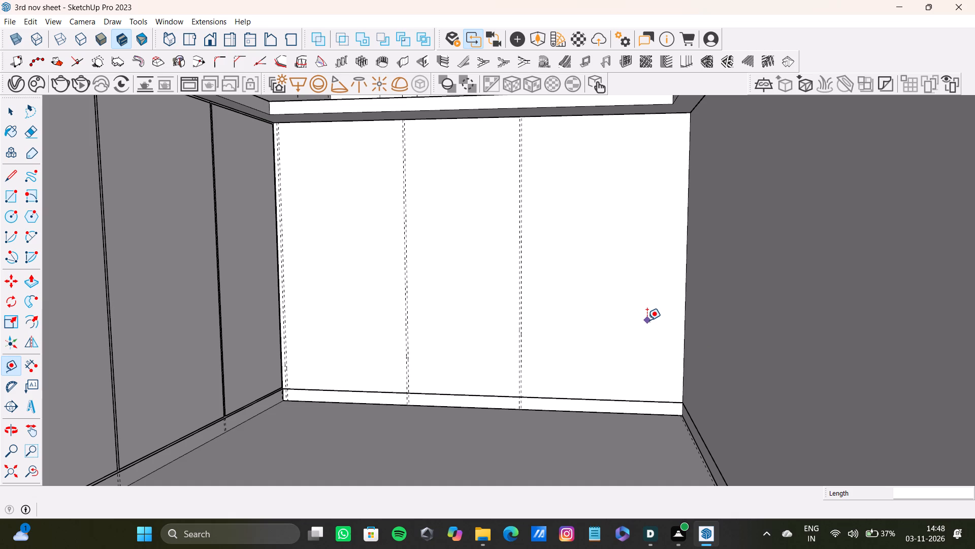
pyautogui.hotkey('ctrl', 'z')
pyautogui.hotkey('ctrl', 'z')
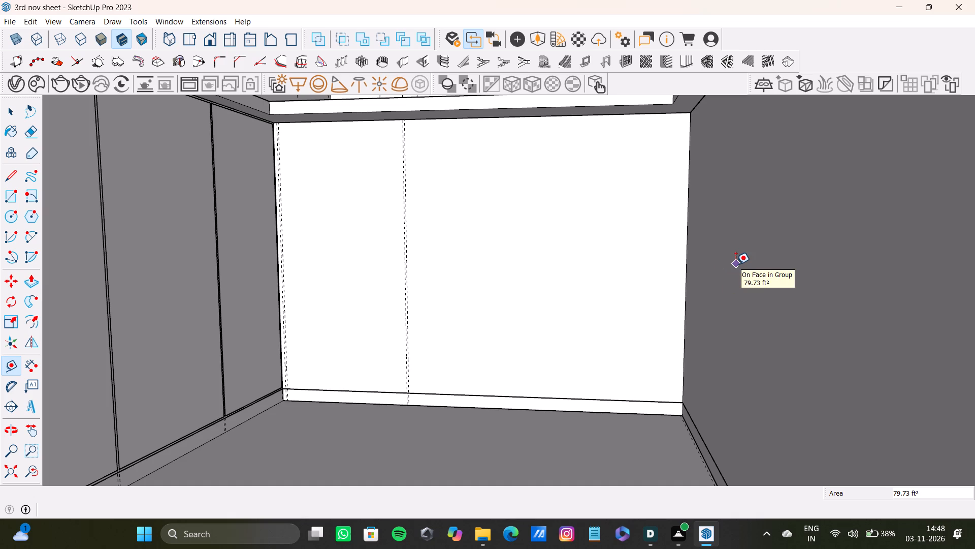
# Place a vertical guide for the second cabinet division on the rear counter base, measured from the first division pair.
pyautogui.scroll(6, 444, 252)
pyautogui.click(387, 300)
pyautogui.press('space')
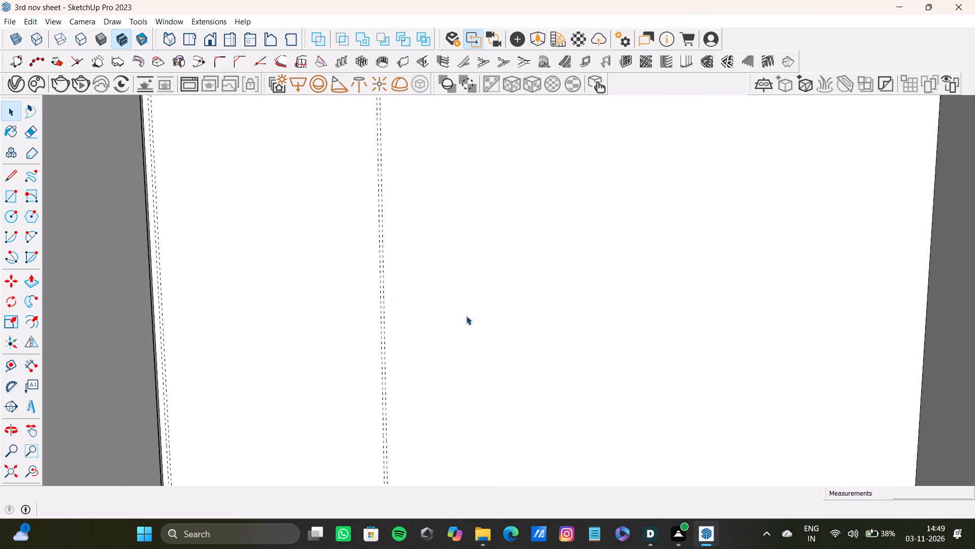
pyautogui.press('t')
pyautogui.click(385, 333)
pyautogui.scroll(-9, 618, 261)
pyautogui.moveTo(613, 263); pyautogui.dragTo(573, 264, button='middle')
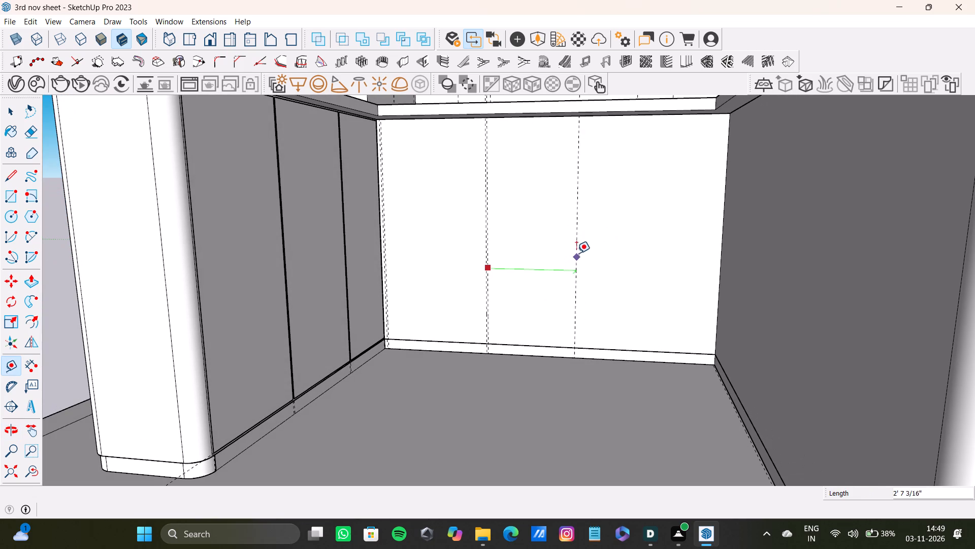
pyautogui.click(590, 252)
# Offset a vertical guide 0.5" beyond the second cabinet division guide on the rear counter base.
pyautogui.click(590, 252)
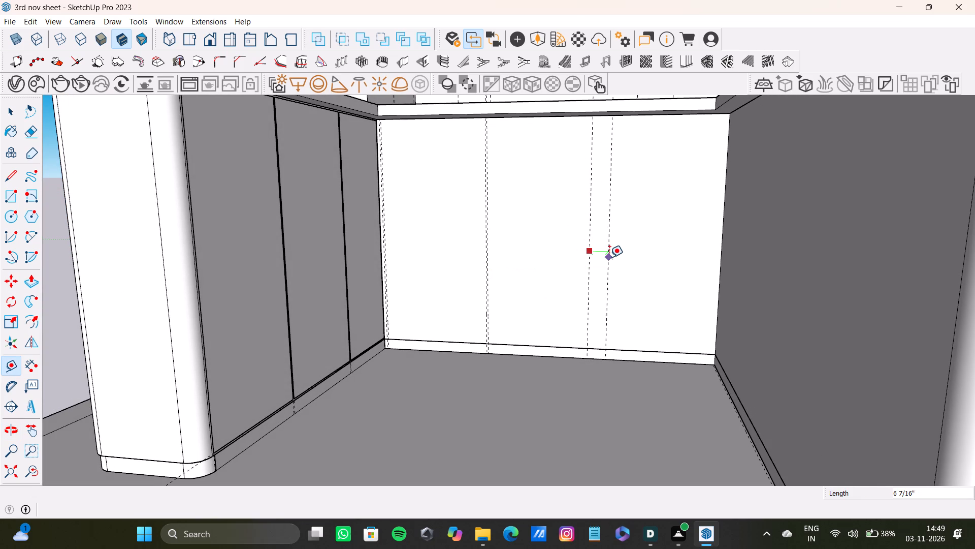
pyautogui.press('0')
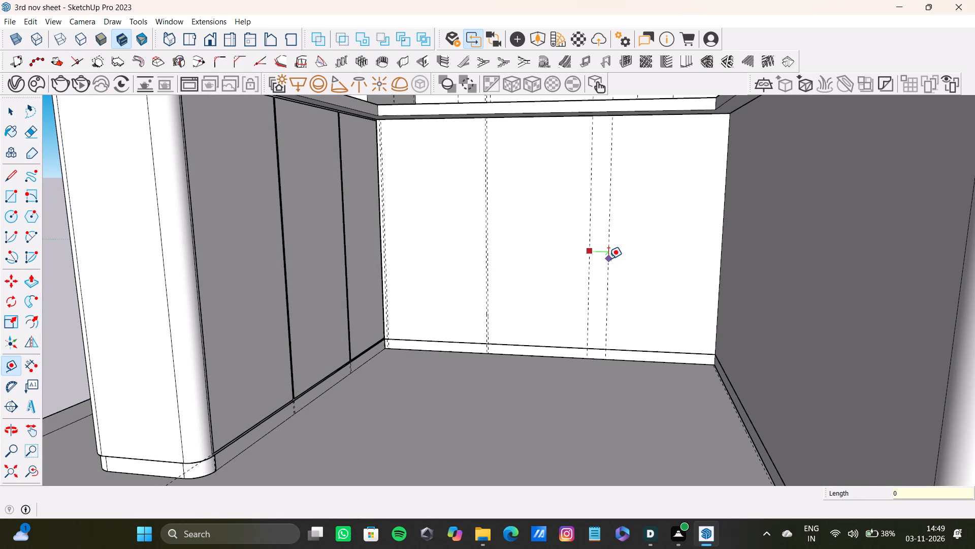
pyautogui.write('.5"')
pyautogui.press('Return')
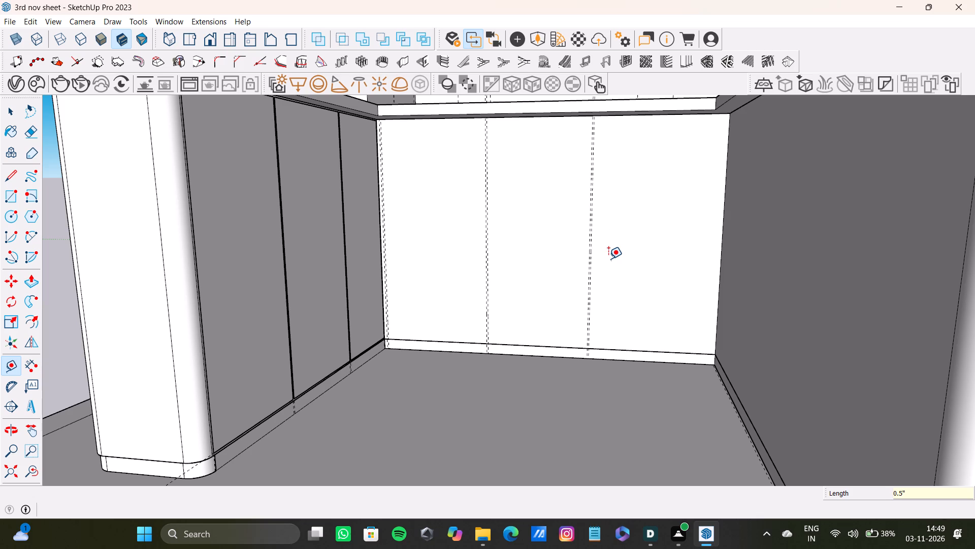
# Offset a vertical guide 1" from the opposite inner corner edge onto the rear counter base's front face.
pyautogui.scroll(-3, 686, 194)
pyautogui.moveTo(637, 185); pyautogui.dragTo(638, 198, button='middle')
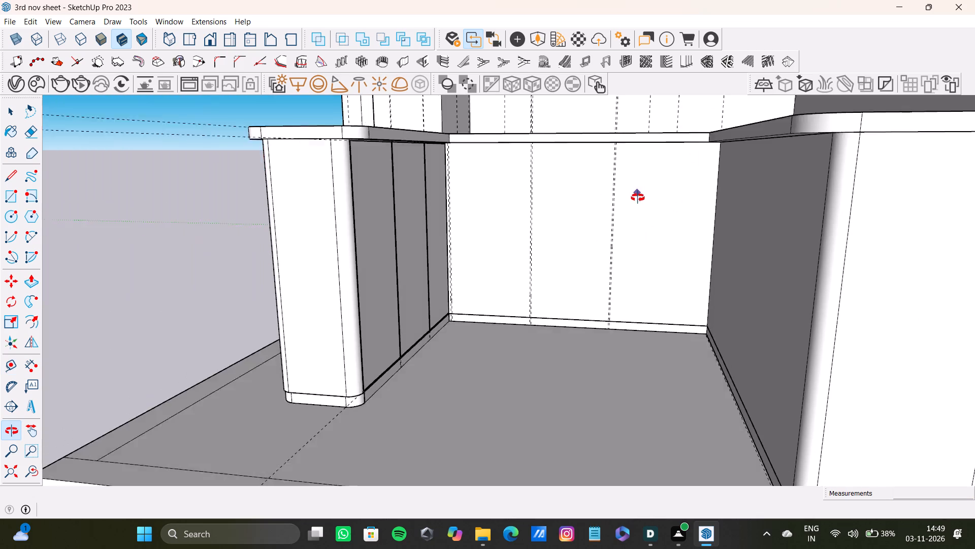
pyautogui.moveTo(638, 198); pyautogui.dragTo(584, 211, button='middle')
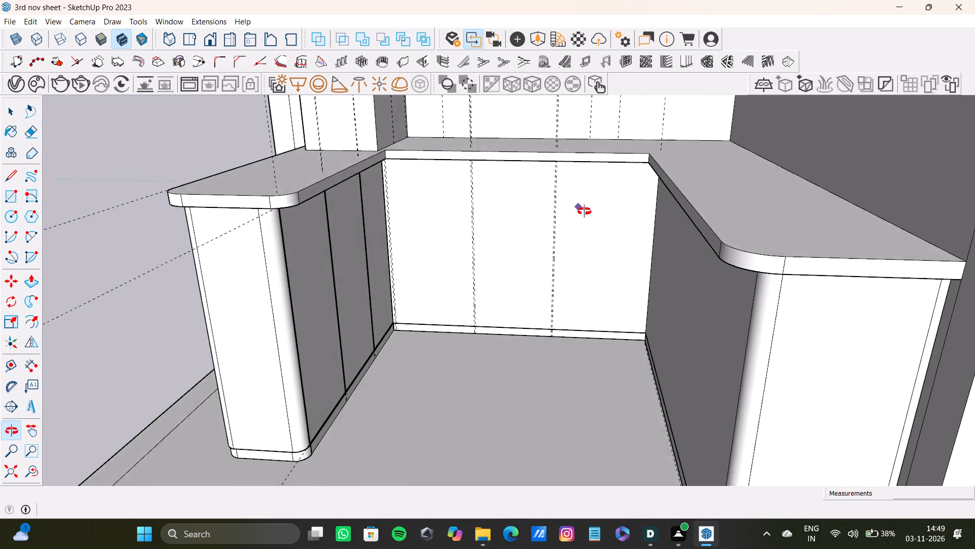
pyautogui.moveTo(584, 211); pyautogui.dragTo(587, 204, button='middle')
pyautogui.scroll(7, 582, 209)
pyautogui.moveTo(706, 254); pyautogui.dragTo(700, 254)
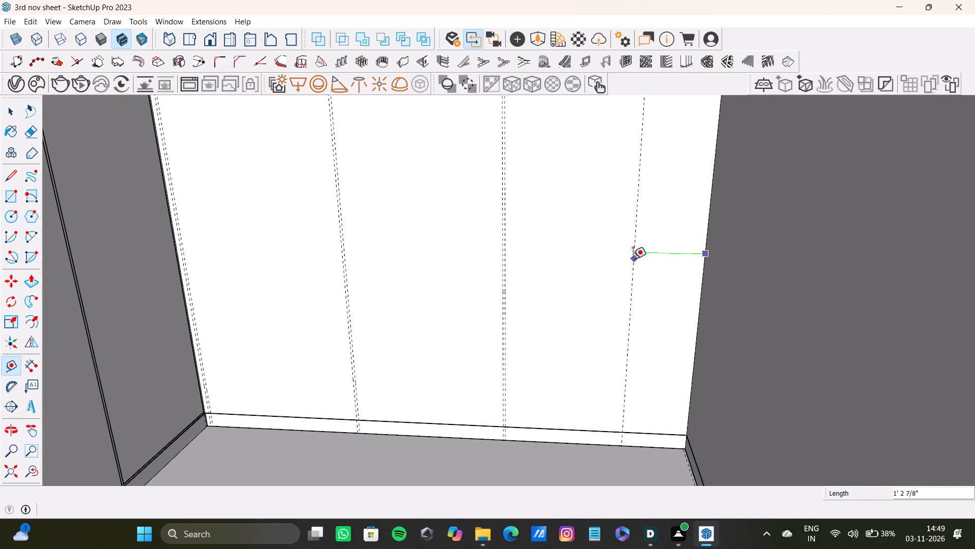
pyautogui.press('1')
pyautogui.hotkey('shift', '"')
pyautogui.press('Return')
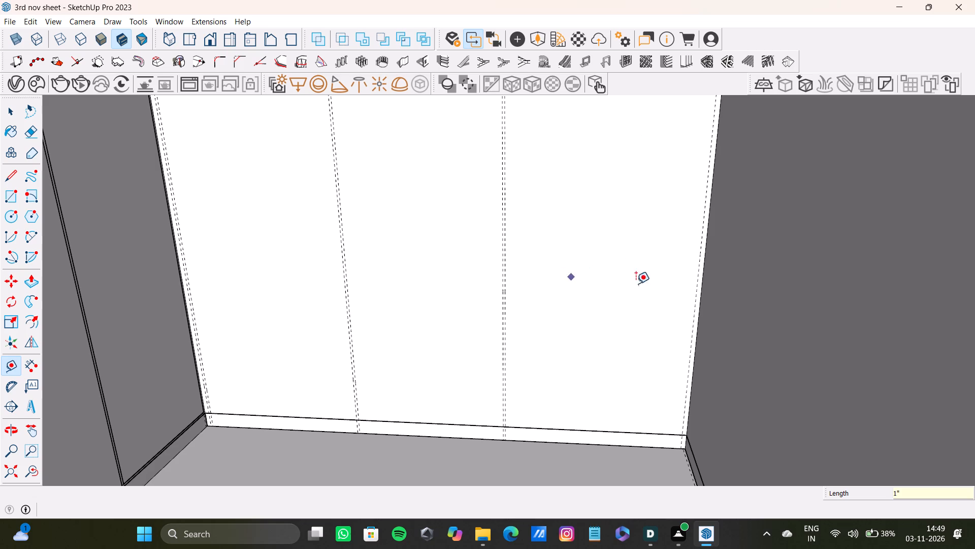
# Offset another vertical guide 0.5" inward from the 1" guide at the rear counter base's opposite corner.
pyautogui.click(697, 291)
pyautogui.write('0.5')
pyautogui.hotkey('shift', '"')
pyautogui.press('Return')
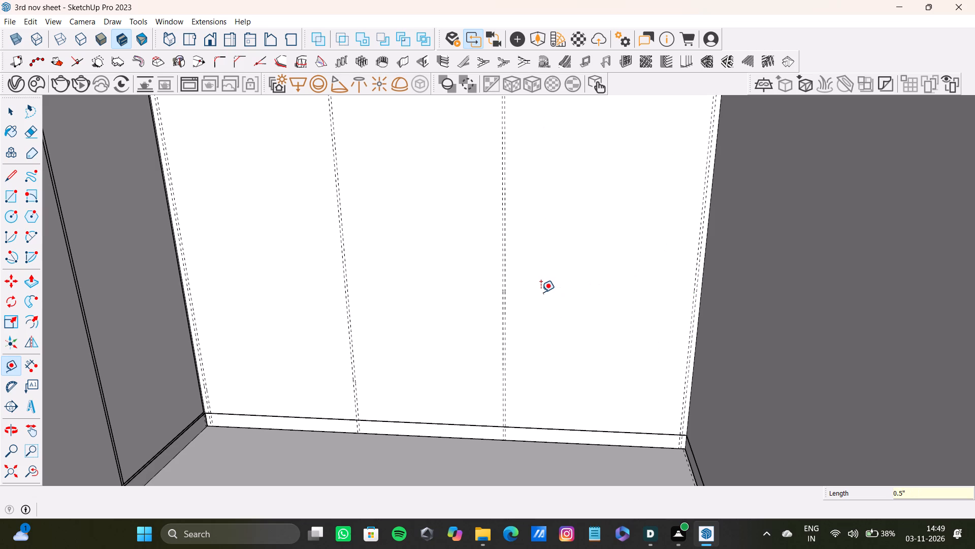
# Offset a vertical guide 1" from that same inner corner edge onto the front face of the undivided side counter base.
pyautogui.scroll(-9, 473, 260)
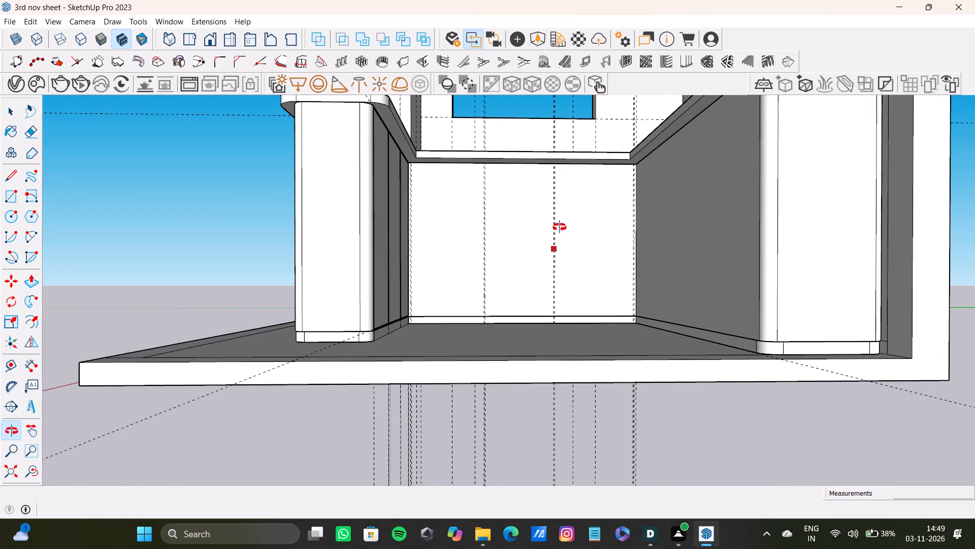
pyautogui.scroll(2, 497, 292)
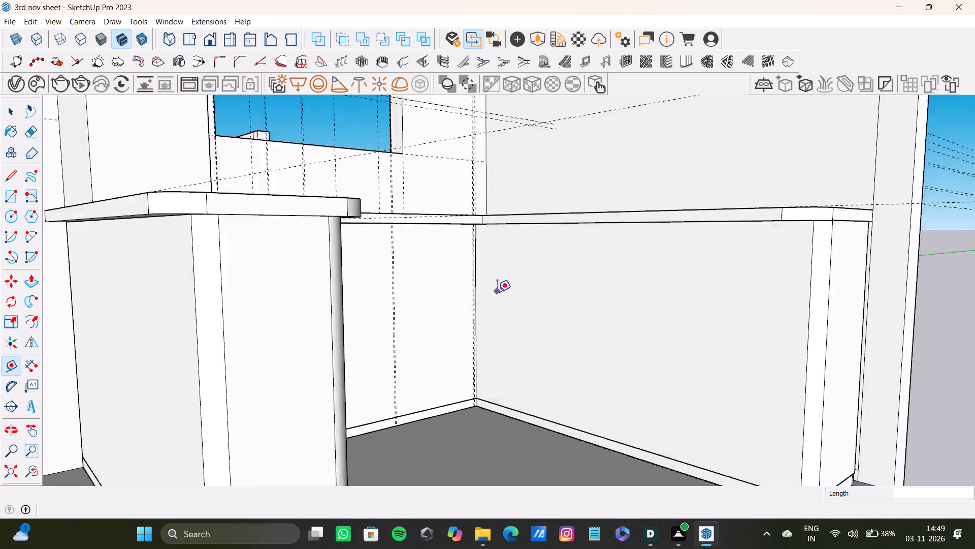
pyautogui.scroll(11, 497, 292)
pyautogui.click(463, 288)
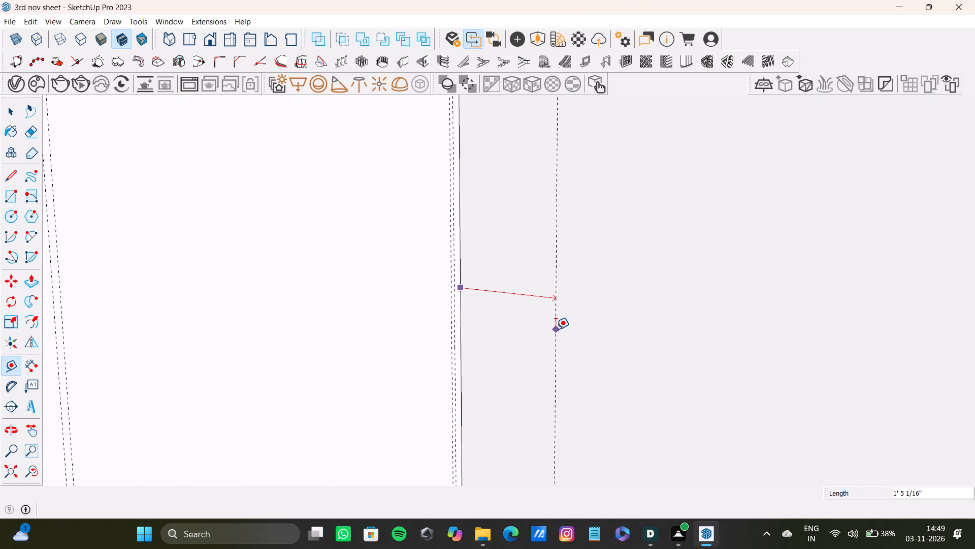
pyautogui.write('1"')
pyautogui.press('Return')
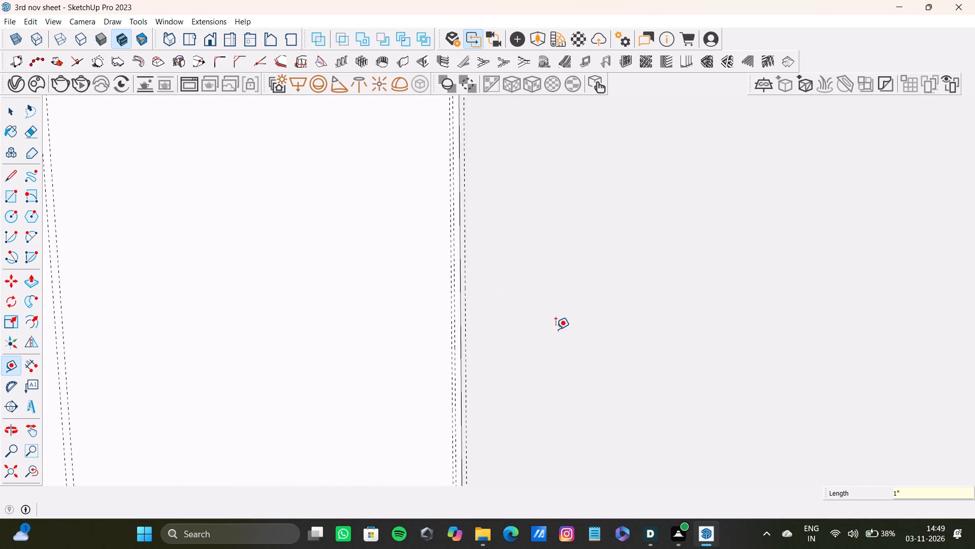
# Offset another vertical guide 0.5" from the 1" corner guide on the undivided side counter base.
pyautogui.click(468, 324)
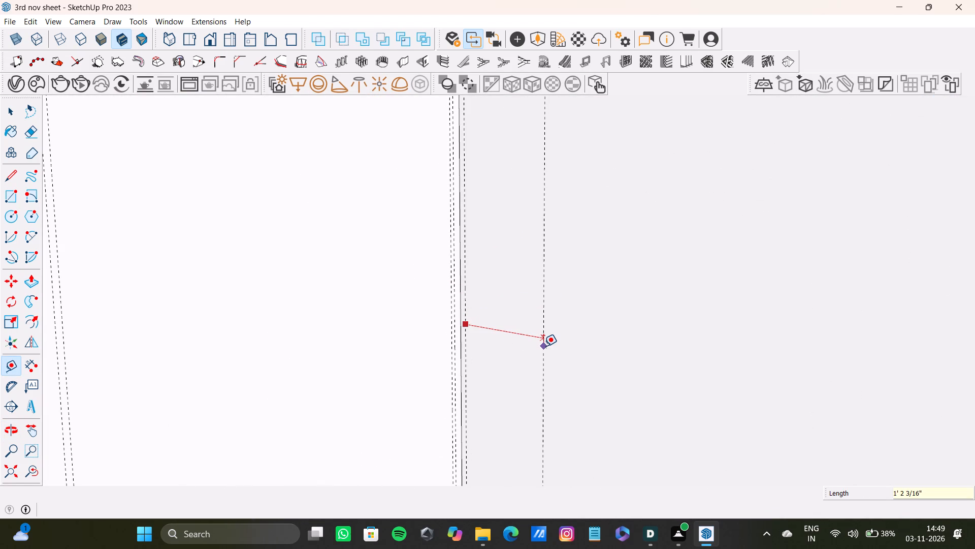
pyautogui.write('0.5"')
pyautogui.press('Return')
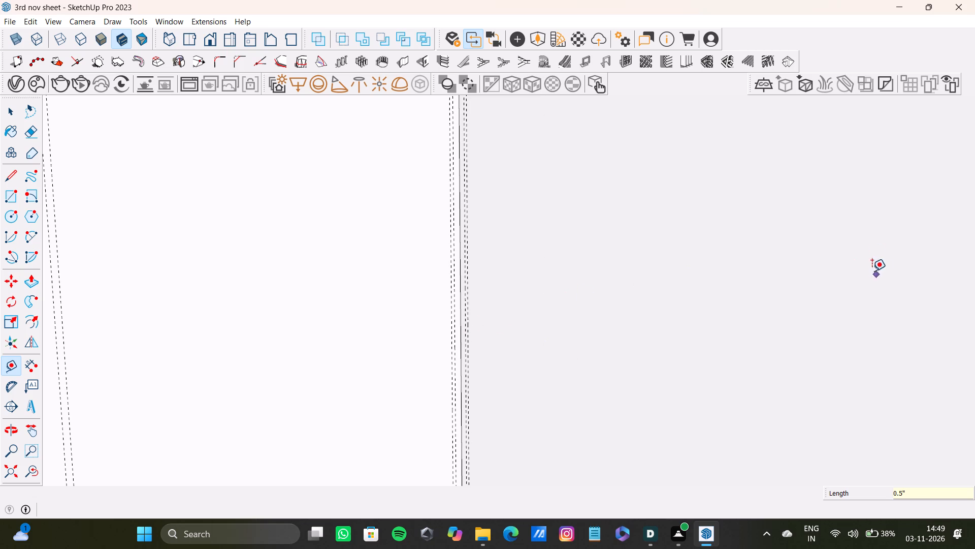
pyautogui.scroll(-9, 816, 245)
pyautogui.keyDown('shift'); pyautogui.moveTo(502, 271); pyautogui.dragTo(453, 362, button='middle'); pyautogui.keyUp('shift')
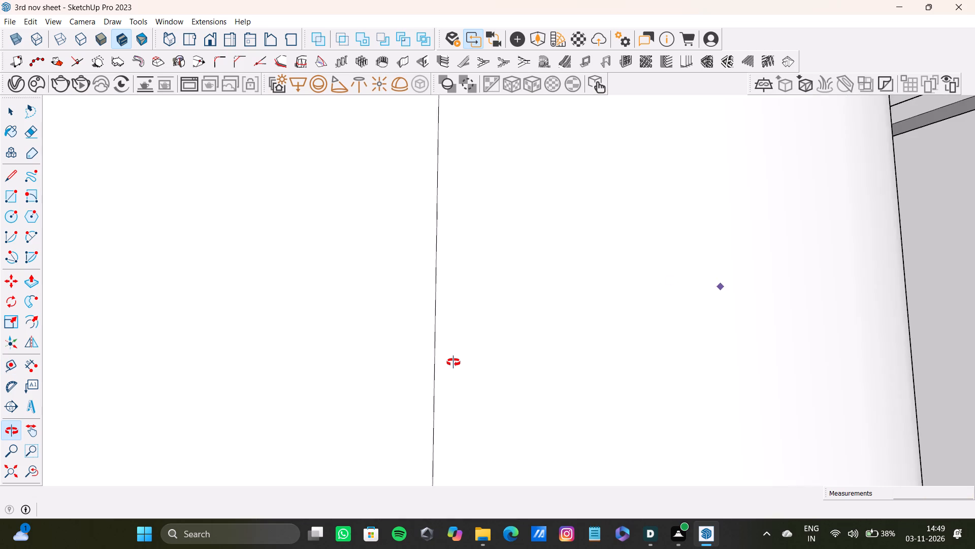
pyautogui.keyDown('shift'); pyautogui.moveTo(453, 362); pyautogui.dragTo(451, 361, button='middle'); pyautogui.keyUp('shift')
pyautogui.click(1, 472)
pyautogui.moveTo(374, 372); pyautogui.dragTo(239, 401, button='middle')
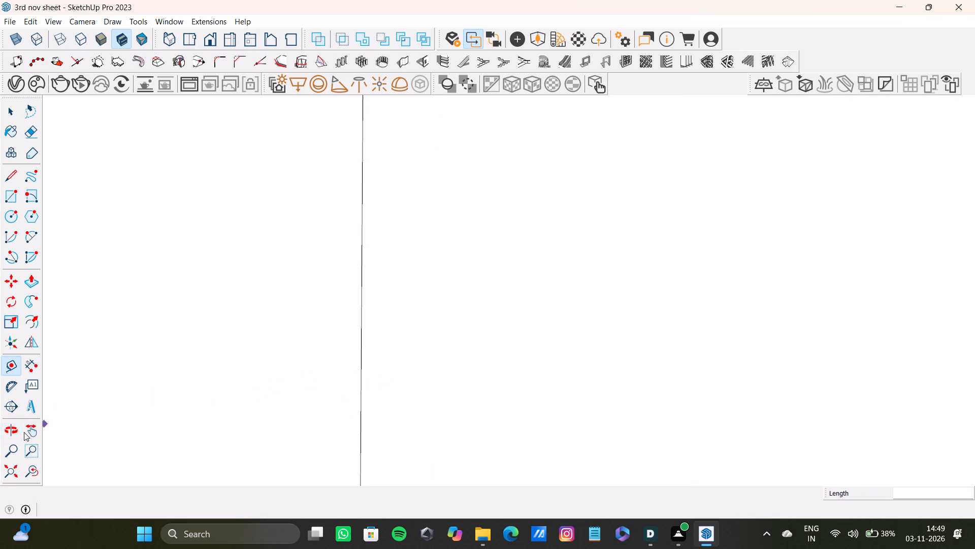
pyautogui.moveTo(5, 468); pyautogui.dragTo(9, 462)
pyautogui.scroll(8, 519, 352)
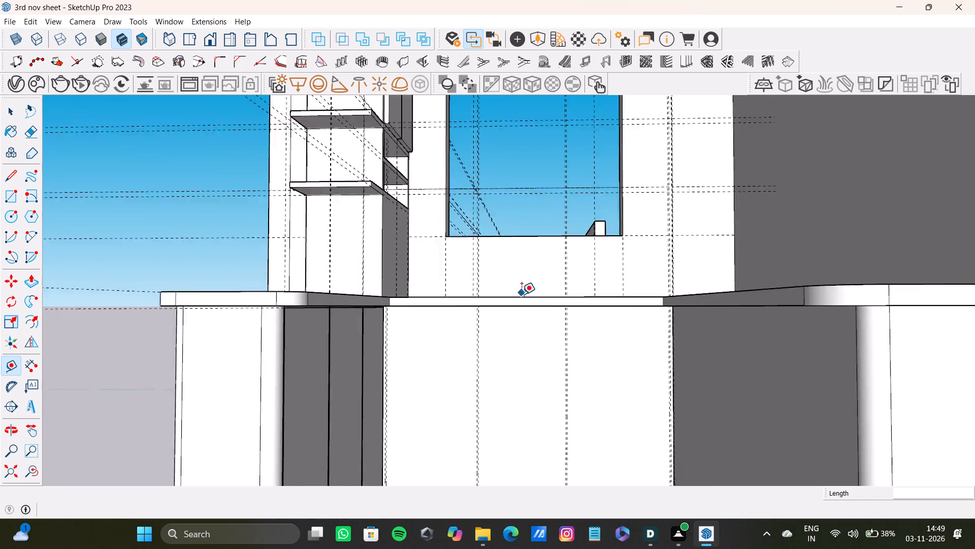
# Offset a horizontal guide 0.5" below the countertop's underside edge on the rear counter base's front face.
pyautogui.scroll(9, 522, 294)
pyautogui.moveTo(530, 313); pyautogui.dragTo(525, 270, button='middle')
pyautogui.scroll(7, 517, 268)
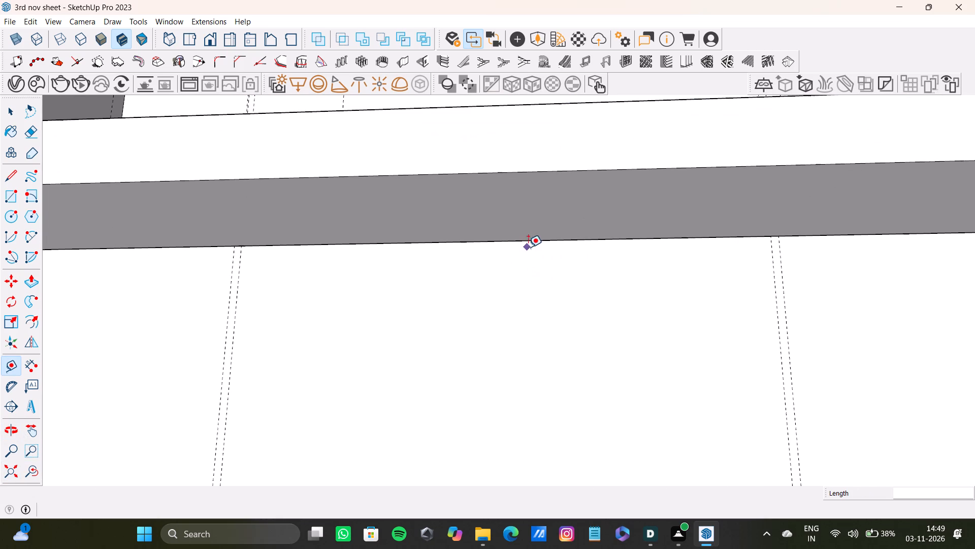
pyautogui.click(539, 240)
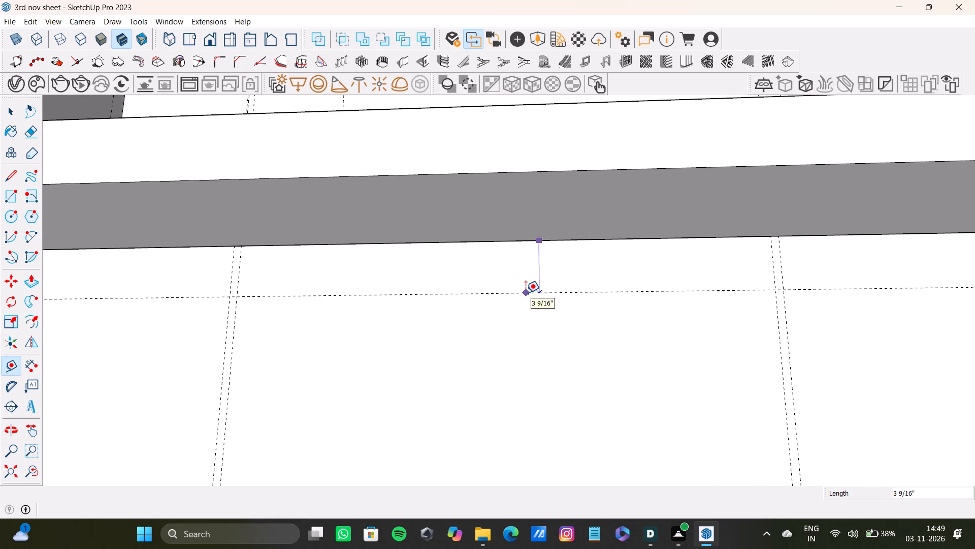
pyautogui.write('0.5"')
pyautogui.press('Return')
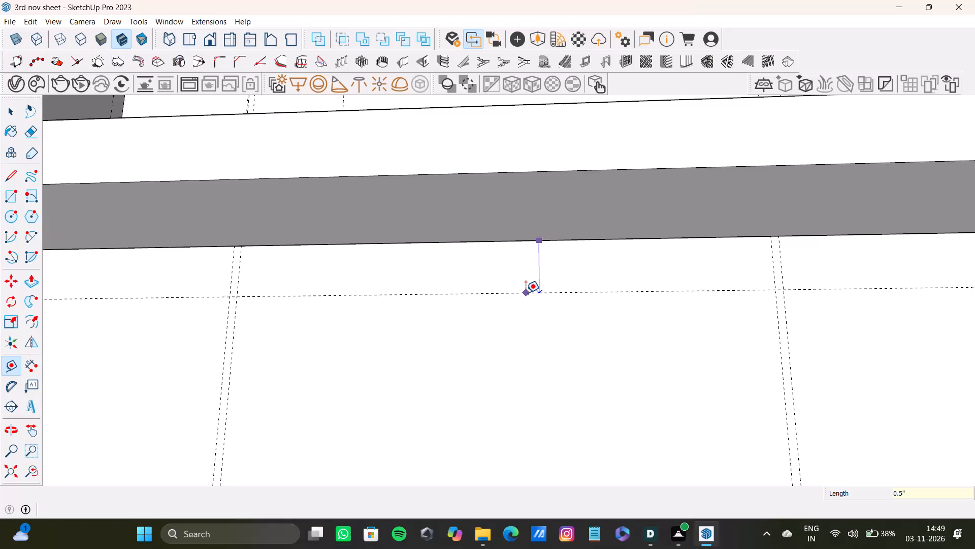
# Offset a horizontal guide 0.5" above the toe-kick line on the rear counter base's front face.
pyautogui.scroll(-12, 480, 269)
pyautogui.keyDown('shift'); pyautogui.moveTo(475, 336); pyautogui.dragTo(442, 259, button='middle'); pyautogui.keyUp('shift')
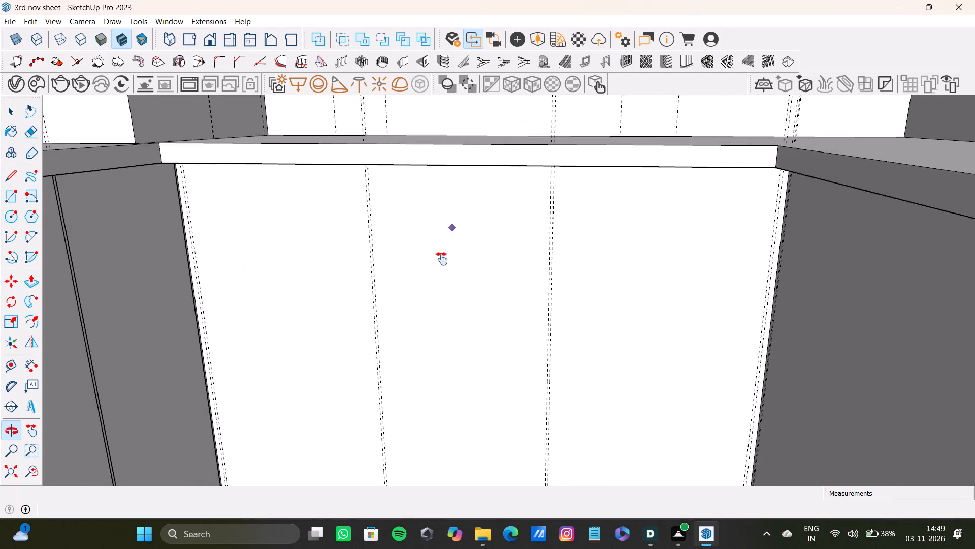
pyautogui.keyDown('shift'); pyautogui.moveTo(442, 259); pyautogui.dragTo(429, 180, button='middle'); pyautogui.keyUp('shift')
pyautogui.scroll(6, 476, 384)
pyautogui.click(497, 441)
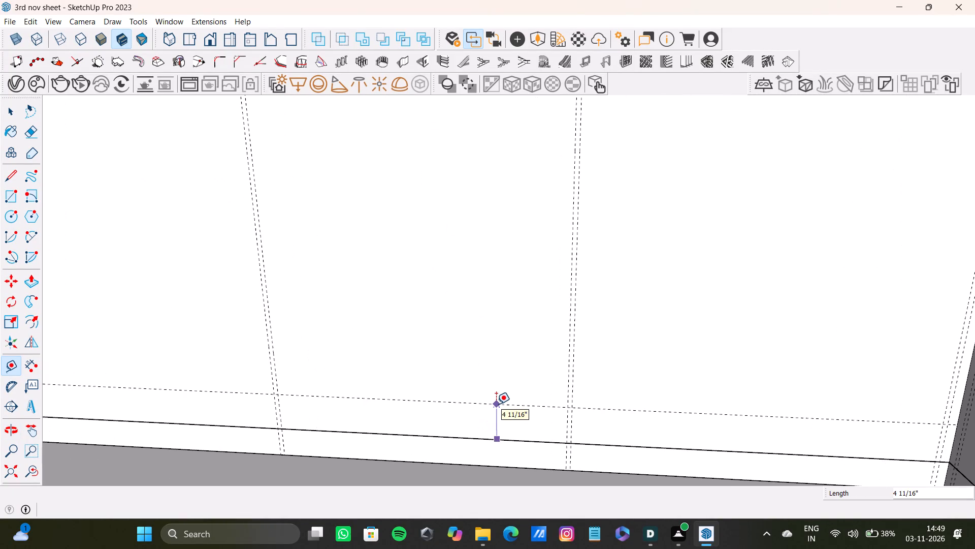
pyautogui.write('0.5"')
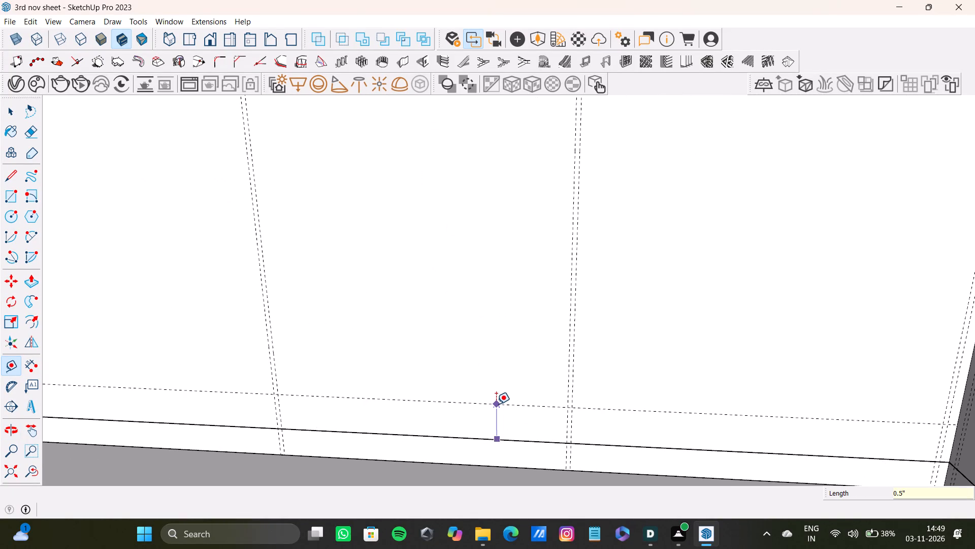
pyautogui.press('Return')
# Offset a horizontal guide 0.5" below the countertop's underside edge on the undivided side counter base's front face.
pyautogui.scroll(-10, 498, 363)
pyautogui.moveTo(355, 374); pyautogui.dragTo(384, 366, button='middle')
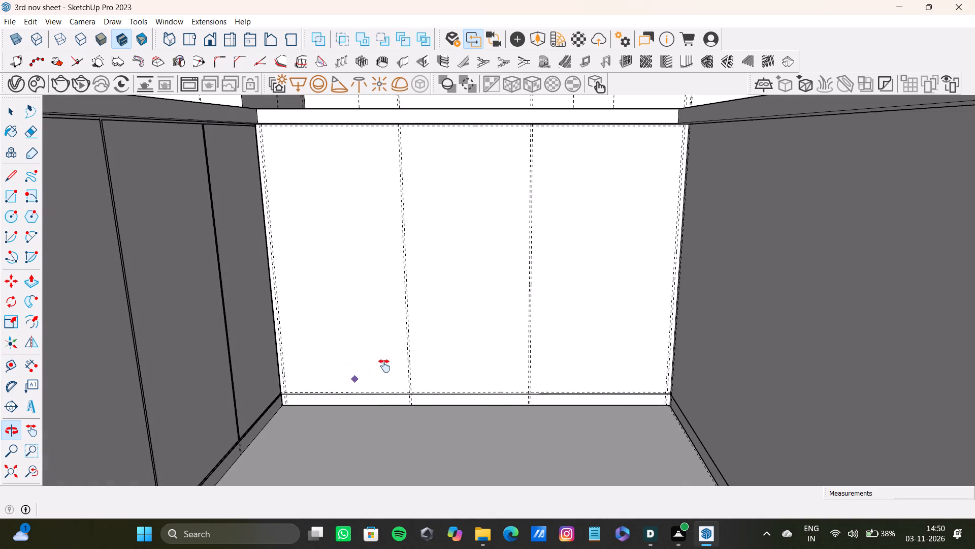
pyautogui.moveTo(384, 366); pyautogui.dragTo(366, 405, button='middle')
pyautogui.scroll(-1, 392, 390)
pyautogui.scroll(17, 523, 305)
pyautogui.scroll(-6, 478, 285)
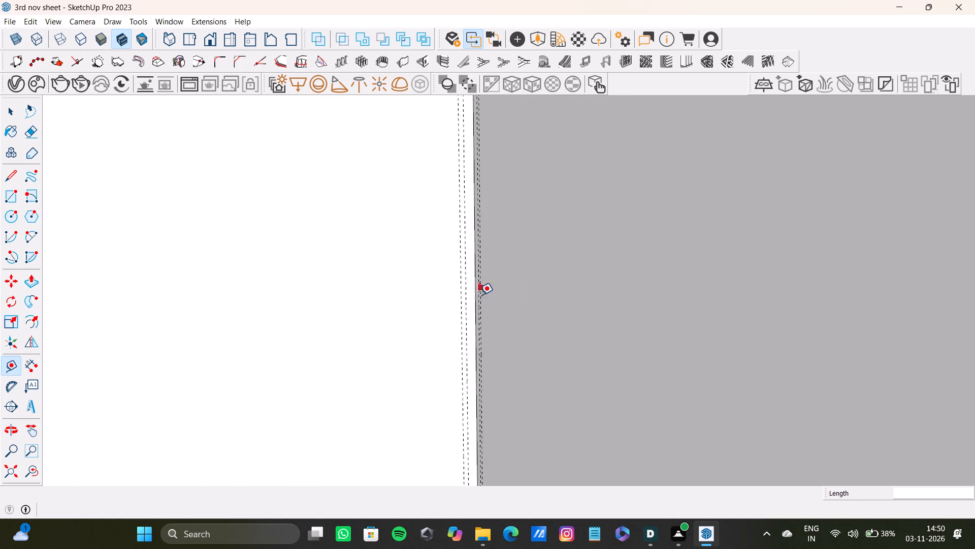
pyautogui.scroll(-8, 479, 295)
pyautogui.keyDown('shift'); pyautogui.moveTo(485, 304); pyautogui.dragTo(512, 267, button='middle'); pyautogui.keyUp('shift')
pyautogui.scroll(8, 497, 237)
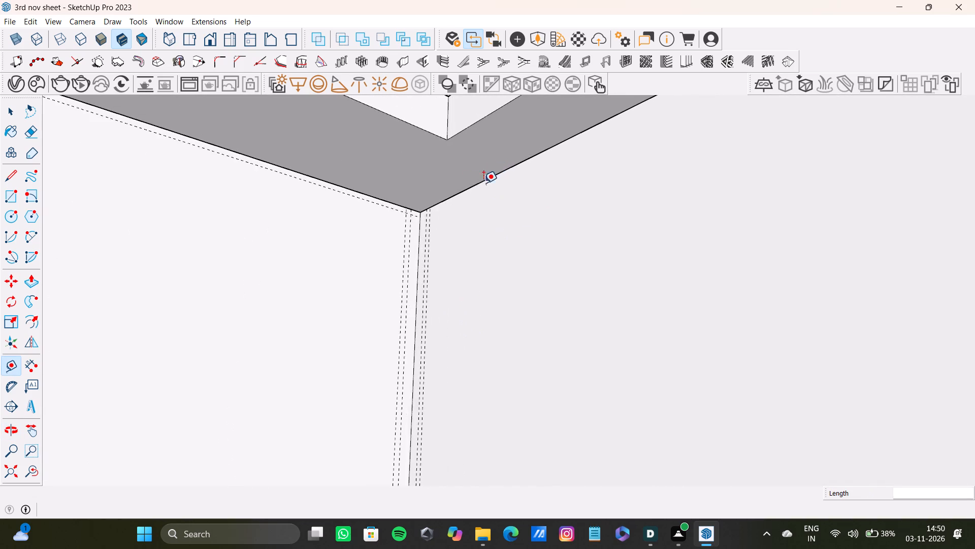
pyautogui.scroll(11, 483, 183)
pyautogui.click(462, 206)
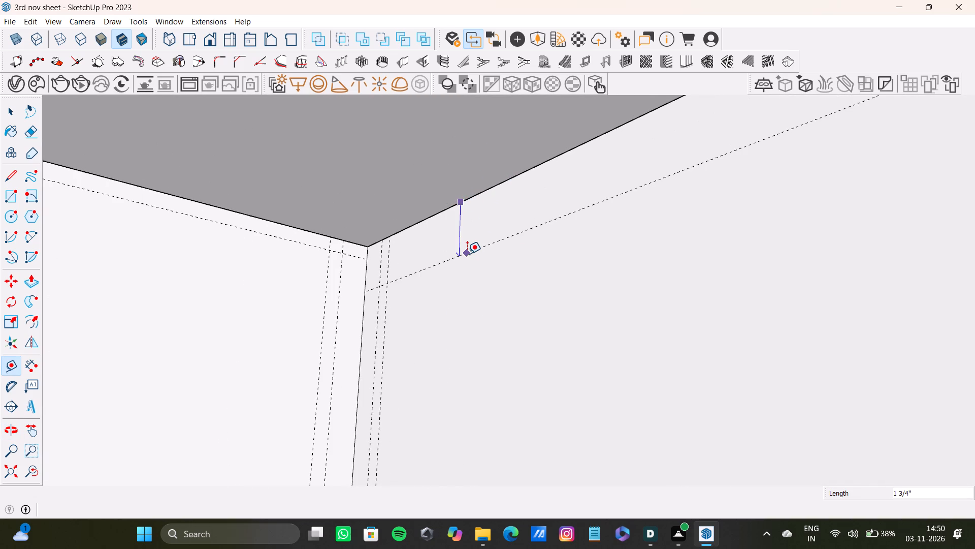
pyautogui.write('0.5')
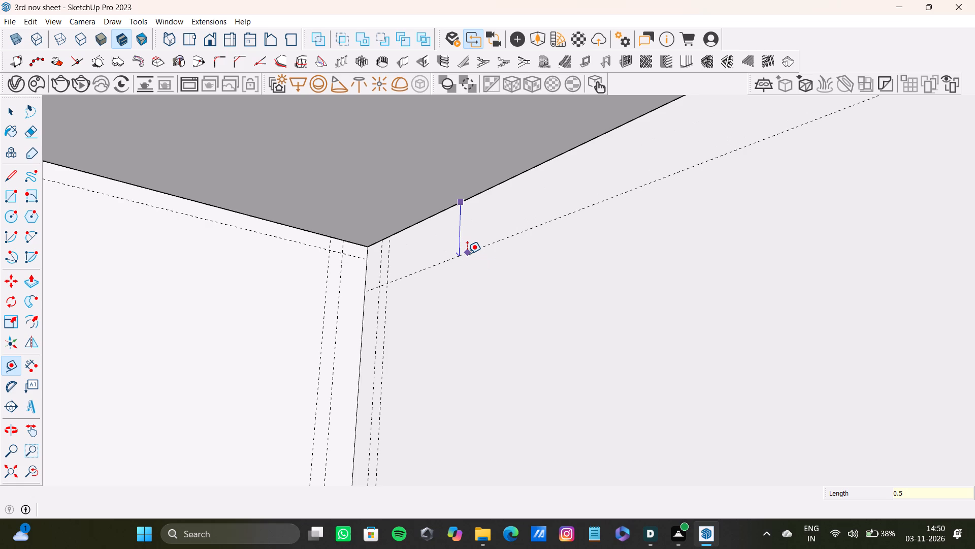
pyautogui.hotkey('shift', '"')
pyautogui.press('Return')
pyautogui.scroll(-7, 467, 252)
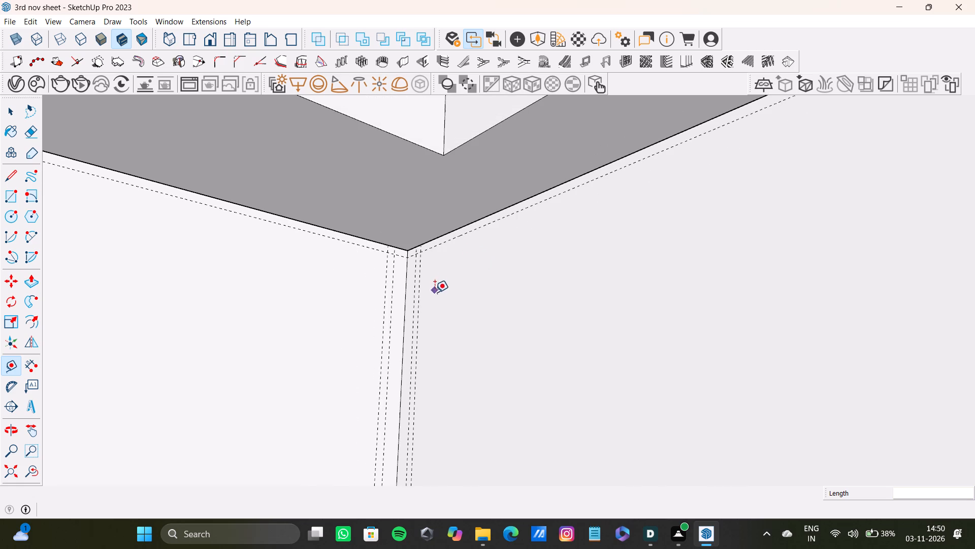
# Place a first vertical divider guide on the undivided side counter base, measured outward from its inner corner guide toward the rounded end.
pyautogui.click(419, 313)
pyautogui.scroll(-12, 701, 316)
pyautogui.keyDown('shift'); pyautogui.moveTo(689, 317); pyautogui.dragTo(542, 143, button='middle'); pyautogui.keyUp('shift')
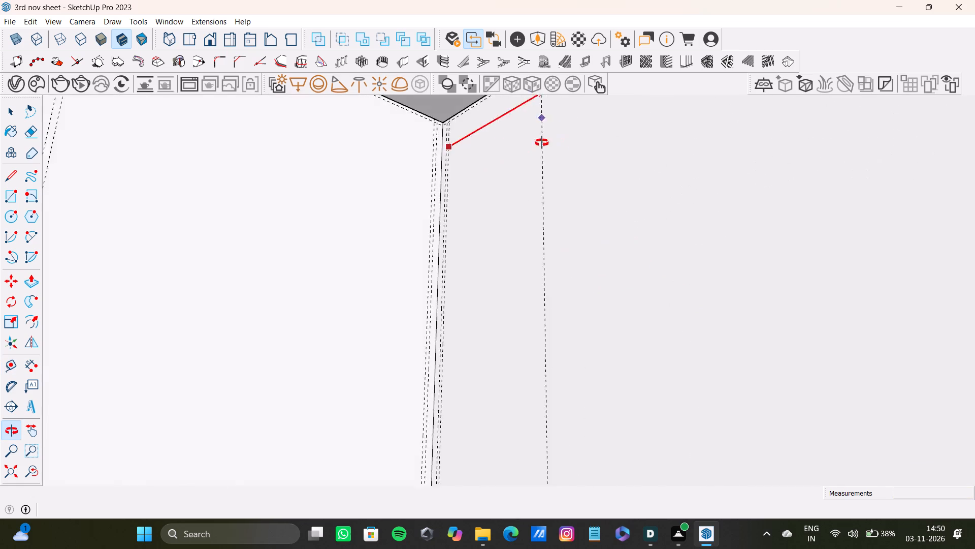
pyautogui.keyDown('shift'); pyautogui.moveTo(542, 143); pyautogui.dragTo(573, 299, button='middle'); pyautogui.keyUp('shift')
pyautogui.scroll(-4, 585, 300)
pyautogui.keyDown('shift'); pyautogui.moveTo(698, 359); pyautogui.dragTo(452, 0, button='middle'); pyautogui.keyUp('shift')
pyautogui.scroll(-2, 453, 109)
pyautogui.scroll(5, 430, 212)
pyautogui.scroll(-8, 476, 224)
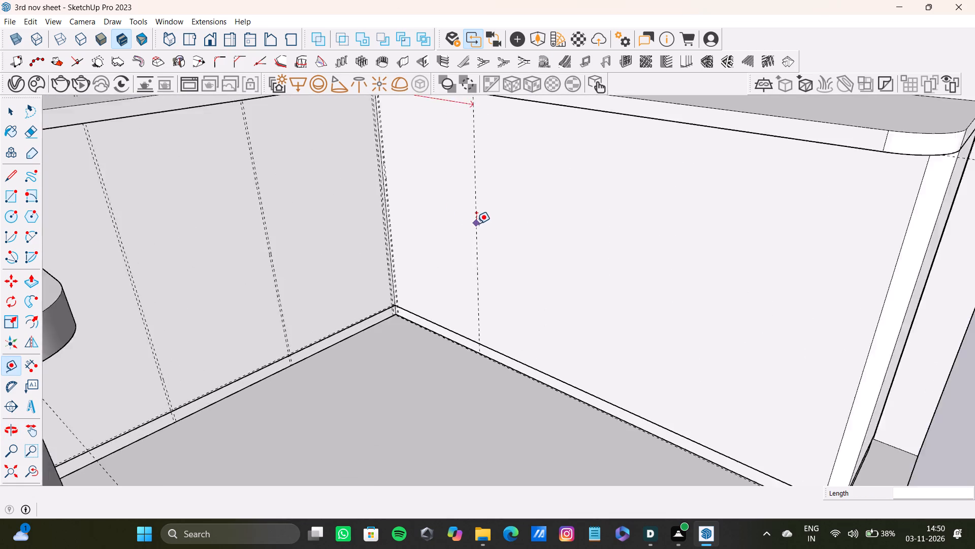
pyautogui.scroll(-4, 476, 224)
pyautogui.moveTo(477, 230); pyautogui.dragTo(479, 165, button='middle')
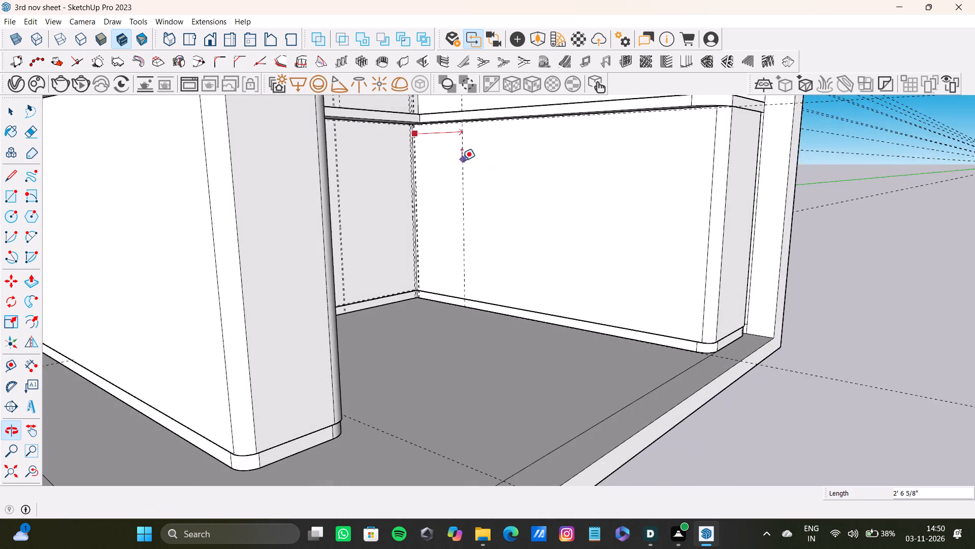
pyautogui.scroll(8, 467, 184)
pyautogui.moveTo(474, 179); pyautogui.dragTo(474, 150, button='middle')
pyautogui.scroll(-10, 475, 151)
pyautogui.keyDown('shift'); pyautogui.moveTo(480, 160); pyautogui.dragTo(439, 221, button='middle'); pyautogui.keyUp('shift')
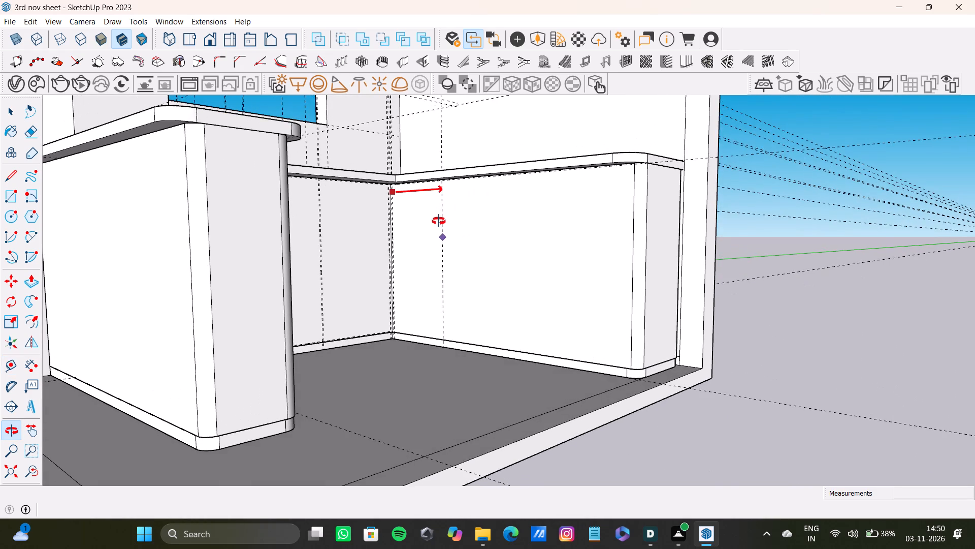
pyautogui.keyDown('shift'); pyautogui.moveTo(439, 221); pyautogui.dragTo(437, 220, button='middle'); pyautogui.keyUp('shift')
pyautogui.scroll(4, 436, 220)
pyautogui.click(436, 220)
# Offset another vertical guide 0.5" from the first divider guide, toward the side base's rounded end.
pyautogui.click(438, 228)
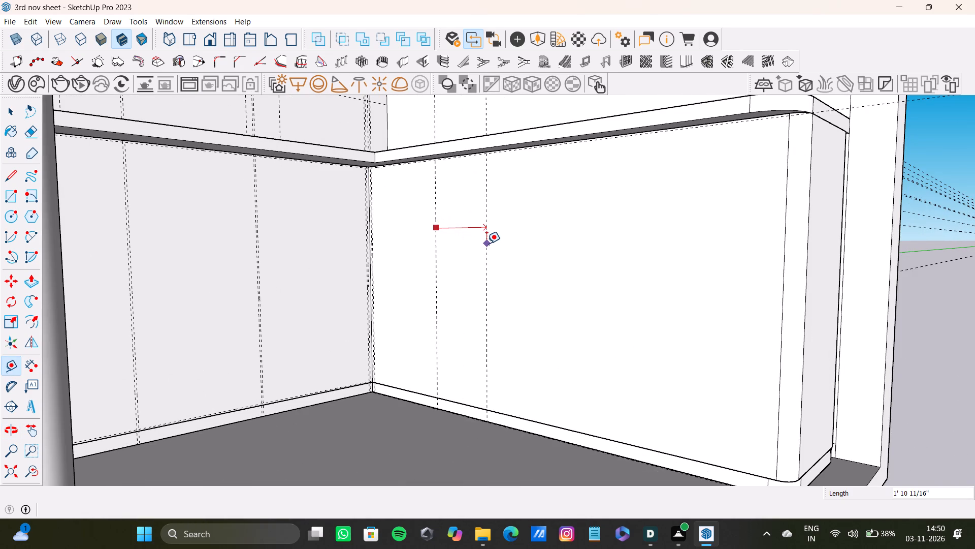
pyautogui.write('0.5"')
pyautogui.press('Return')
pyautogui.scroll(8, 464, 218)
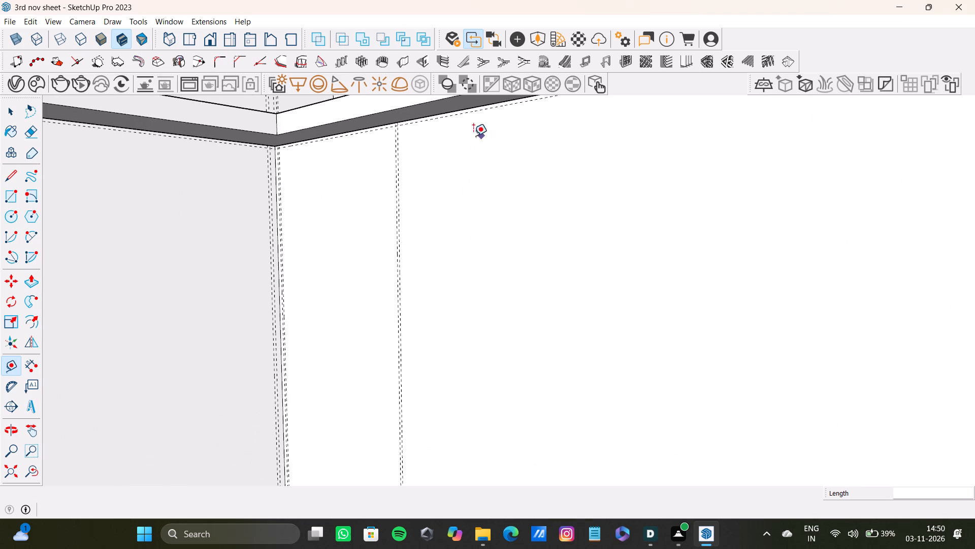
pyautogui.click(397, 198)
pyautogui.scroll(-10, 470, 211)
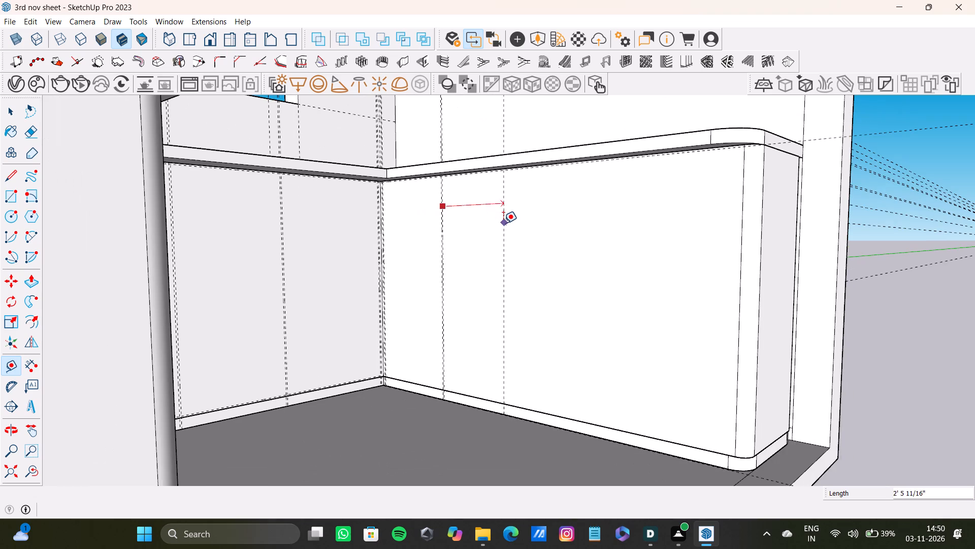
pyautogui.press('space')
# Place a second vertical divider guide on the side counter base nearer its rounded end, and offset a guide 0.5" from it.
pyautogui.write('t')
pyautogui.scroll(17, 452, 226)
pyautogui.moveTo(447, 206); pyautogui.dragTo(452, 206)
pyautogui.scroll(-18, 669, 252)
pyautogui.keyDown('shift'); pyautogui.moveTo(701, 269); pyautogui.dragTo(443, 217, button='middle'); pyautogui.keyUp('shift')
pyautogui.scroll(-4, 478, 223)
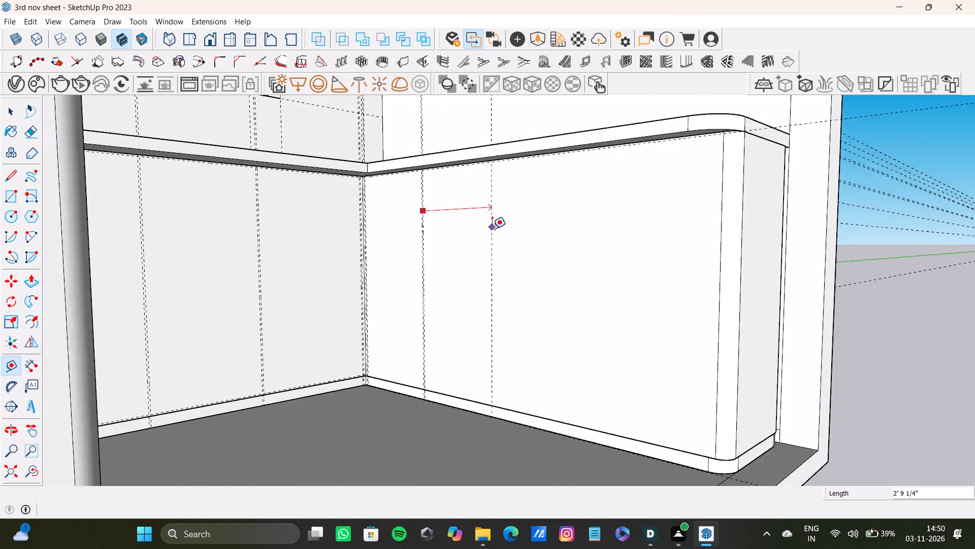
pyautogui.scroll(-4, 492, 229)
pyautogui.keyDown('shift'); pyautogui.moveTo(514, 235); pyautogui.dragTo(492, 272, button='middle'); pyautogui.keyUp('shift')
pyautogui.scroll(-4, 497, 272)
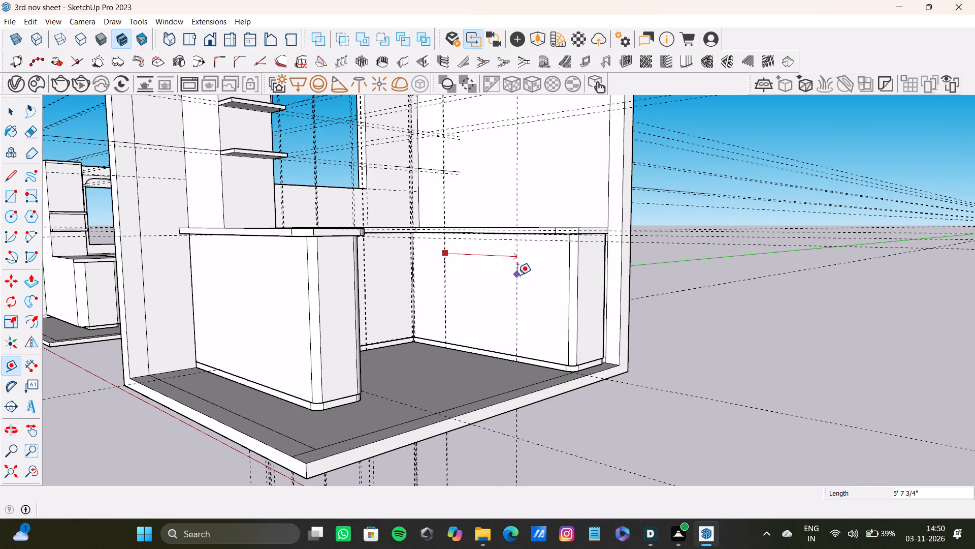
pyautogui.doubleClick(521, 276)
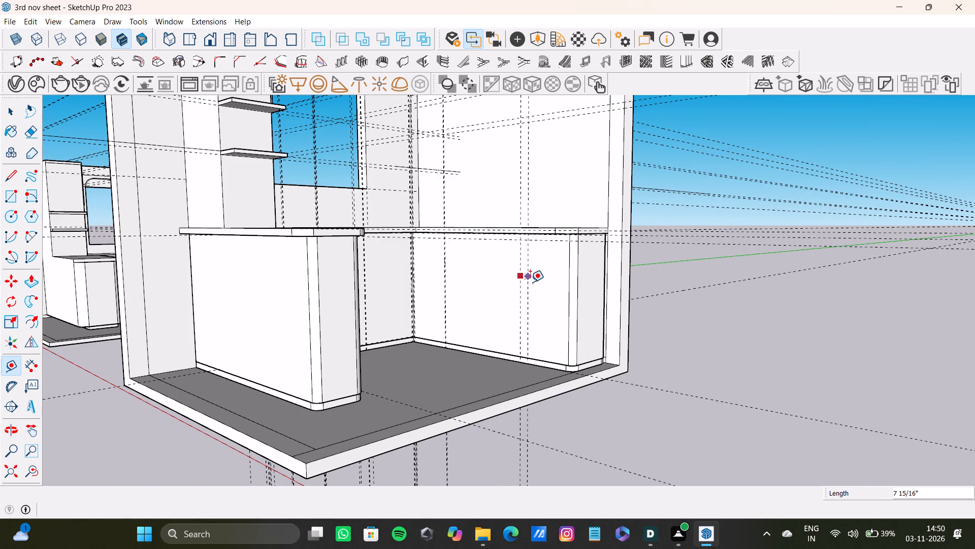
pyautogui.write('0.5"')
pyautogui.press('Return')
pyautogui.scroll(5, 498, 303)
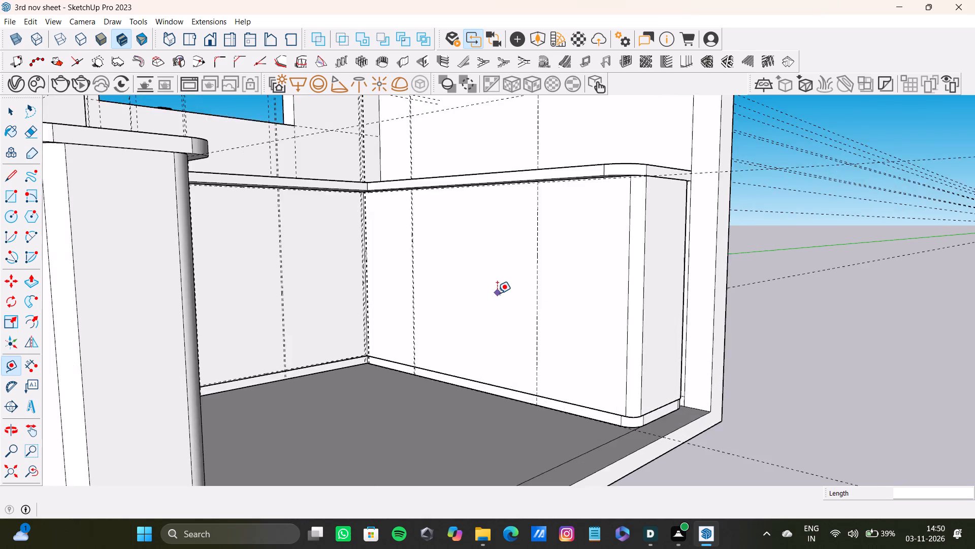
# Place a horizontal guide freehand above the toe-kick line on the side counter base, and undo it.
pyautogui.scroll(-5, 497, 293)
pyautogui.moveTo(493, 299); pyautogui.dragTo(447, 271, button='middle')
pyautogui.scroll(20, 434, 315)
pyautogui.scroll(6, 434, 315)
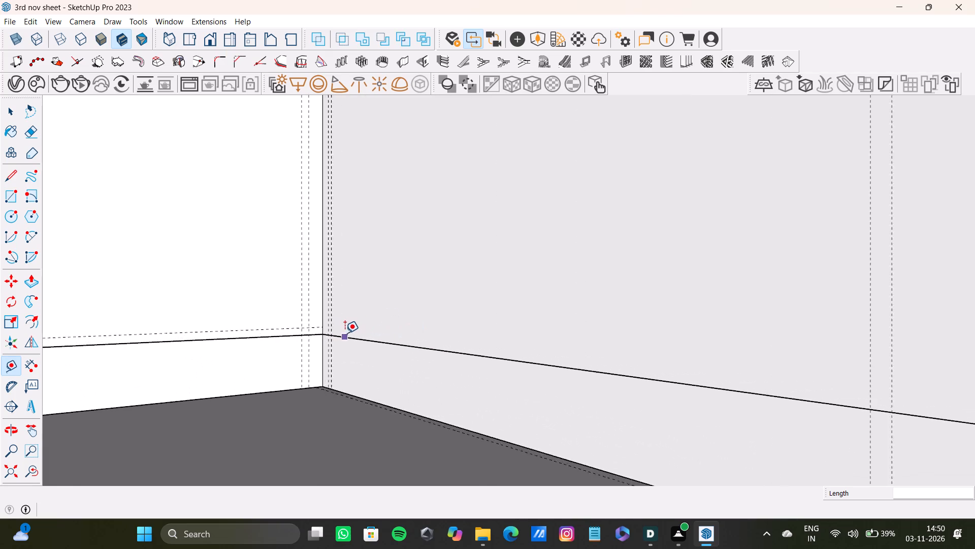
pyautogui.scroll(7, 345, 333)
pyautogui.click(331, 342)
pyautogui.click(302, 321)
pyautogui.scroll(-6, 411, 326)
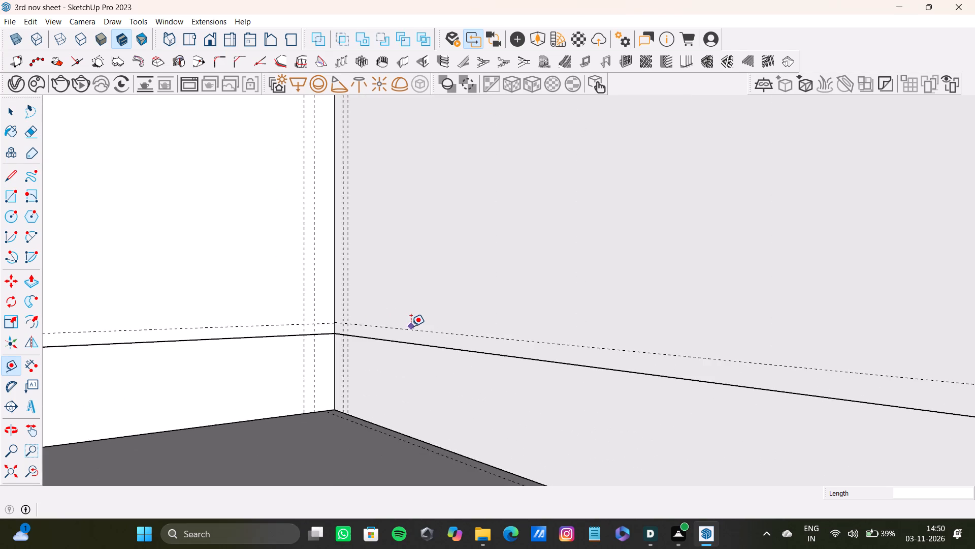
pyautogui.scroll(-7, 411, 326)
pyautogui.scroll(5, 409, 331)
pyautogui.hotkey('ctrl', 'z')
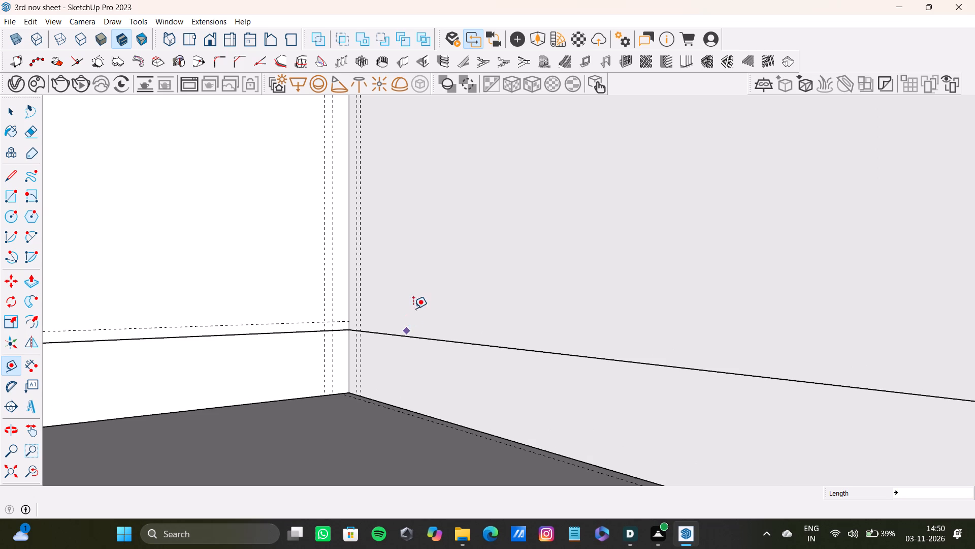
# Offset a horizontal guide 0.5" above the toe-kick line on the side counter base's front face.
pyautogui.scroll(12, 340, 357)
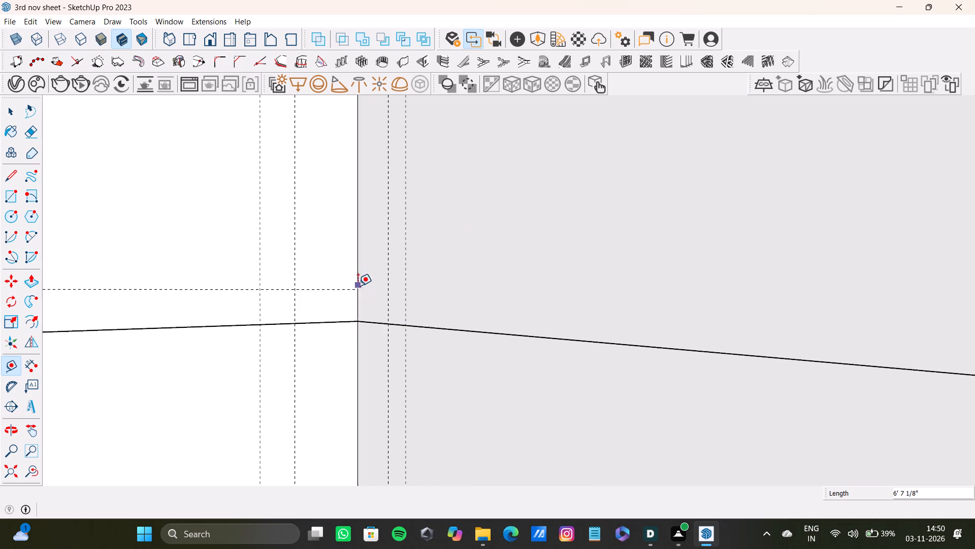
pyautogui.scroll(5, 358, 286)
pyautogui.click(372, 333)
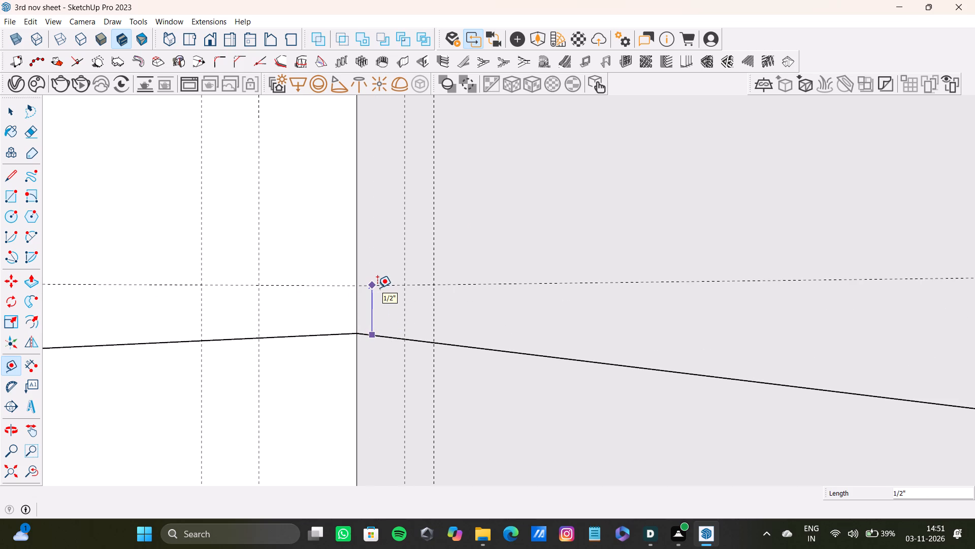
pyautogui.write('0.5"')
pyautogui.press('Return')
pyautogui.scroll(-11, 377, 271)
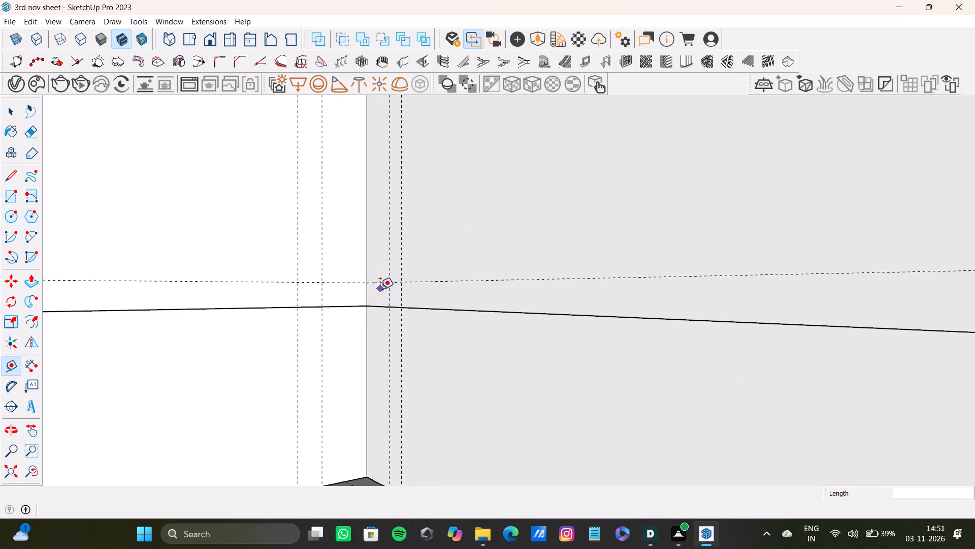
# Offset a vertical guide 0.5" from the side counter base's second divider guide, toward the rounded end.
pyautogui.scroll(-20, 380, 289)
pyautogui.scroll(-13, 380, 289)
pyautogui.keyDown('shift'); pyautogui.moveTo(498, 269); pyautogui.dragTo(463, 359, button='middle'); pyautogui.keyUp('shift')
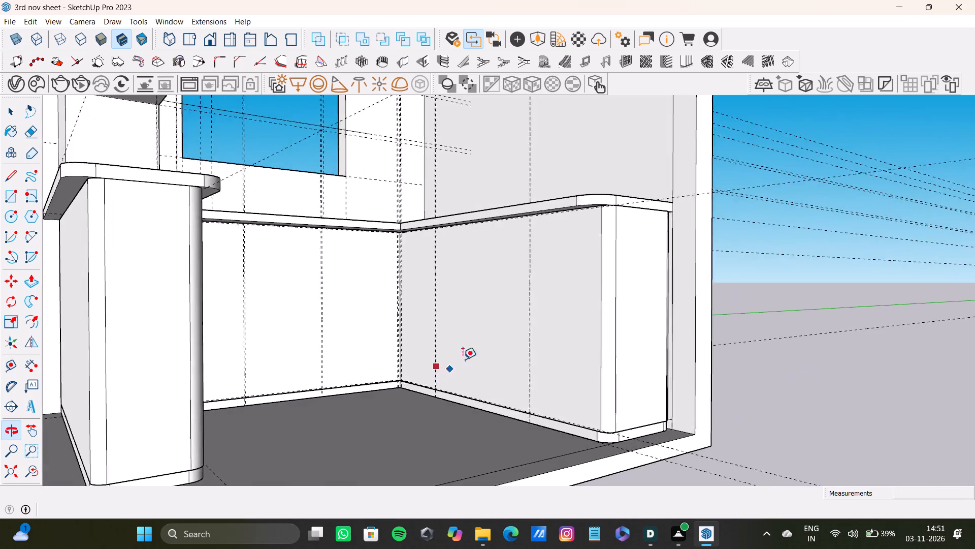
pyautogui.keyDown('shift'); pyautogui.moveTo(463, 359); pyautogui.dragTo(455, 365, button='middle'); pyautogui.keyUp('shift')
pyautogui.scroll(7, 505, 334)
pyautogui.click(546, 337)
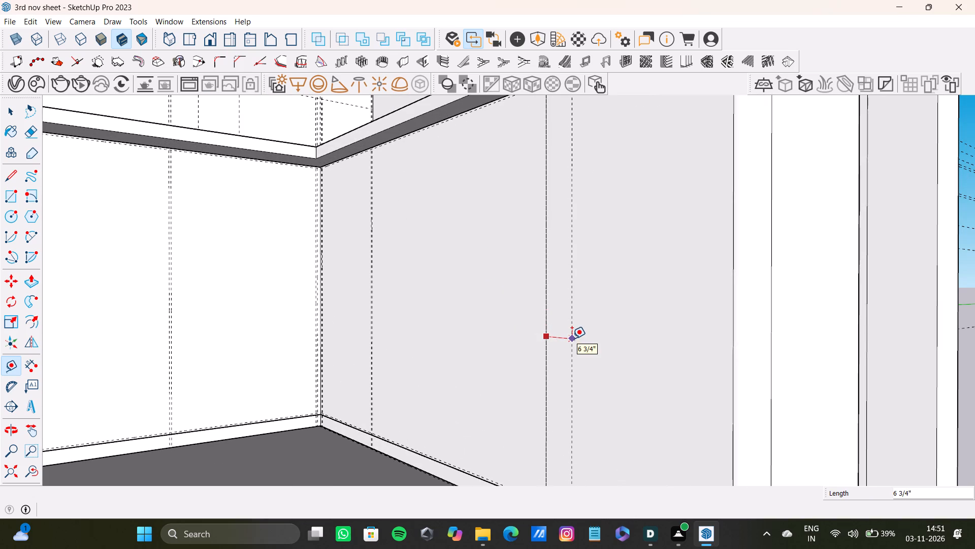
pyautogui.write('0,.5')
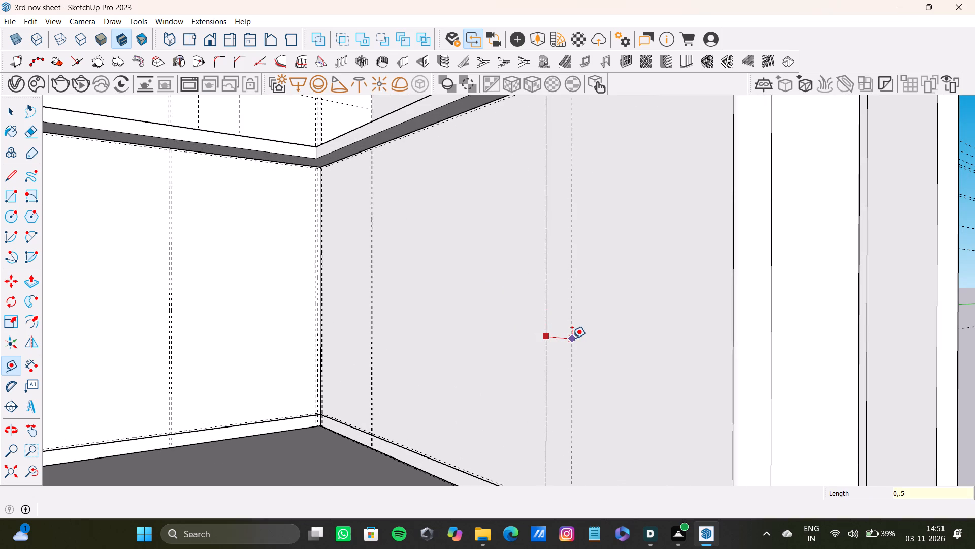
pyautogui.press('BackSpace')
pyautogui.press('BackSpace')
pyautogui.press('BackSpace')
pyautogui.write('.5"')
pyautogui.press('Return')
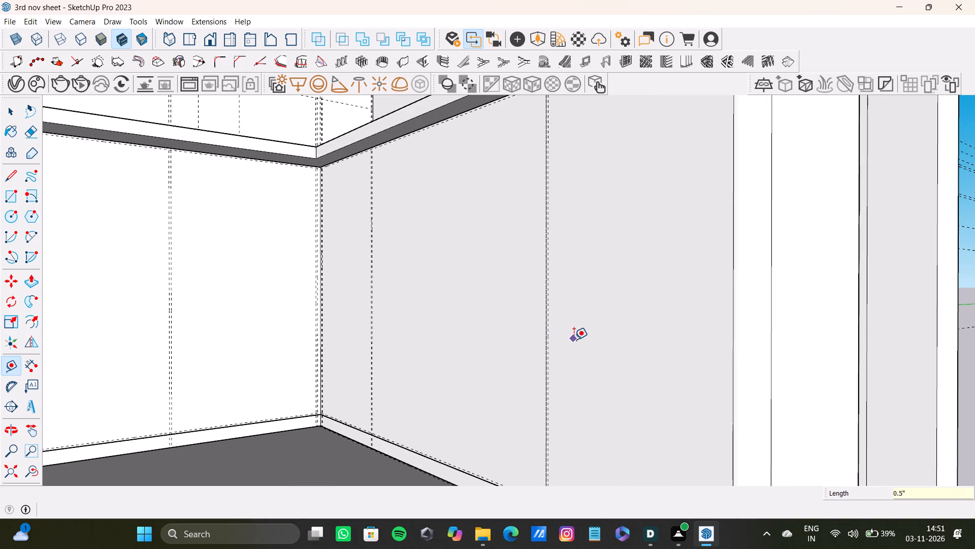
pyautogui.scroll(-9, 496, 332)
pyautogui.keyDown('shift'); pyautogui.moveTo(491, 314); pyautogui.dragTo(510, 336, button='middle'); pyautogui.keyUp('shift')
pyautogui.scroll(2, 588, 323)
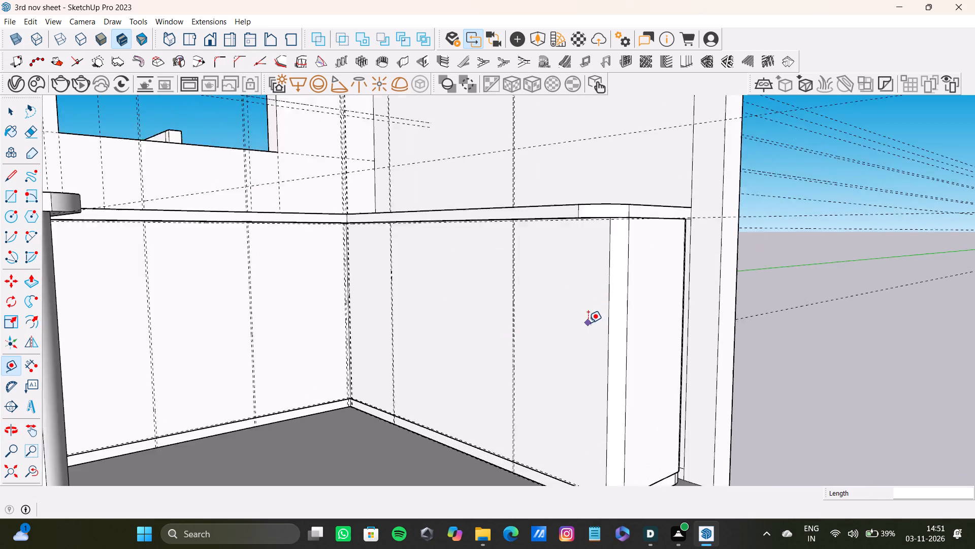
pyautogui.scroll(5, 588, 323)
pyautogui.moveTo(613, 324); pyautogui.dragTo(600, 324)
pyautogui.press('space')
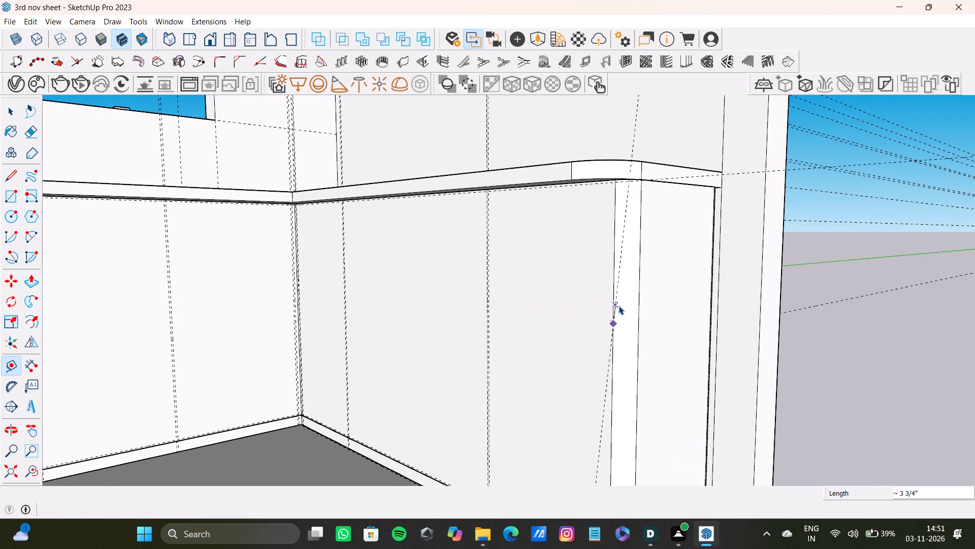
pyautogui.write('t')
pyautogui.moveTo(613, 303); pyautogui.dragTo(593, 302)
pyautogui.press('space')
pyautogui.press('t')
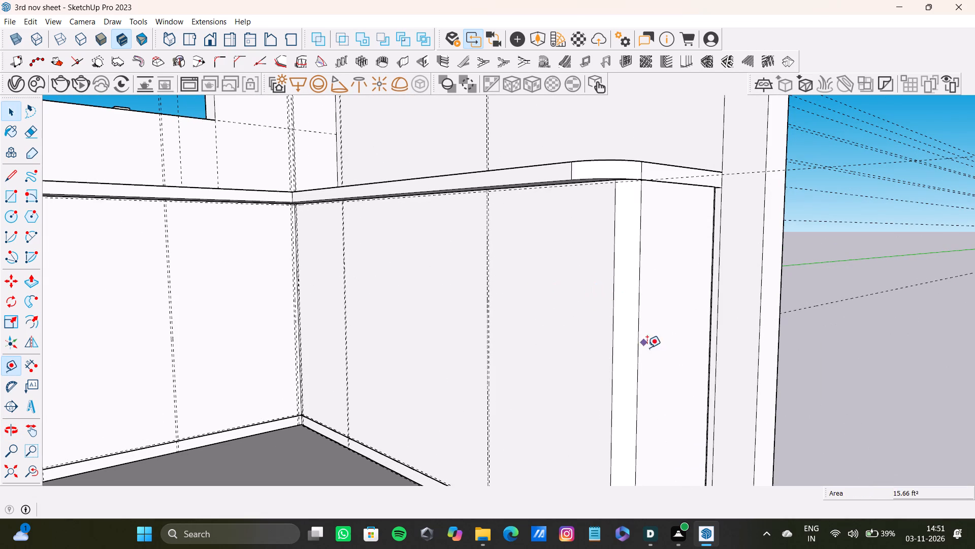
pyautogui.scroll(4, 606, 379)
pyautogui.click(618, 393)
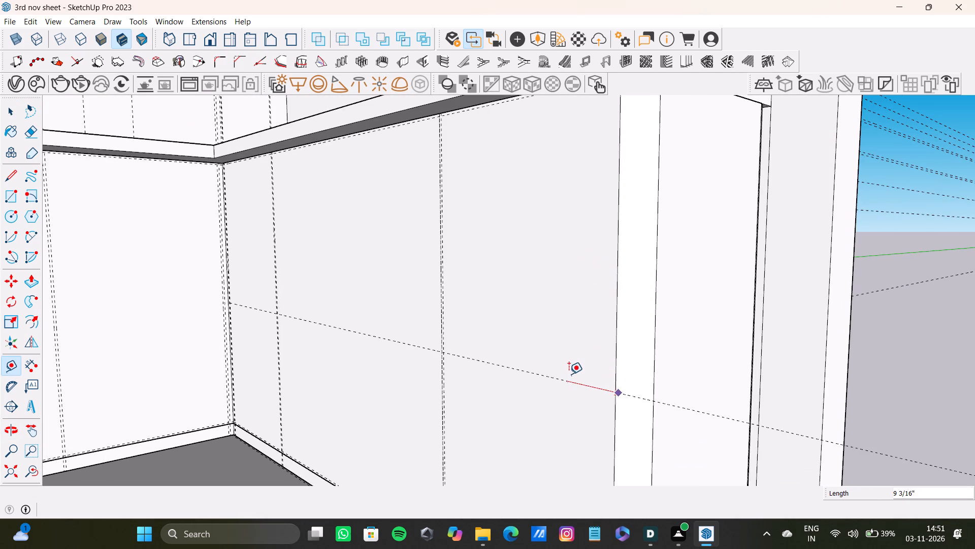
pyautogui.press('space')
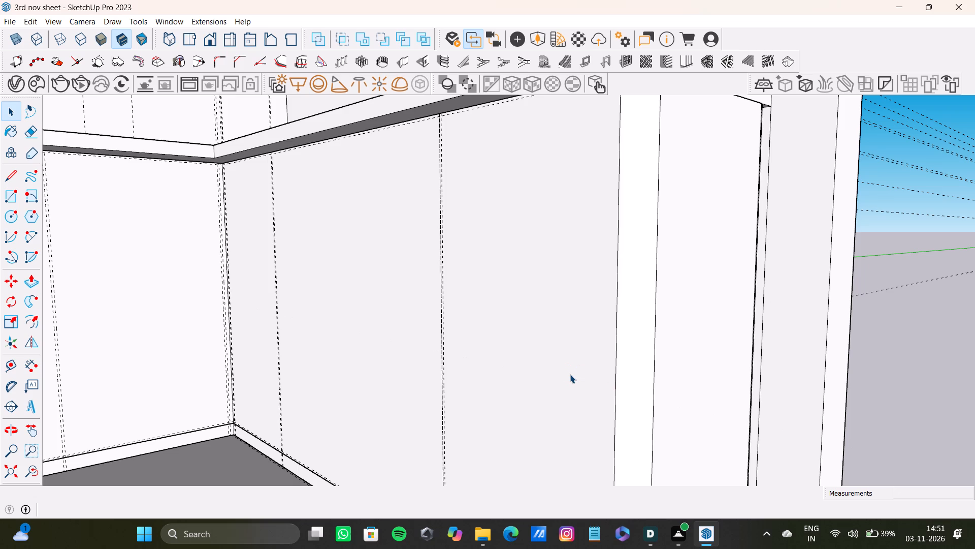
# Offset a vertical guide 1" from the edge where the side counter base's flat front meets its rounded corner, toward the divider guides.
pyautogui.scroll(-8, 382, 346)
pyautogui.moveTo(382, 346); pyautogui.dragTo(409, 337, button='middle')
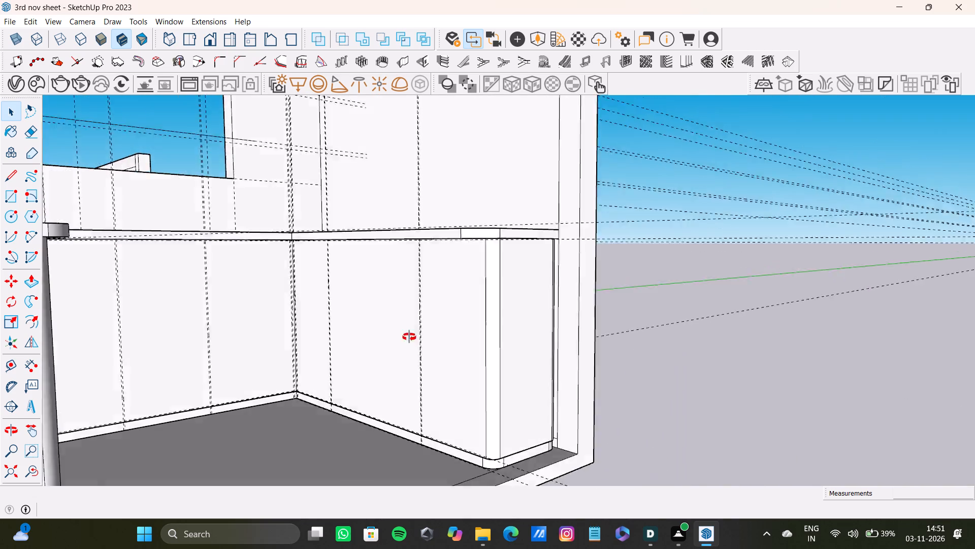
pyautogui.moveTo(409, 337); pyautogui.dragTo(475, 374, button='middle')
pyautogui.scroll(14, 603, 358)
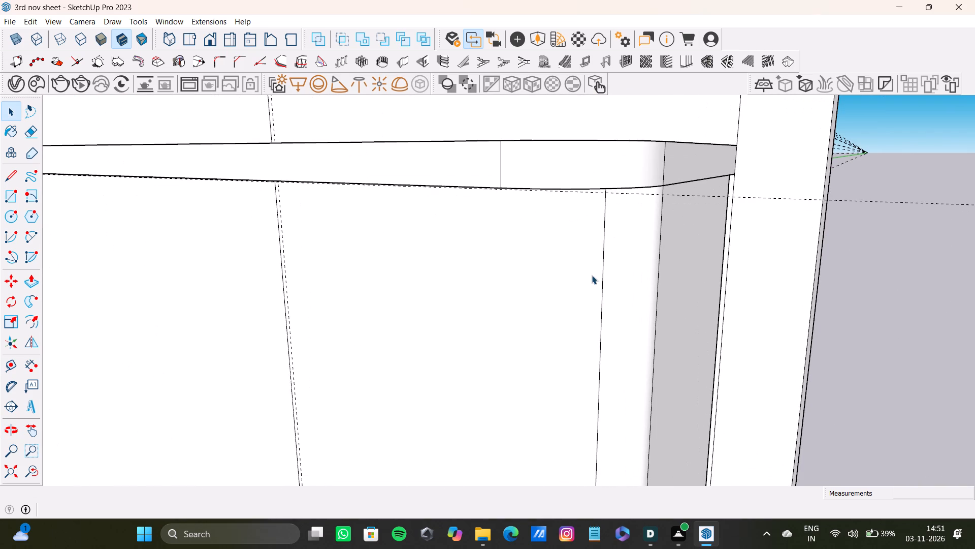
pyautogui.press('t')
pyautogui.click(602, 277)
pyautogui.press('1')
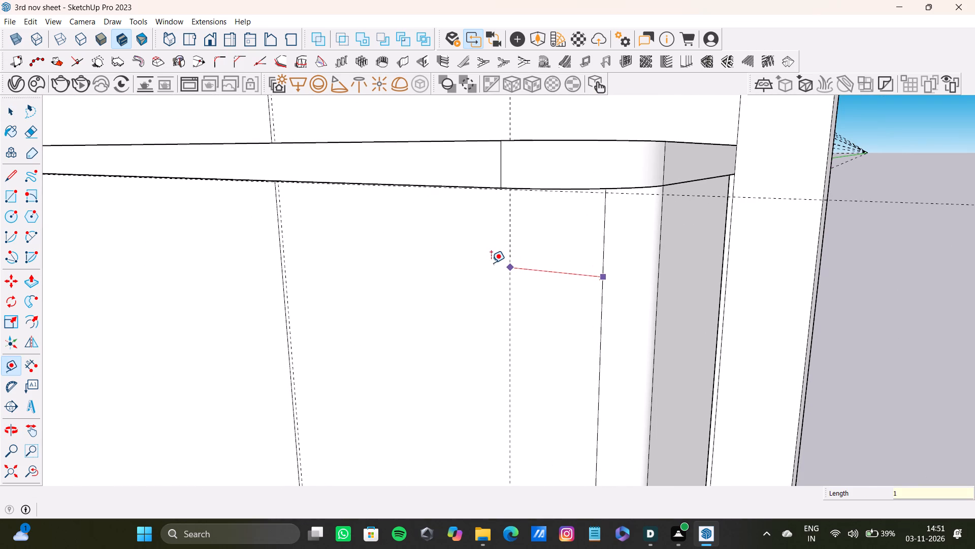
pyautogui.hotkey('shift', '"')
pyautogui.press('Return')
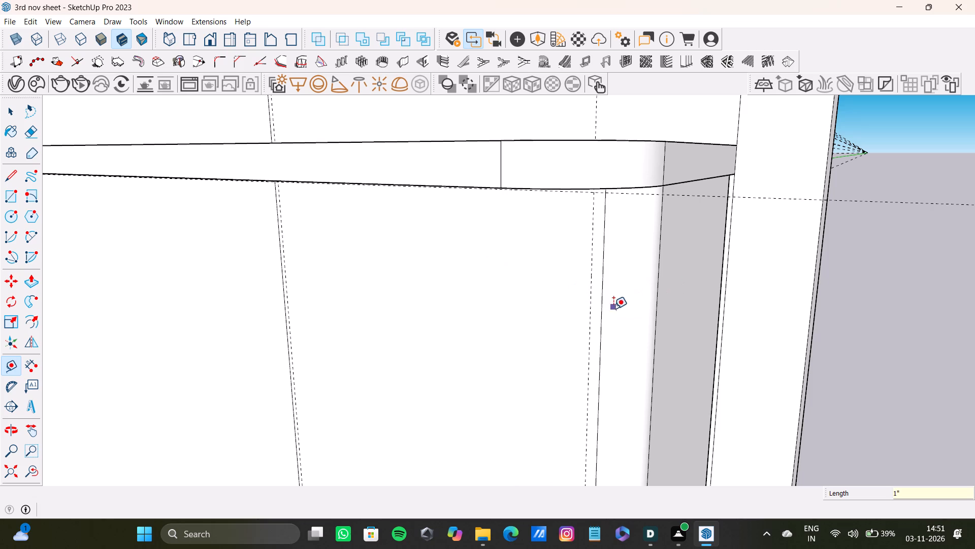
# Offset a second vertical guide 0.5" from the guide beside the rounded corner, toward the divider guides.
pyautogui.moveTo(589, 317); pyautogui.dragTo(525, 317)
pyautogui.write('0.5')
pyautogui.hotkey('shift', '"')
pyautogui.press('Return')
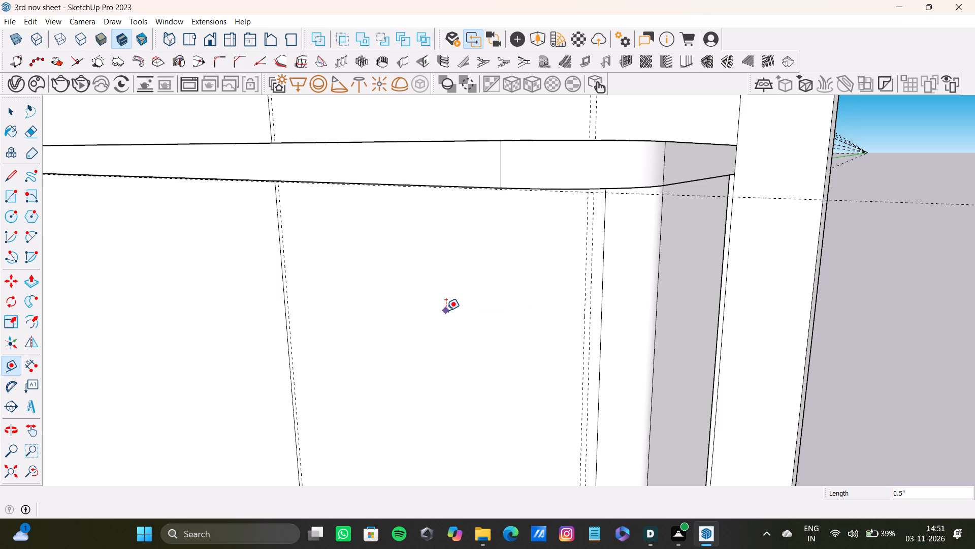
# Place a horizontal guide freehand across the side counter base's front, about 1' 11" below the guide under the countertop.
pyautogui.scroll(-6, 243, 159)
pyautogui.moveTo(369, 255); pyautogui.dragTo(375, 231, button='middle')
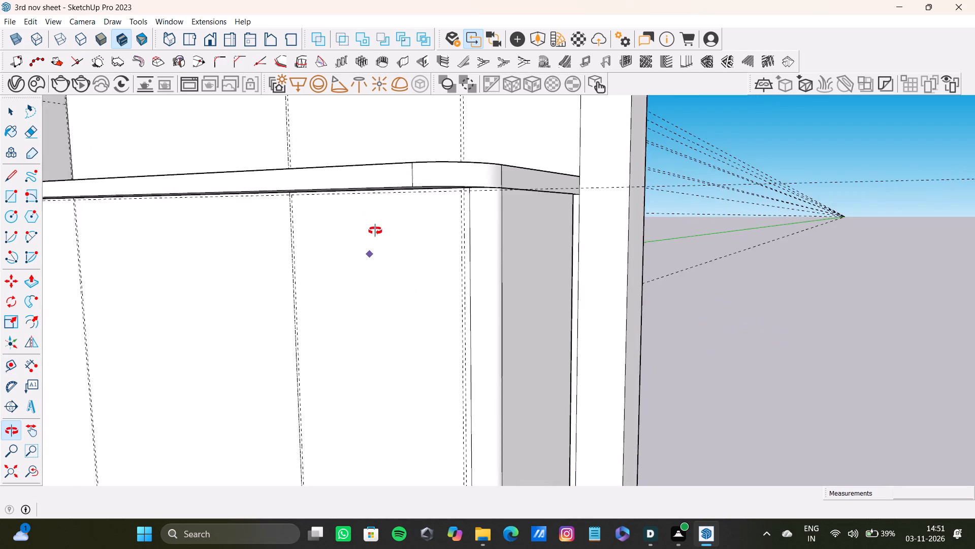
pyautogui.moveTo(375, 231); pyautogui.dragTo(416, 85, button='middle')
pyautogui.scroll(-5, 415, 131)
pyautogui.keyDown('shift'); pyautogui.moveTo(412, 183); pyautogui.dragTo(410, 211, button='middle'); pyautogui.keyUp('shift')
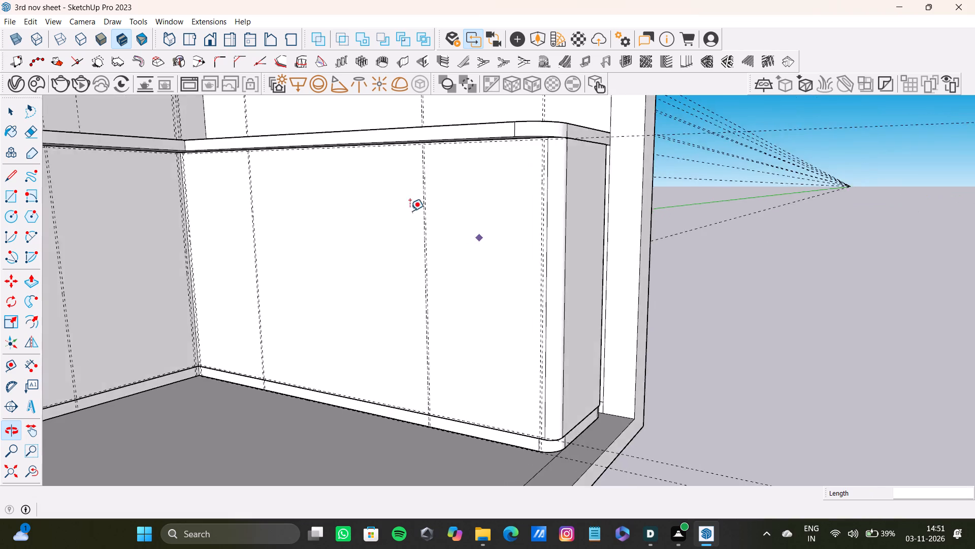
pyautogui.keyDown('shift'); pyautogui.moveTo(410, 211); pyautogui.dragTo(477, 247, button='middle'); pyautogui.keyUp('shift')
pyautogui.scroll(5, 354, 180)
pyautogui.press('t')
pyautogui.scroll(4, 343, 154)
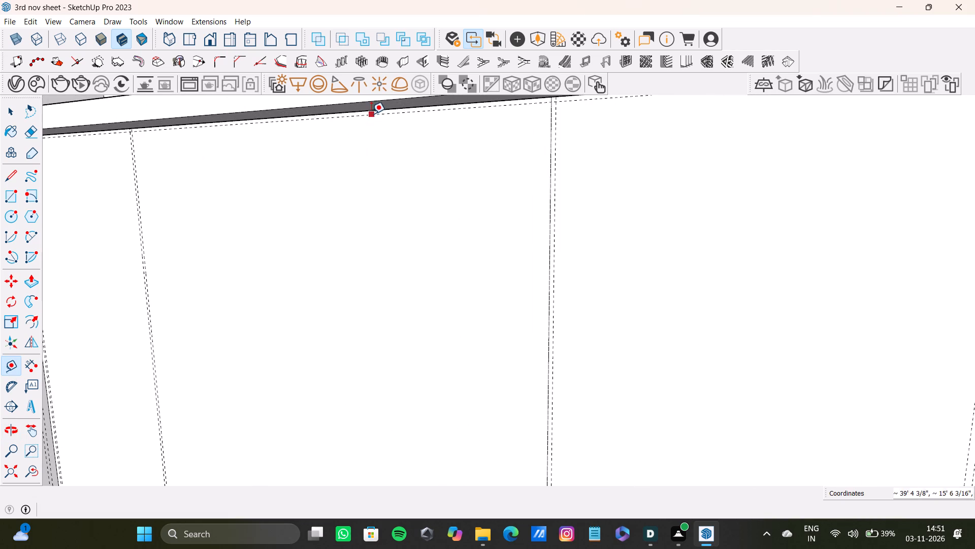
pyautogui.click(371, 114)
pyautogui.scroll(-13, 413, 250)
pyautogui.moveTo(420, 243); pyautogui.dragTo(385, 165, button='middle')
pyautogui.scroll(6, 420, 229)
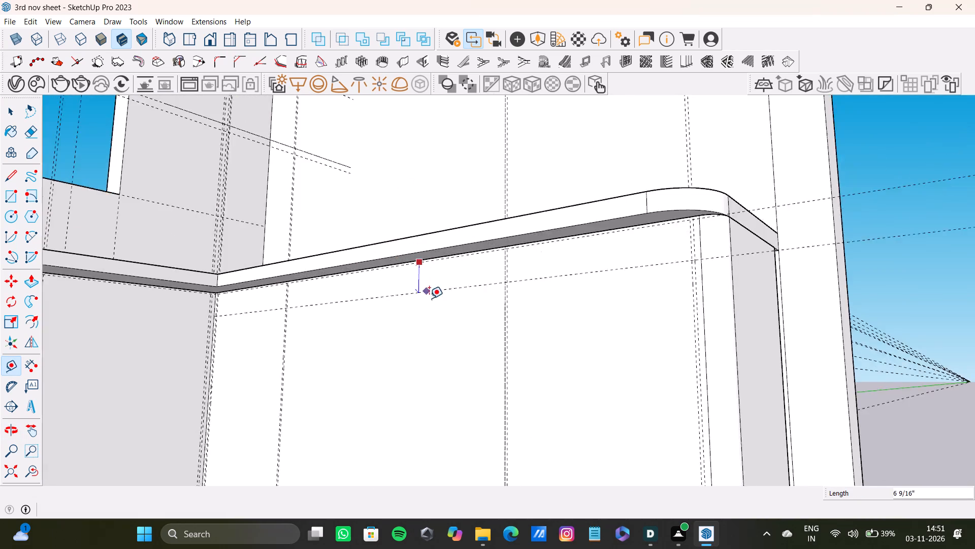
pyautogui.scroll(2, 429, 298)
pyautogui.scroll(-4, 449, 351)
pyautogui.moveTo(449, 353); pyautogui.dragTo(425, 267, button='middle')
pyautogui.keyDown('shift'); pyautogui.scroll(-4, 425, 269); pyautogui.keyUp('shift')
pyautogui.keyDown('shift'); pyautogui.moveTo(431, 293); pyautogui.dragTo(418, 193, button='middle'); pyautogui.keyUp('shift')
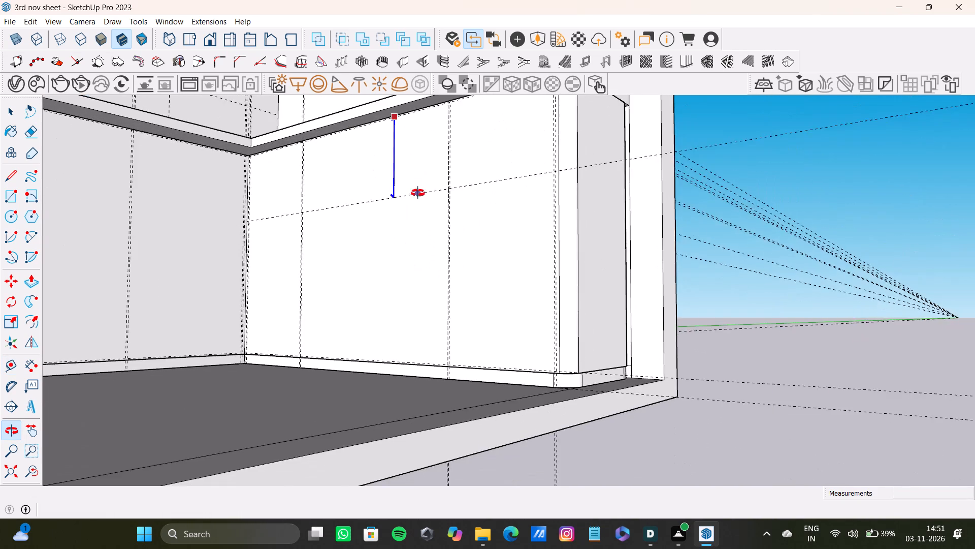
pyautogui.keyDown('shift'); pyautogui.moveTo(418, 193); pyautogui.dragTo(454, 256, button='middle'); pyautogui.keyUp('shift')
pyautogui.scroll(2, 456, 250)
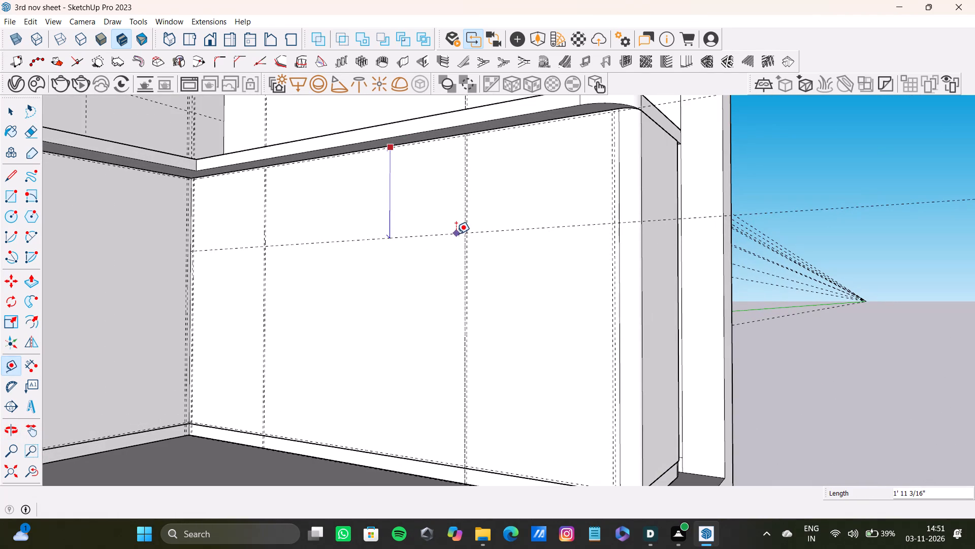
pyautogui.click(456, 234)
# Offset a horizontal guide 0.5" below the upper drawer-row guide on the side counter base's front.
pyautogui.click(418, 235)
pyautogui.write('0.5"')
pyautogui.press('Return')
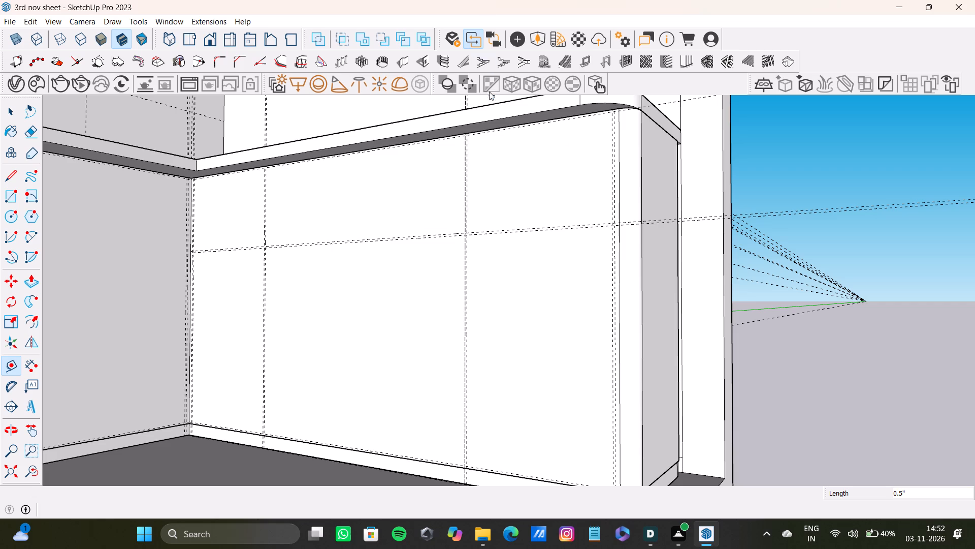
# Place another horizontal guide freehand on the side counter base's front, about 2' 2" below the upper horizontal guide pair.
pyautogui.scroll(7, 410, 242)
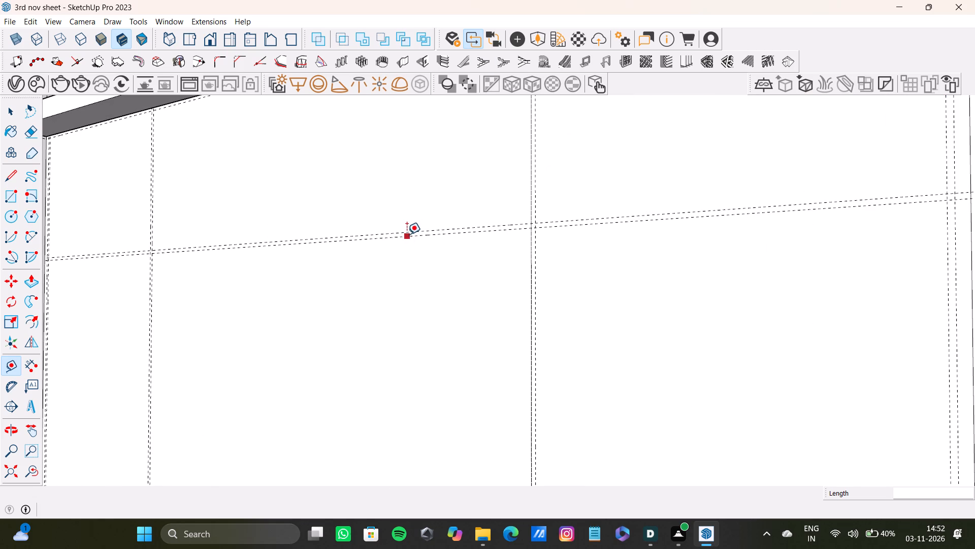
pyautogui.click(383, 238)
pyautogui.scroll(-2, 437, 303)
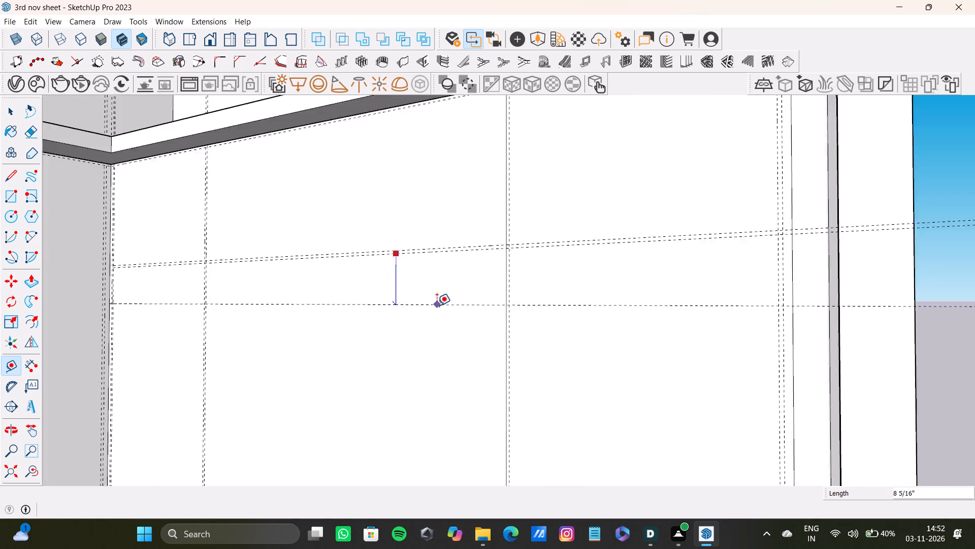
pyautogui.scroll(-12, 437, 306)
pyautogui.moveTo(437, 310); pyautogui.dragTo(406, 263, button='middle')
pyautogui.scroll(7, 404, 269)
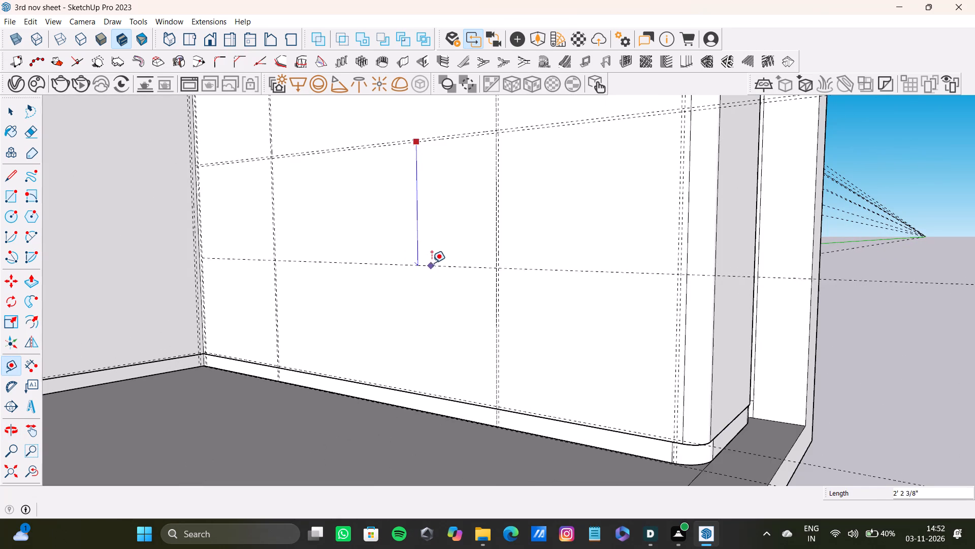
pyautogui.click(448, 263)
# Offset a horizontal guide 0.5" below the lower horizontal guide on the side counter base's front.
pyautogui.click(414, 262)
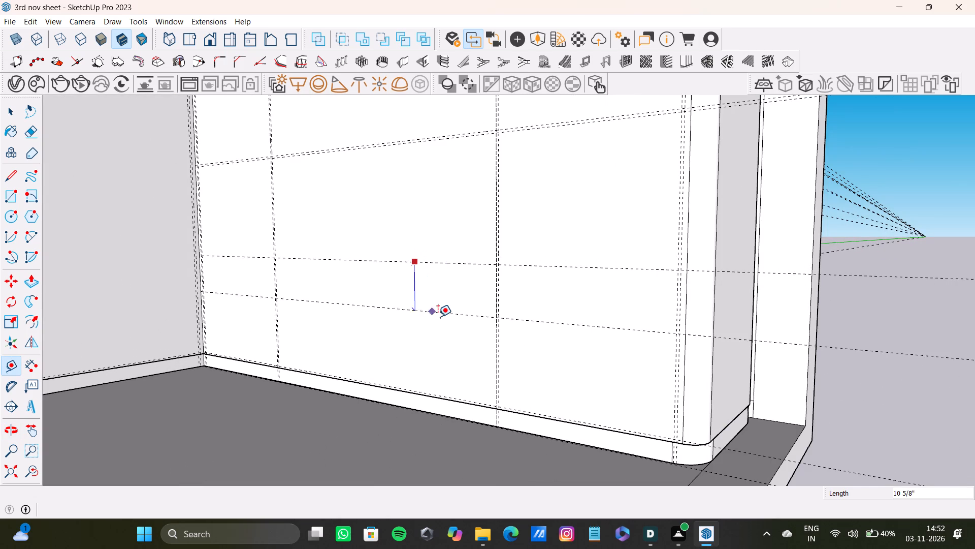
pyautogui.write('0.5"')
pyautogui.press('Return')
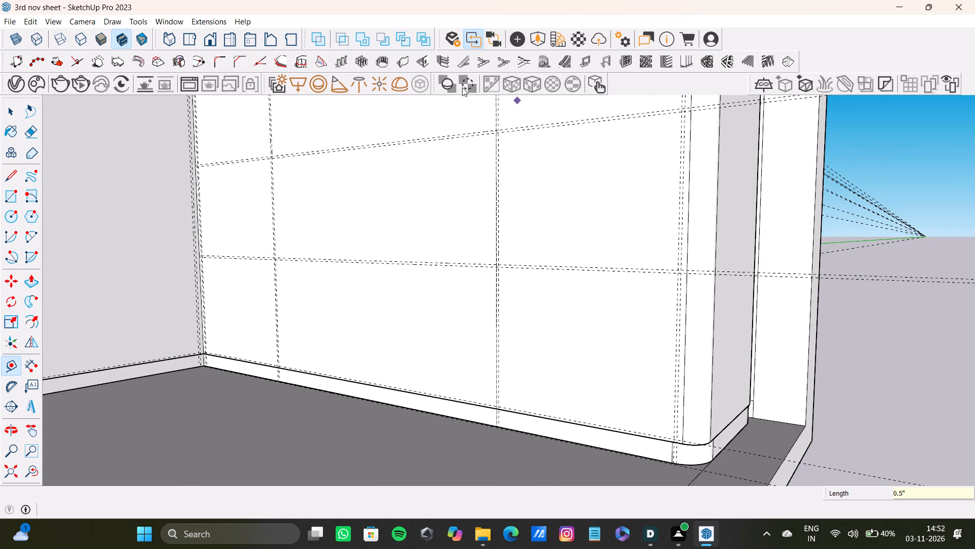
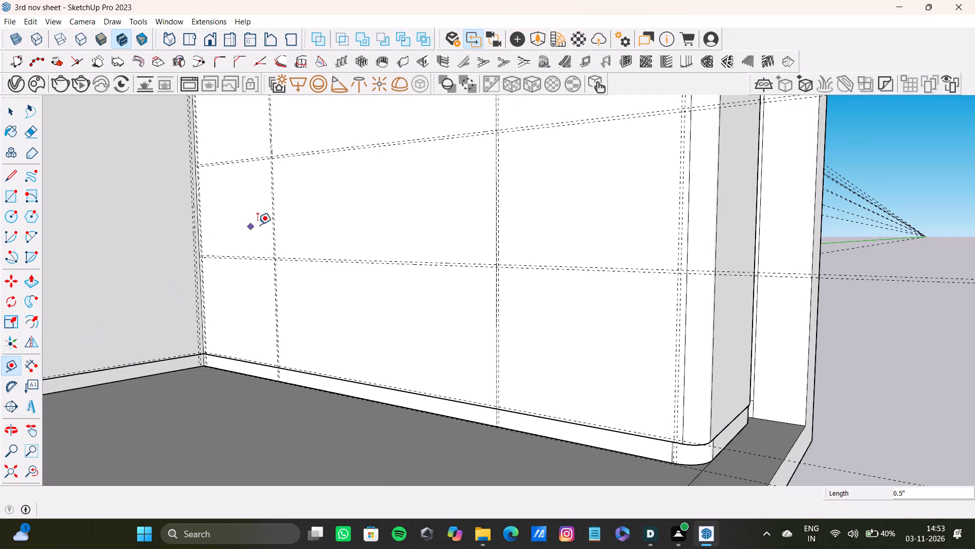
# Draw a narrow full-height rectangle on the side counter base's front at the inner corner, from the under-countertop guide to the guide above the plinth.
pyautogui.scroll(-13, 264, 225)
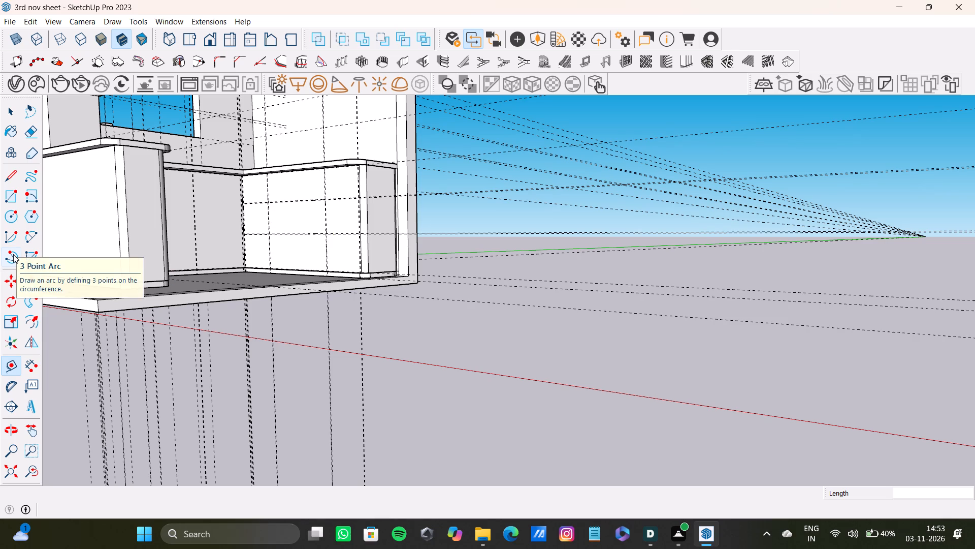
pyautogui.scroll(9, 219, 240)
pyautogui.scroll(5, 247, 210)
pyautogui.scroll(-3, 249, 209)
pyautogui.keyDown('shift'); pyautogui.moveTo(249, 209); pyautogui.dragTo(240, 258, button='middle'); pyautogui.keyUp('shift')
pyautogui.scroll(5, 249, 204)
pyautogui.keyDown('shift'); pyautogui.moveTo(257, 195); pyautogui.dragTo(229, 247, button='middle'); pyautogui.keyUp('shift')
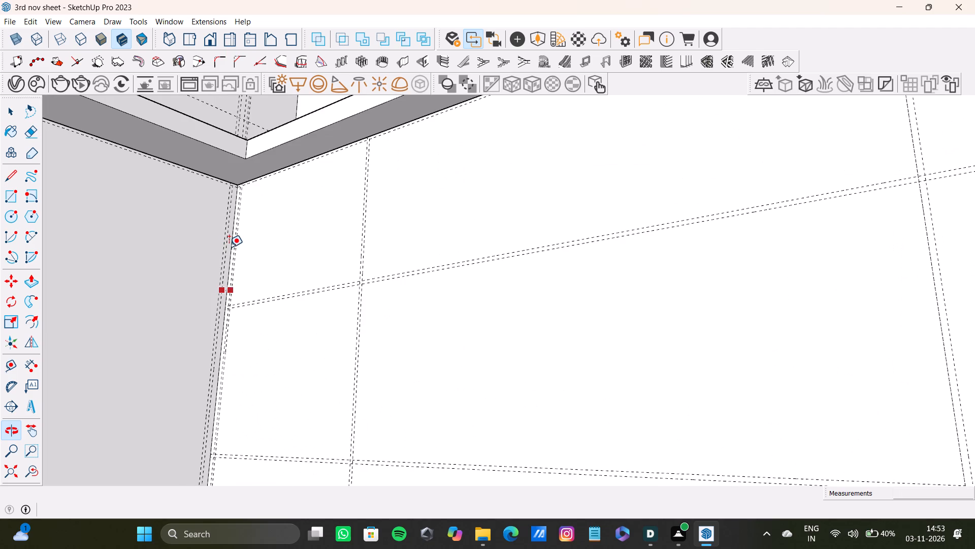
pyautogui.press('r')
pyautogui.scroll(7, 243, 206)
pyautogui.click(240, 176)
pyautogui.scroll(-2, 290, 216)
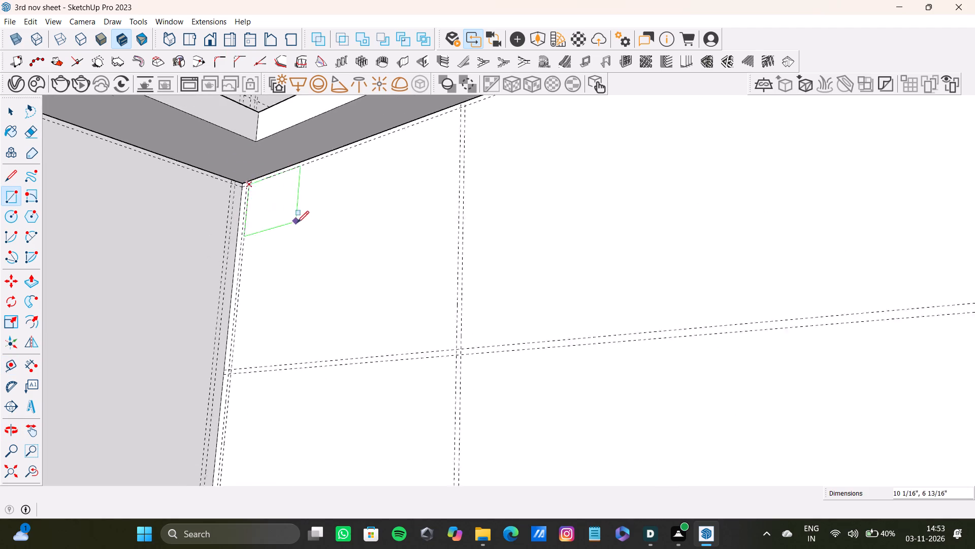
pyautogui.scroll(-12, 297, 223)
pyautogui.moveTo(352, 306); pyautogui.dragTo(389, 304, button='middle')
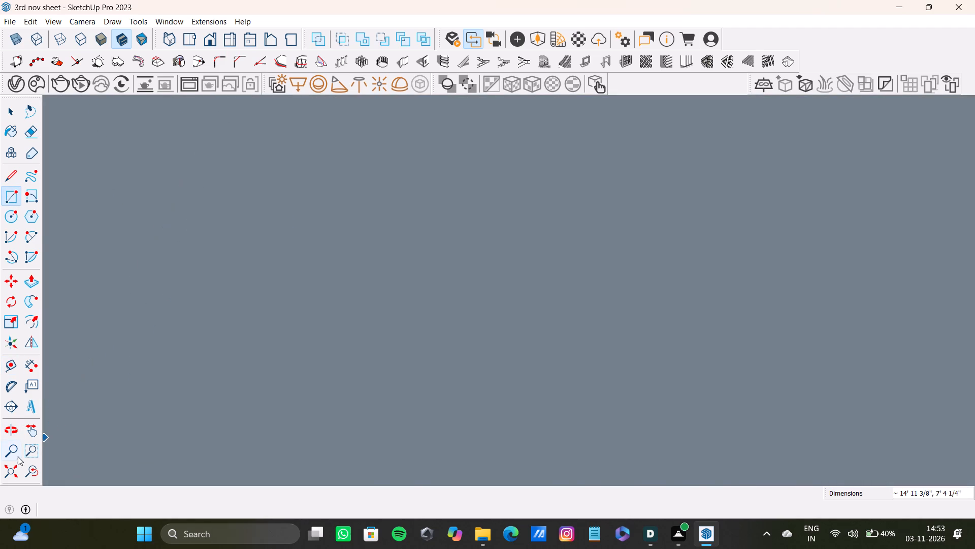
pyautogui.click(7, 467)
pyautogui.scroll(8, 514, 305)
pyautogui.keyDown('shift'); pyautogui.moveTo(684, 290); pyautogui.dragTo(562, 259, button='middle'); pyautogui.keyUp('shift')
pyautogui.scroll(5, 674, 296)
pyautogui.keyDown('shift'); pyautogui.moveTo(659, 281); pyautogui.dragTo(607, 199, button='middle'); pyautogui.keyUp('shift')
pyautogui.scroll(6, 597, 209)
pyautogui.keyDown('shift'); pyautogui.moveTo(607, 256); pyautogui.dragTo(561, 194, button='middle'); pyautogui.keyUp('shift')
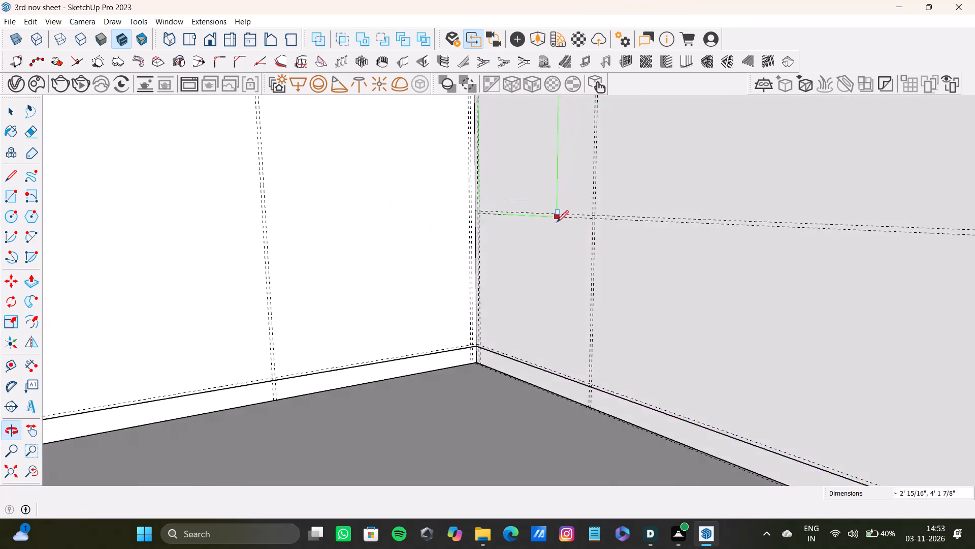
pyautogui.scroll(7, 560, 232)
pyautogui.moveTo(578, 315); pyautogui.dragTo(627, 253, button='middle')
pyautogui.scroll(4, 630, 296)
pyautogui.keyDown('shift'); pyautogui.moveTo(622, 284); pyautogui.dragTo(593, 238, button='middle'); pyautogui.keyUp('shift')
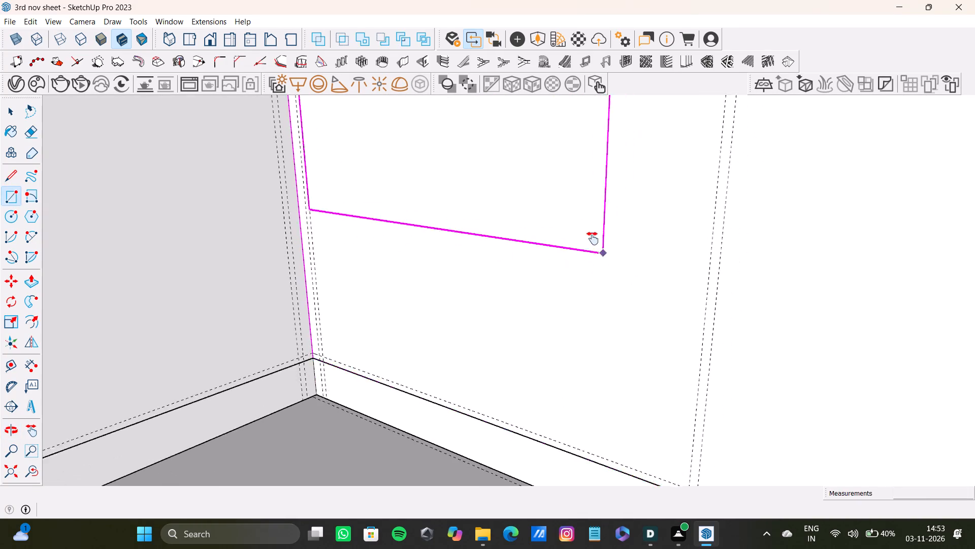
pyautogui.keyDown('shift'); pyautogui.moveTo(593, 238); pyautogui.dragTo(572, 219, button='middle'); pyautogui.keyUp('shift')
pyautogui.click(656, 458)
# Draw a top-row rectangle about 5' 10" by 1' 11" on the side counter base's front, beside the narrow corner panel.
pyautogui.scroll(-12, 562, 364)
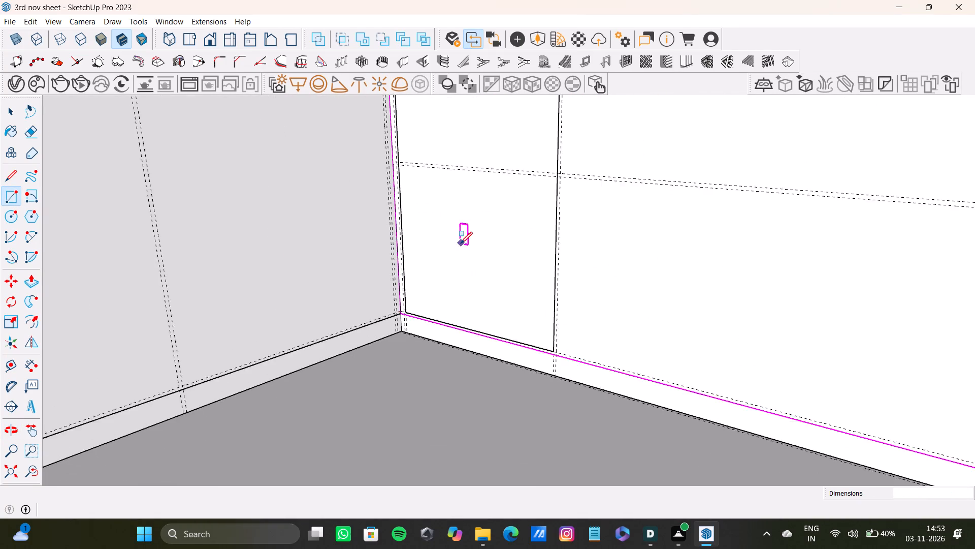
pyautogui.scroll(-2, 461, 243)
pyautogui.keyDown('shift'); pyautogui.moveTo(445, 249); pyautogui.dragTo(221, 413, button='middle'); pyautogui.keyUp('shift')
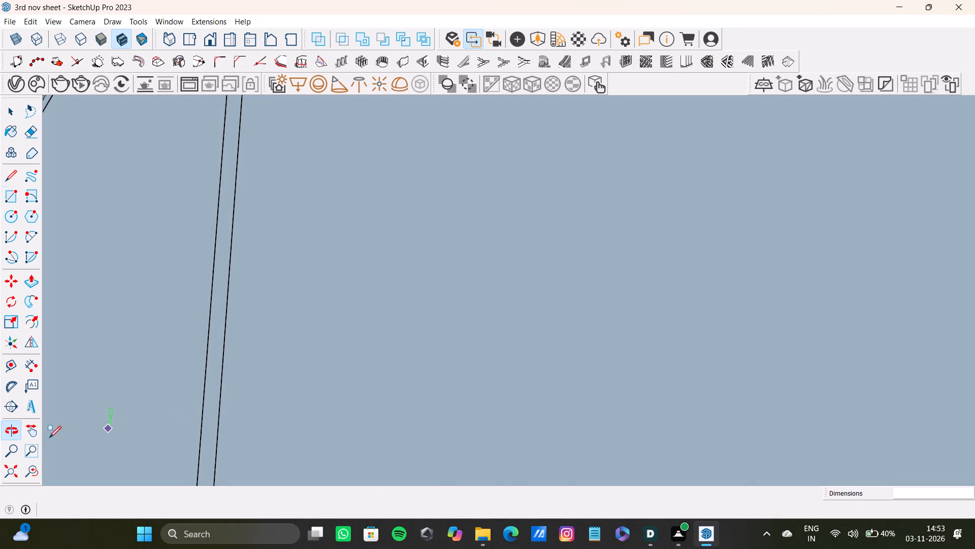
pyautogui.click(4, 472)
pyautogui.keyDown('shift'); pyautogui.moveTo(471, 318); pyautogui.dragTo(216, 284, button='middle'); pyautogui.keyUp('shift')
pyautogui.scroll(10, 532, 313)
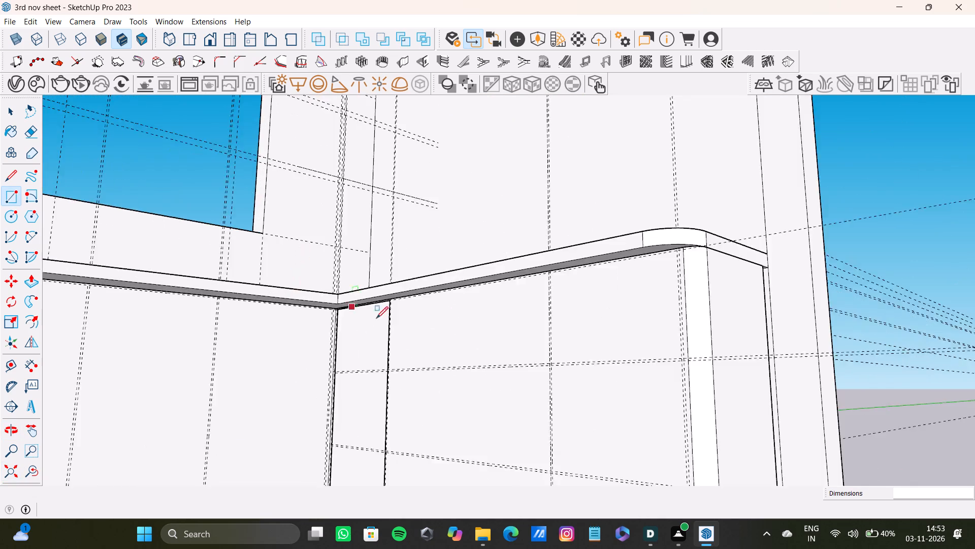
pyautogui.scroll(12, 376, 318)
pyautogui.click(388, 261)
pyautogui.scroll(-2, 522, 329)
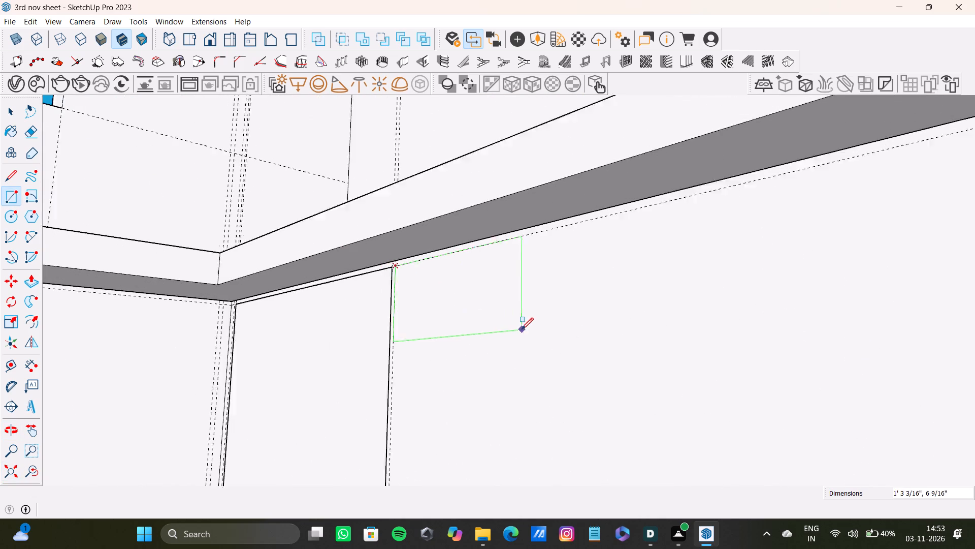
pyautogui.scroll(-5, 522, 329)
pyautogui.keyDown('shift'); pyautogui.moveTo(654, 379); pyautogui.dragTo(316, 161, button='middle'); pyautogui.keyUp('shift')
pyautogui.scroll(-4, 369, 213)
pyautogui.keyDown('shift'); pyautogui.moveTo(447, 244); pyautogui.dragTo(425, 297, button='middle'); pyautogui.keyUp('shift')
pyautogui.scroll(-1, 425, 297)
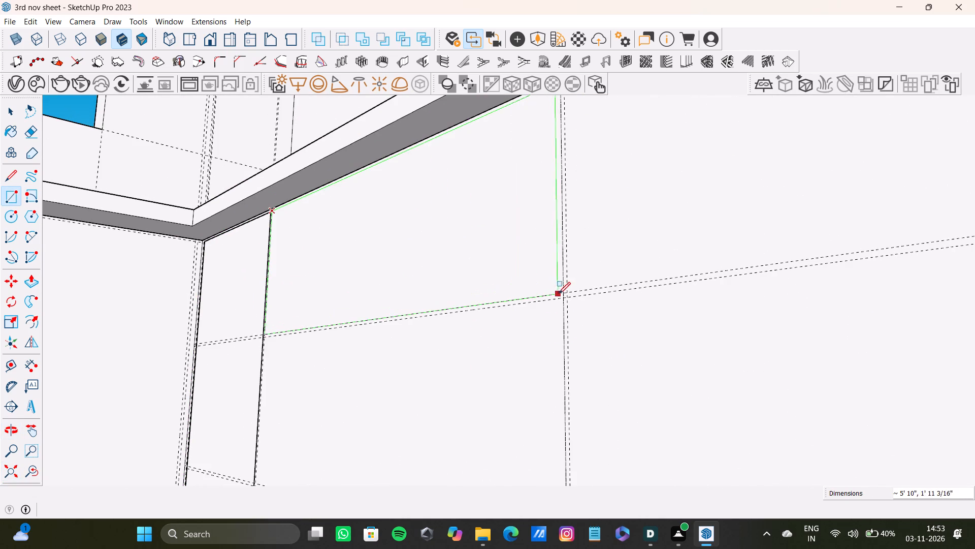
pyautogui.click(563, 292)
# Draw a middle-row rectangle about 5' 10" by 2' 2" between the horizontal guide pairs, directly below the top-row rectangle.
pyautogui.scroll(14, 299, 346)
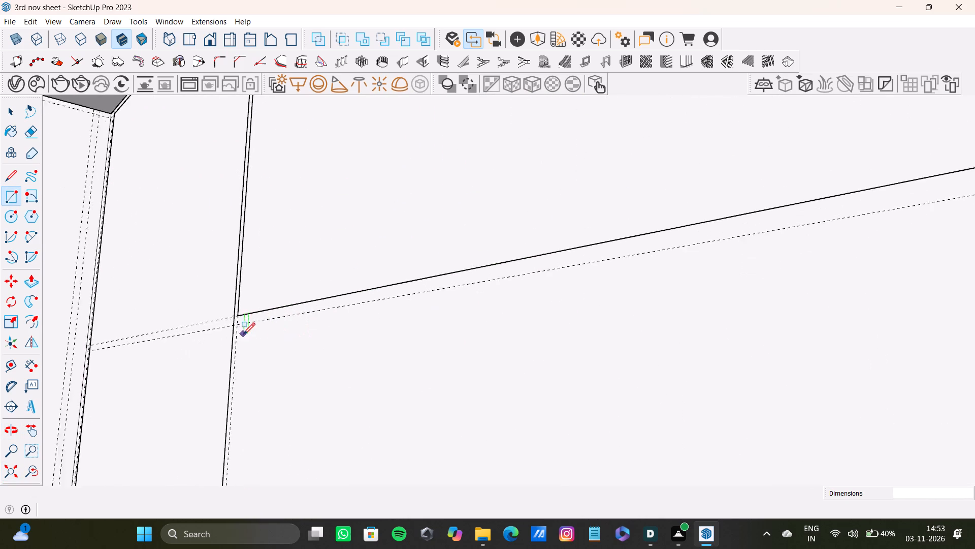
pyautogui.scroll(2, 243, 334)
pyautogui.click(235, 321)
pyautogui.scroll(-9, 476, 383)
pyautogui.keyDown('shift'); pyautogui.moveTo(596, 394); pyautogui.dragTo(376, 235, button='middle'); pyautogui.keyUp('shift')
pyautogui.keyDown('shift'); pyautogui.scroll(-7, 381, 235); pyautogui.keyUp('shift')
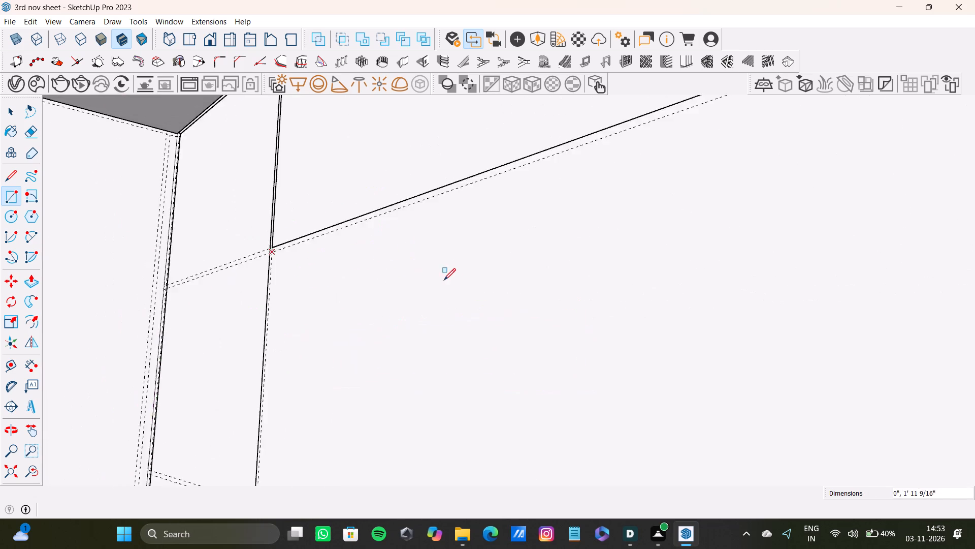
pyautogui.keyDown('shift'); pyautogui.scroll(-3, 444, 280); pyautogui.keyUp('shift')
pyautogui.keyDown('shift'); pyautogui.moveTo(511, 318); pyautogui.dragTo(490, 295, button='middle'); pyautogui.keyUp('shift')
pyautogui.scroll(-5, 424, 265)
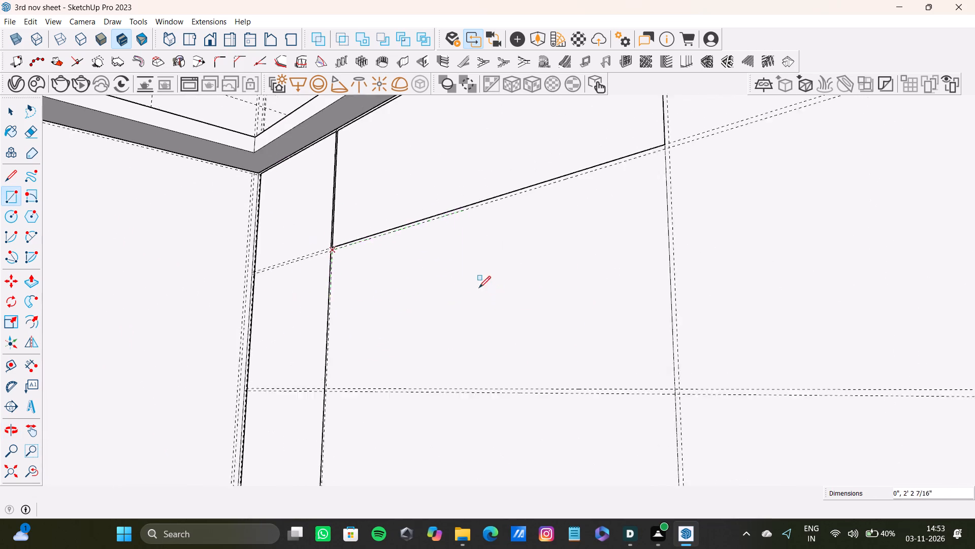
pyautogui.keyDown('shift'); pyautogui.moveTo(497, 295); pyautogui.dragTo(435, 286, button='middle'); pyautogui.keyUp('shift')
pyautogui.scroll(7, 552, 357)
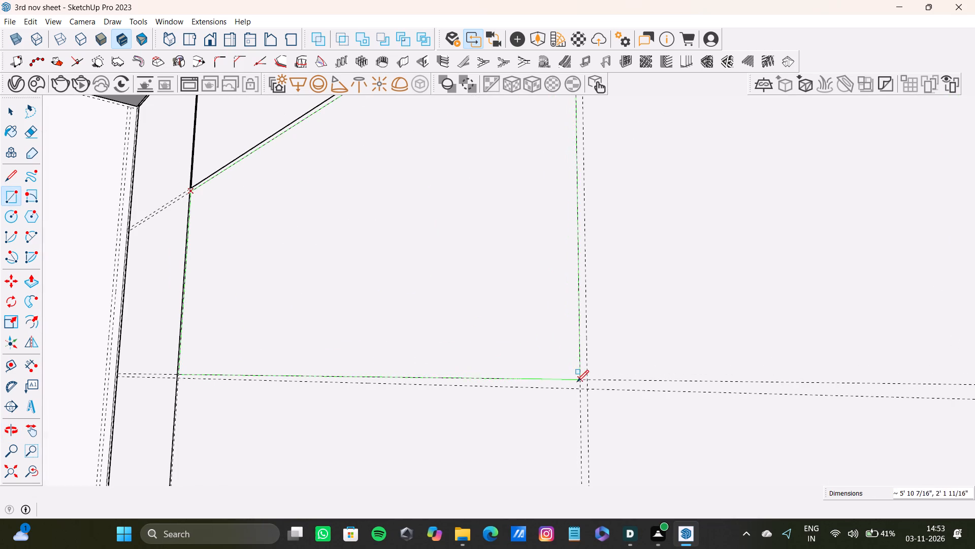
pyautogui.click(578, 382)
# Draw the bottom-row rectangle on the side counter base's front, starting at the lower horizontal guide beside the narrow corner panel.
pyautogui.scroll(-4, 562, 384)
pyautogui.keyDown('shift'); pyautogui.moveTo(554, 384); pyautogui.dragTo(547, 279, button='middle'); pyautogui.keyUp('shift')
pyautogui.scroll(8, 257, 282)
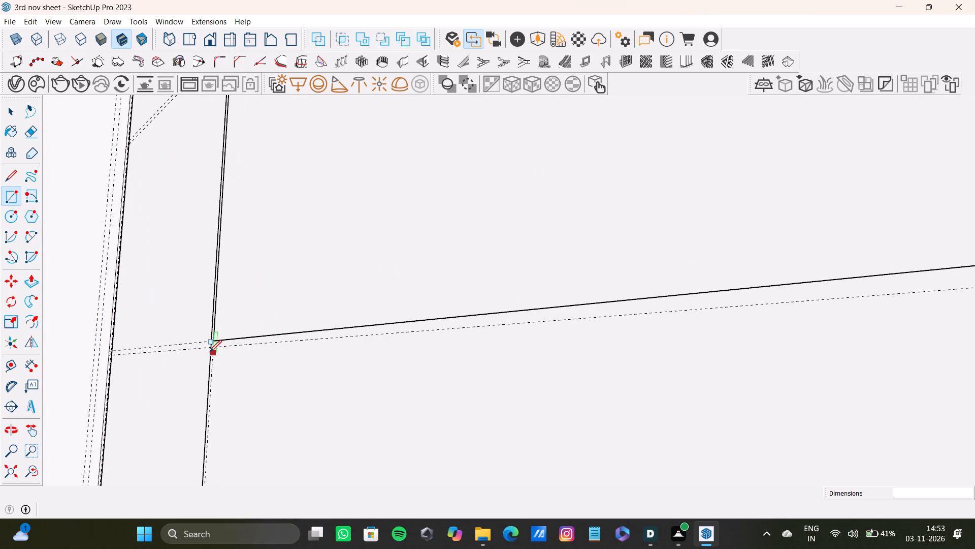
pyautogui.click(214, 349)
pyautogui.scroll(-5, 449, 413)
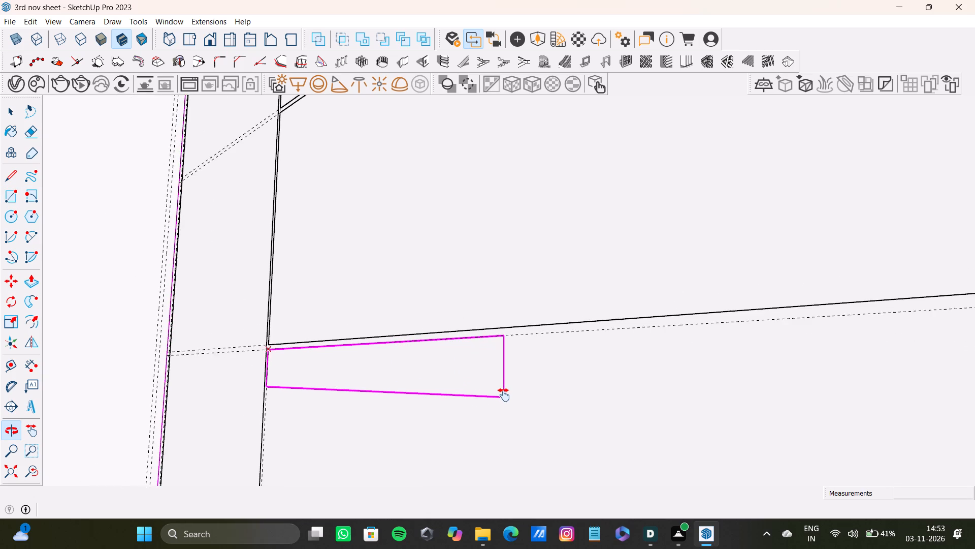
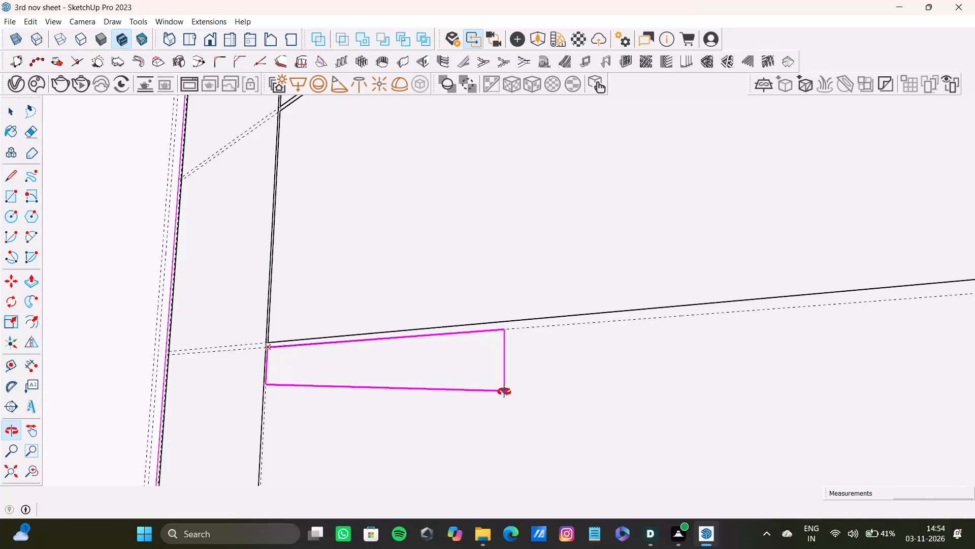
# Finish the bottom-row drawer rectangle, about 5' 10 3/4" by 2' 4 1/4", at the guide above the plinth on the side counter base.
pyautogui.scroll(-6, 504, 392)
pyautogui.keyDown('shift'); pyautogui.moveTo(504, 392); pyautogui.dragTo(473, 340, button='middle'); pyautogui.keyUp('shift')
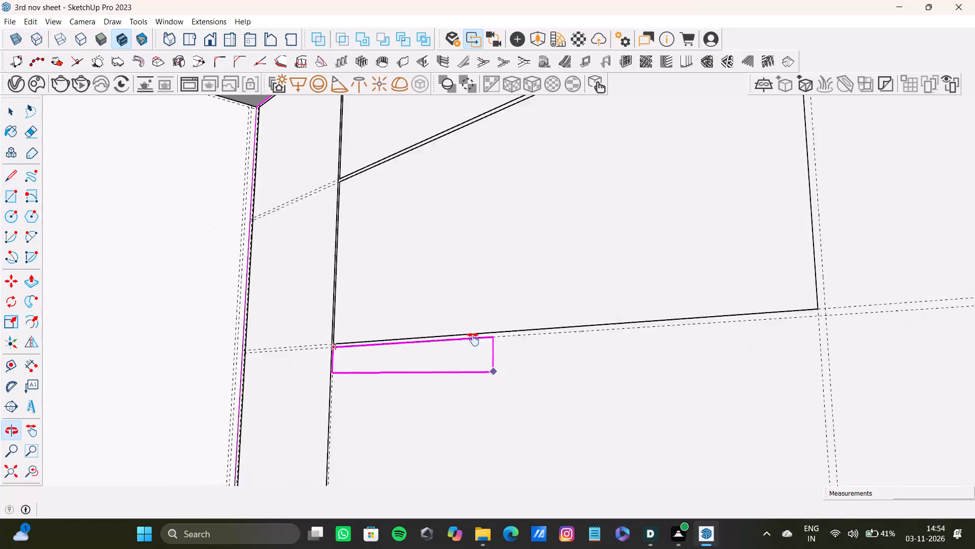
pyautogui.keyDown('shift'); pyautogui.moveTo(473, 340); pyautogui.dragTo(397, 226, button='middle'); pyautogui.keyUp('shift')
pyautogui.scroll(-3, 419, 263)
pyautogui.click(599, 424)
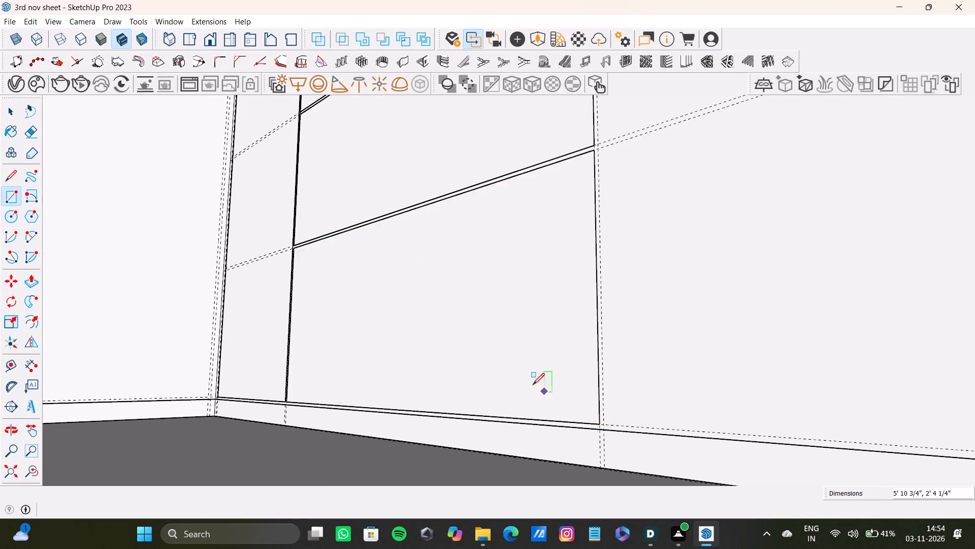
# Draw a full-height rectangle about 6' 7" by 3' on the side counter base's front, between the drawer rows and the rounded end.
pyautogui.scroll(-8, 515, 354)
pyautogui.keyDown('shift'); pyautogui.moveTo(397, 266); pyautogui.dragTo(429, 379, button='middle'); pyautogui.keyUp('shift')
pyautogui.scroll(11, 605, 286)
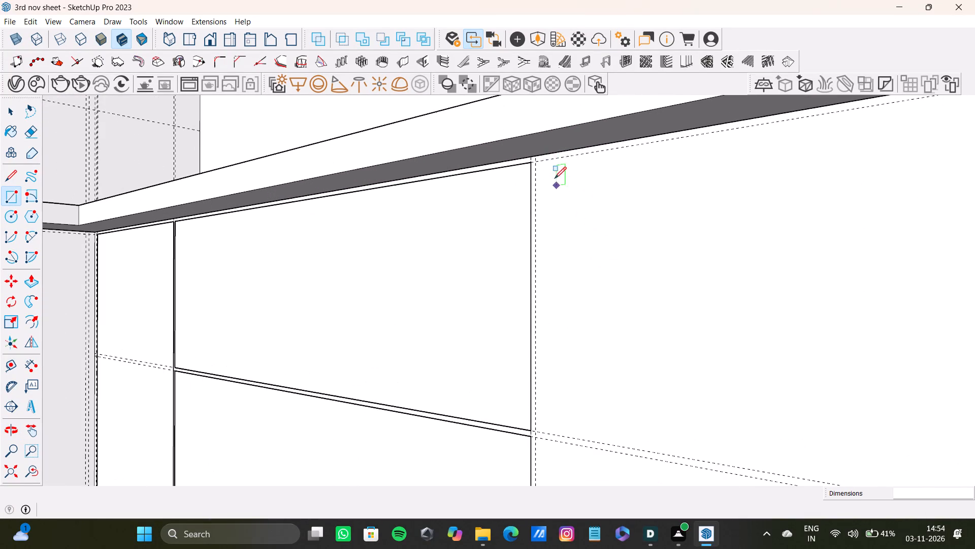
pyautogui.click(538, 160)
pyautogui.scroll(-9, 642, 287)
pyautogui.keyDown('shift'); pyautogui.moveTo(772, 400); pyautogui.dragTo(604, 181, button='middle'); pyautogui.keyUp('shift')
pyautogui.keyDown('shift'); pyautogui.scroll(-4, 561, 139); pyautogui.keyUp('shift')
pyautogui.moveTo(616, 279); pyautogui.dragTo(608, 203, button='middle')
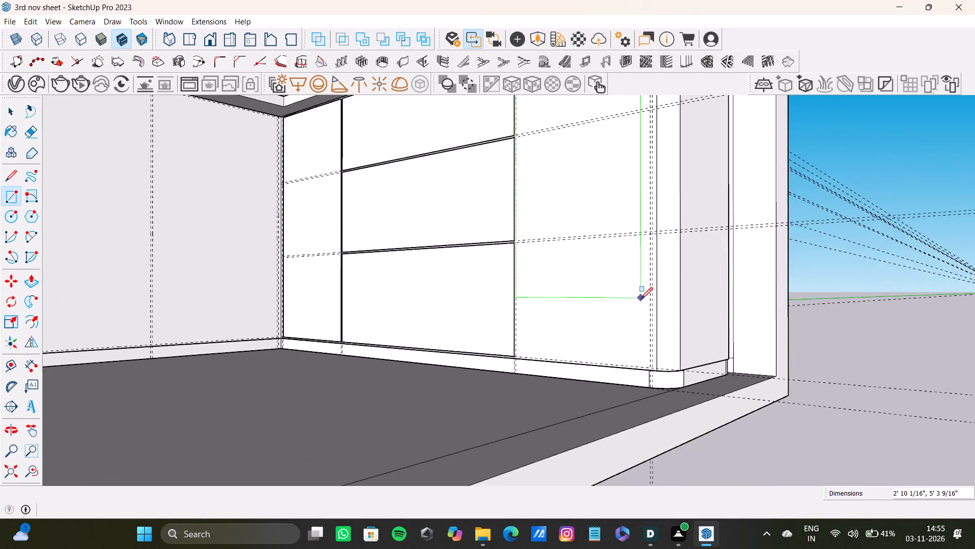
pyautogui.scroll(7, 641, 300)
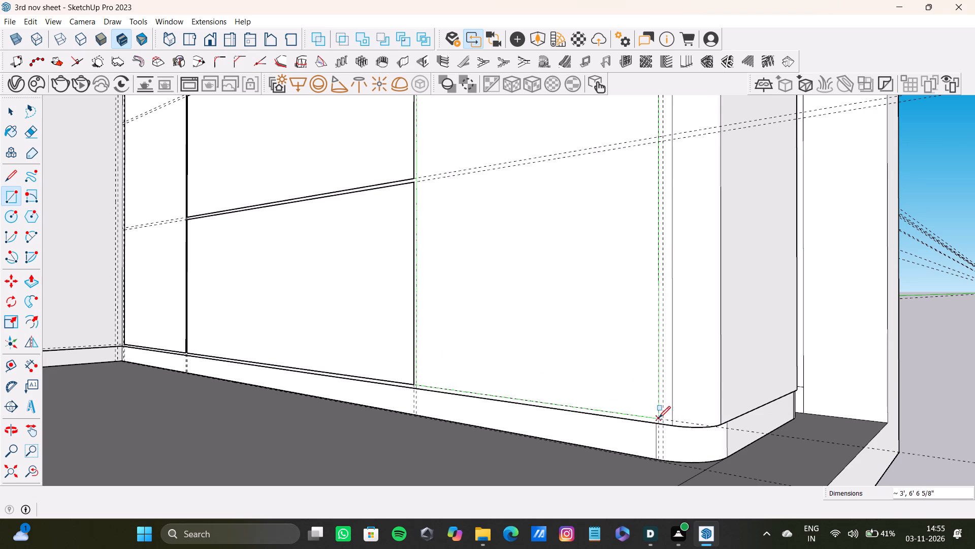
pyautogui.click(659, 417)
# Draw a full-height door rectangle along the guides on the back counter base's front, beside the corner opposite the drawer-front counter.
pyautogui.scroll(-6, 616, 389)
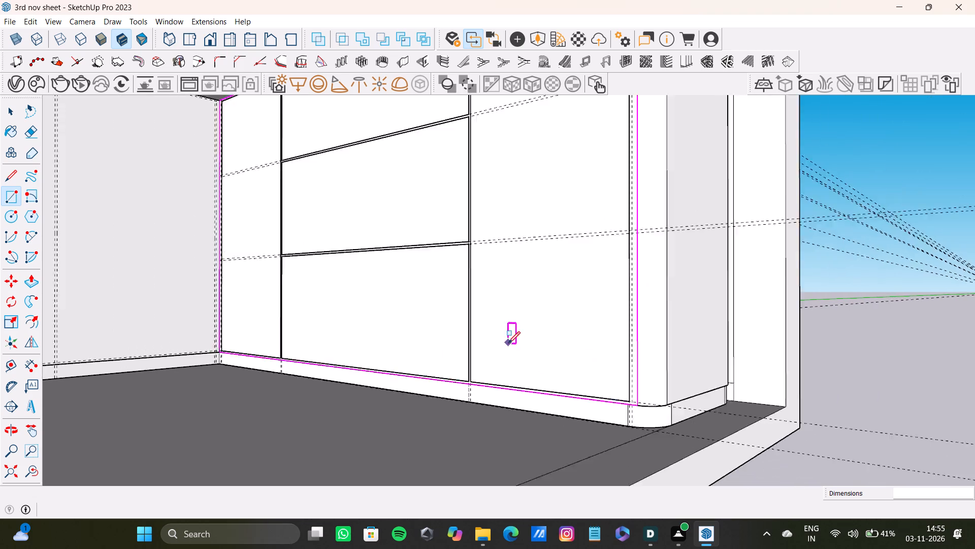
pyautogui.scroll(-7, 508, 343)
pyautogui.moveTo(492, 322); pyautogui.dragTo(549, 393, button='middle')
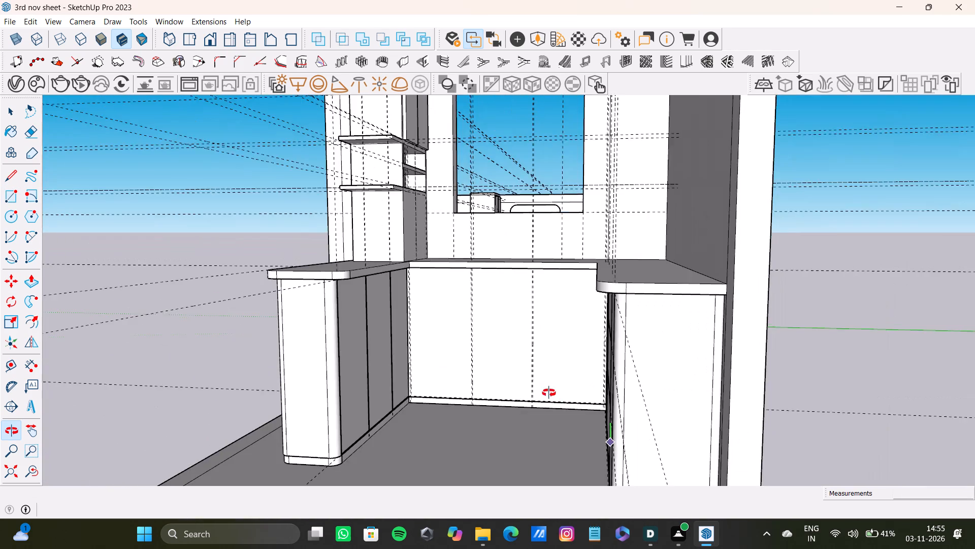
pyautogui.moveTo(549, 393); pyautogui.dragTo(549, 391, button='middle')
pyautogui.scroll(14, 463, 327)
pyautogui.moveTo(418, 247); pyautogui.dragTo(408, 205, button='middle')
pyautogui.scroll(8, 395, 189)
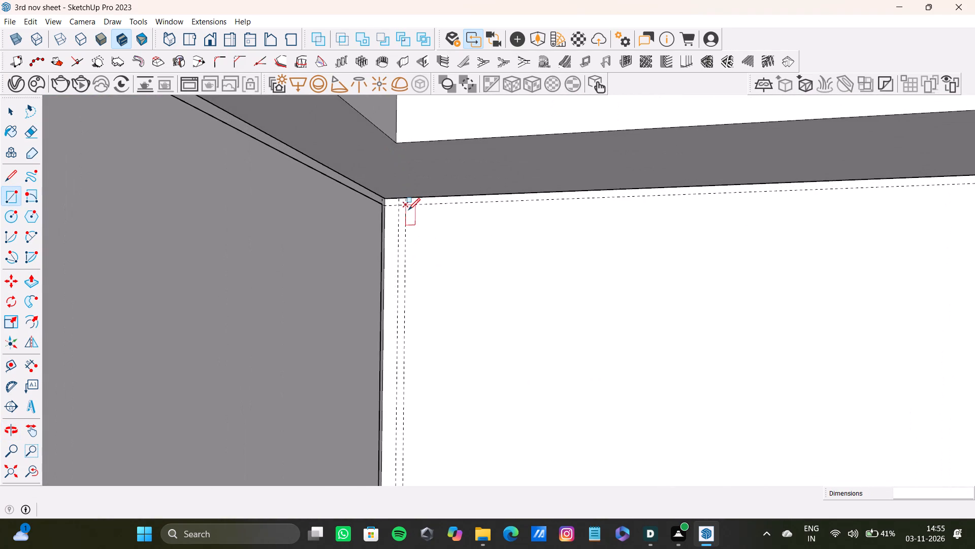
pyautogui.click(406, 206)
pyautogui.scroll(-10, 487, 270)
pyautogui.keyDown('shift'); pyautogui.moveTo(648, 359); pyautogui.dragTo(471, 211, button='middle'); pyautogui.keyUp('shift')
pyautogui.scroll(-6, 433, 187)
pyautogui.scroll(1, 480, 288)
pyautogui.moveTo(480, 288); pyautogui.dragTo(486, 172, button='middle')
pyautogui.scroll(-4, 485, 194)
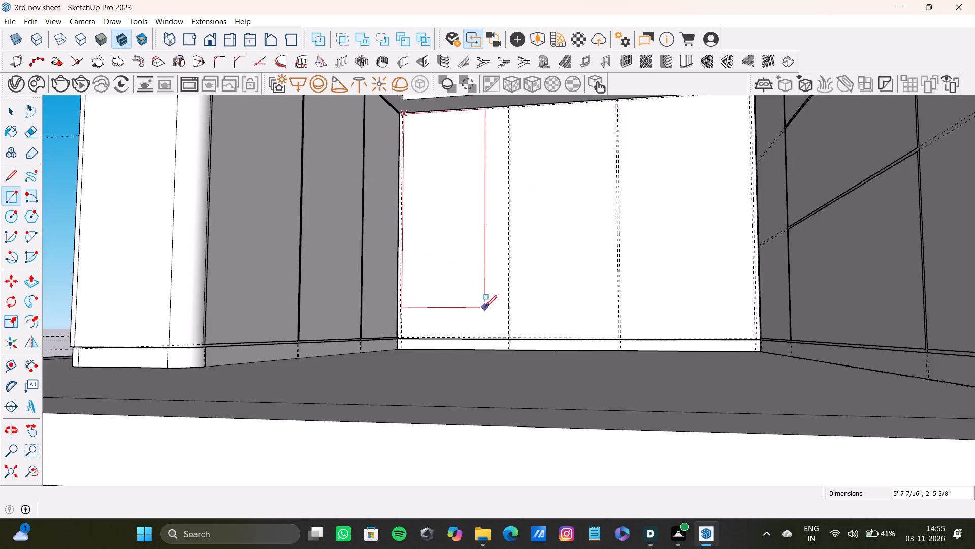
pyautogui.scroll(12, 494, 316)
pyautogui.click(514, 354)
# Draw the middle full-height door rectangle on the back counter base, from the under-countertop guide to the guide above the plinth.
pyautogui.scroll(-6, 413, 278)
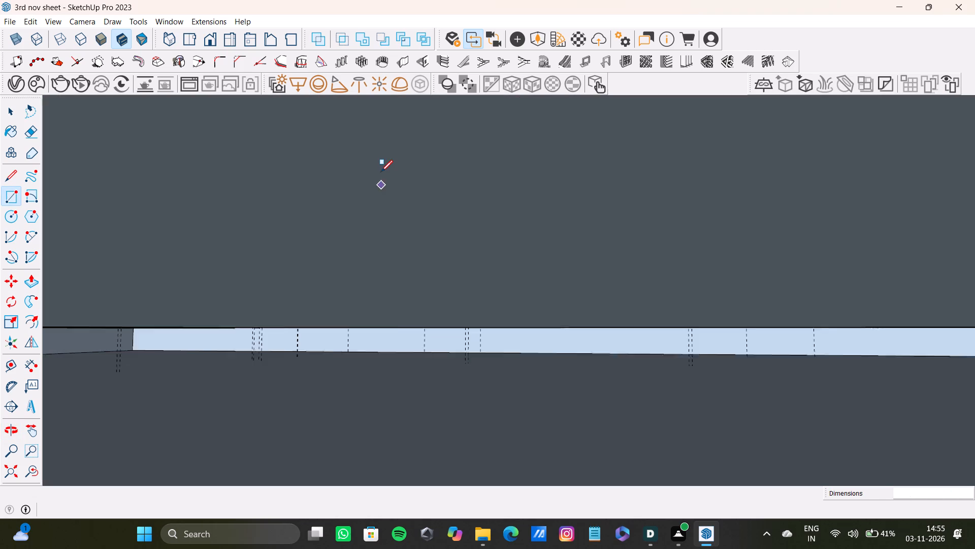
pyautogui.scroll(-6, 381, 172)
pyautogui.click(9, 477)
pyautogui.moveTo(349, 303); pyautogui.dragTo(360, 352, button='middle')
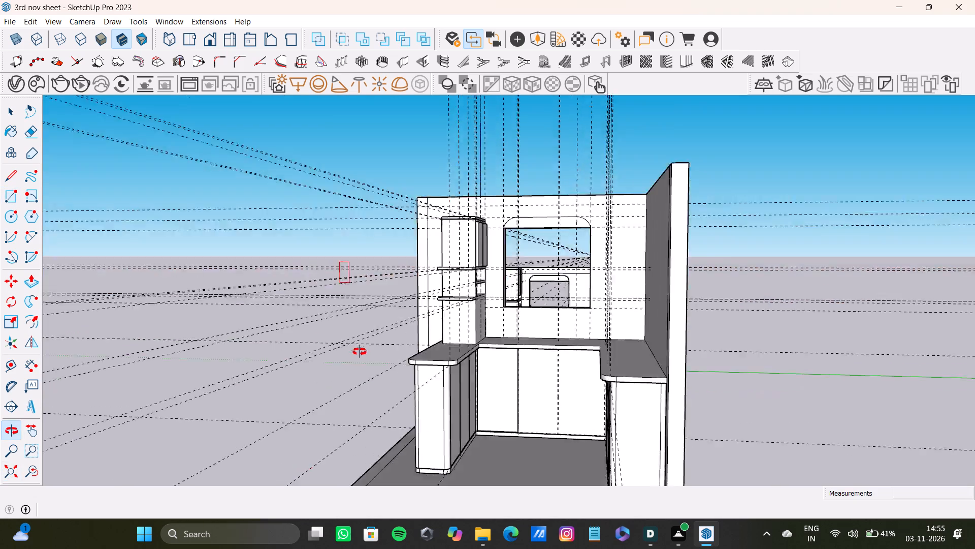
pyautogui.moveTo(360, 352); pyautogui.dragTo(368, 356, button='middle')
pyautogui.scroll(20, 482, 384)
pyautogui.scroll(3, 482, 384)
pyautogui.keyDown('shift'); pyautogui.moveTo(591, 322); pyautogui.dragTo(551, 286, button='middle'); pyautogui.keyUp('shift')
pyautogui.scroll(1, 551, 309)
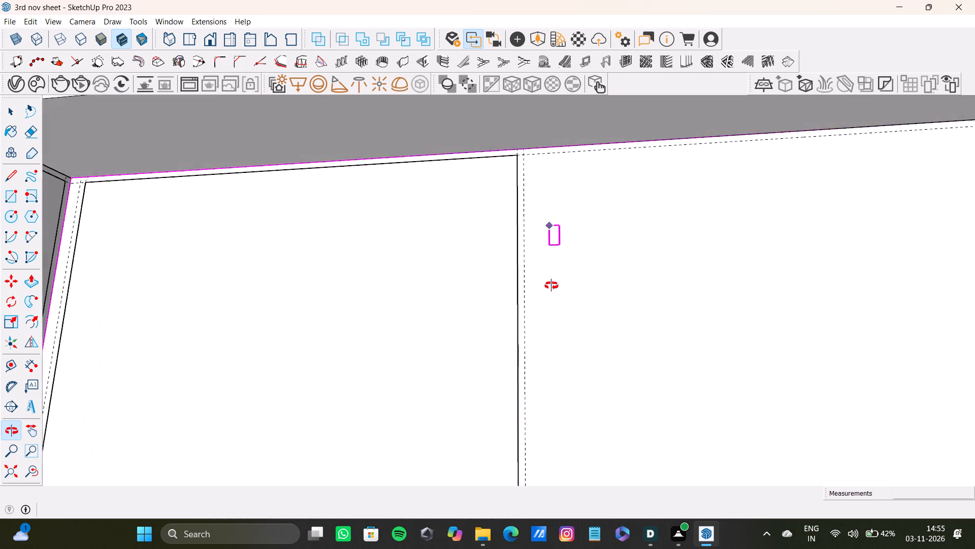
pyautogui.keyDown('shift'); pyautogui.moveTo(551, 286); pyautogui.dragTo(548, 281, button='middle'); pyautogui.keyUp('shift')
pyautogui.scroll(1, 515, 218)
pyautogui.click(521, 139)
pyautogui.scroll(-5, 754, 384)
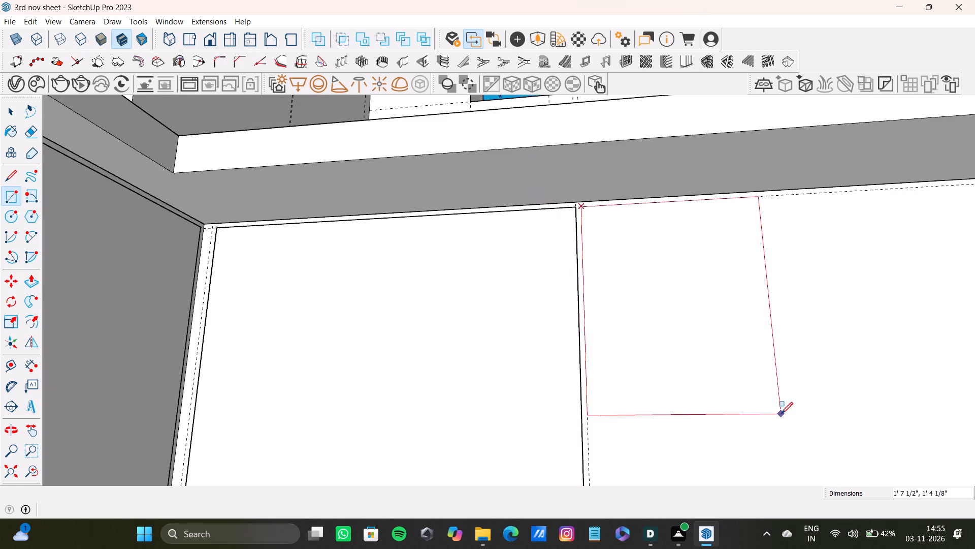
pyautogui.scroll(-3, 781, 414)
pyautogui.keyDown('shift'); pyautogui.moveTo(836, 449); pyautogui.dragTo(615, 374, button='middle'); pyautogui.keyUp('shift')
pyautogui.scroll(-4, 614, 377)
pyautogui.keyDown('shift'); pyautogui.moveTo(677, 480); pyautogui.dragTo(562, 144, button='middle'); pyautogui.keyUp('shift')
pyautogui.scroll(-3, 535, 143)
pyautogui.scroll(5, 536, 243)
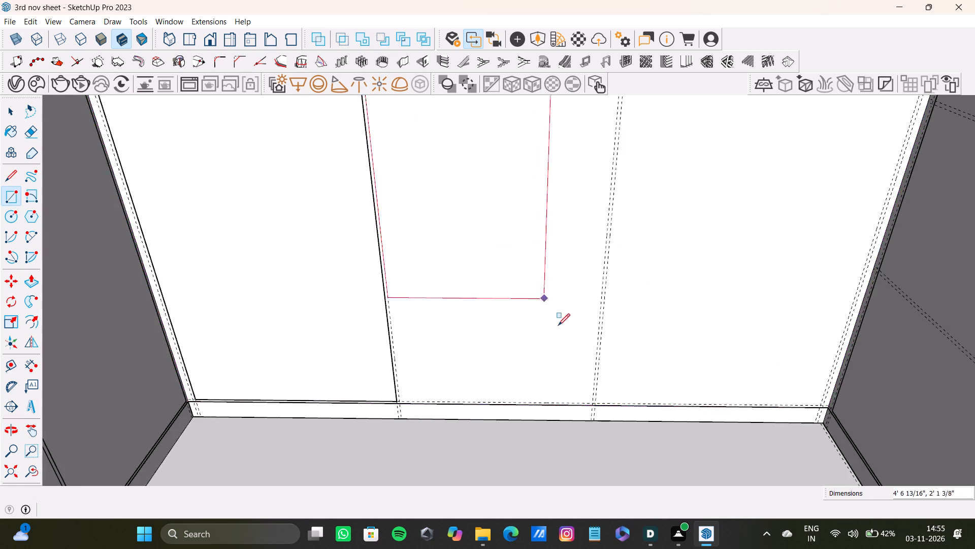
pyautogui.scroll(8, 558, 325)
pyautogui.click(630, 468)
# Draw the third full-height door rectangle on the back counter base, ending at the guides beside the drawer-front counter's corner.
pyautogui.scroll(-7, 570, 295)
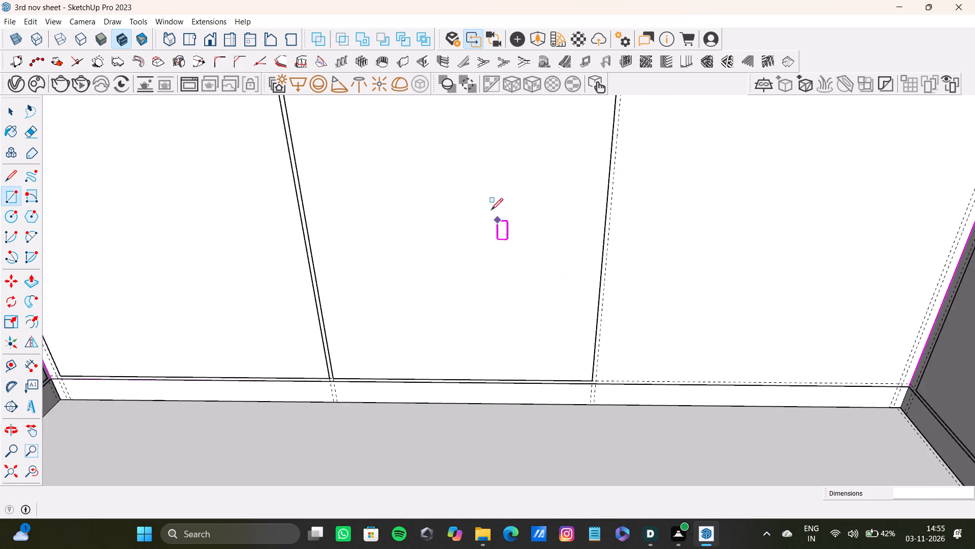
pyautogui.keyDown('shift'); pyautogui.moveTo(482, 194); pyautogui.dragTo(441, 174, button='middle'); pyautogui.keyUp('shift')
pyautogui.scroll(-5, 441, 167)
pyautogui.moveTo(12, 470); pyautogui.dragTo(16, 457)
pyautogui.moveTo(479, 285); pyautogui.dragTo(412, 504, button='middle')
pyautogui.keyDown('shift'); pyautogui.moveTo(594, 154); pyautogui.dragTo(616, 431, button='middle'); pyautogui.keyUp('shift')
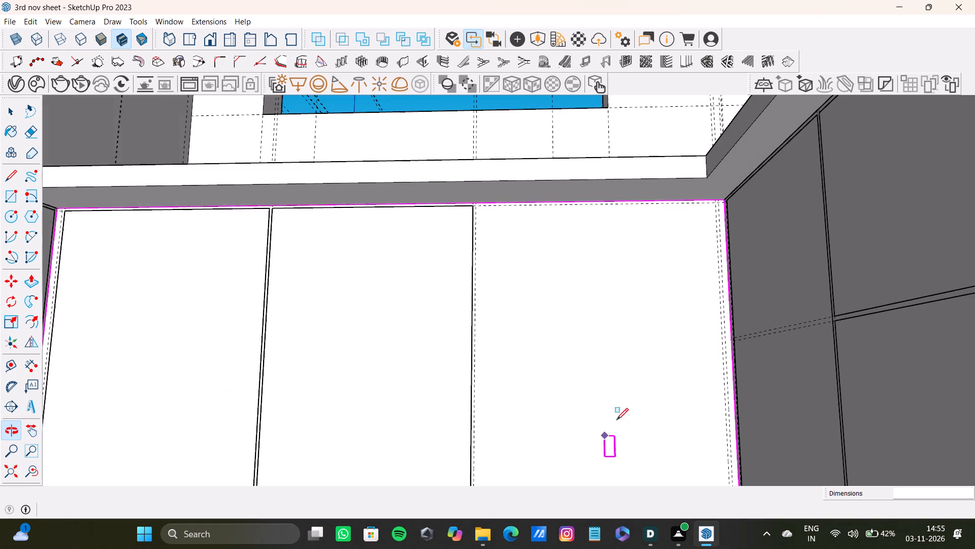
pyautogui.scroll(11, 550, 247)
pyautogui.click(443, 194)
pyautogui.scroll(-9, 634, 312)
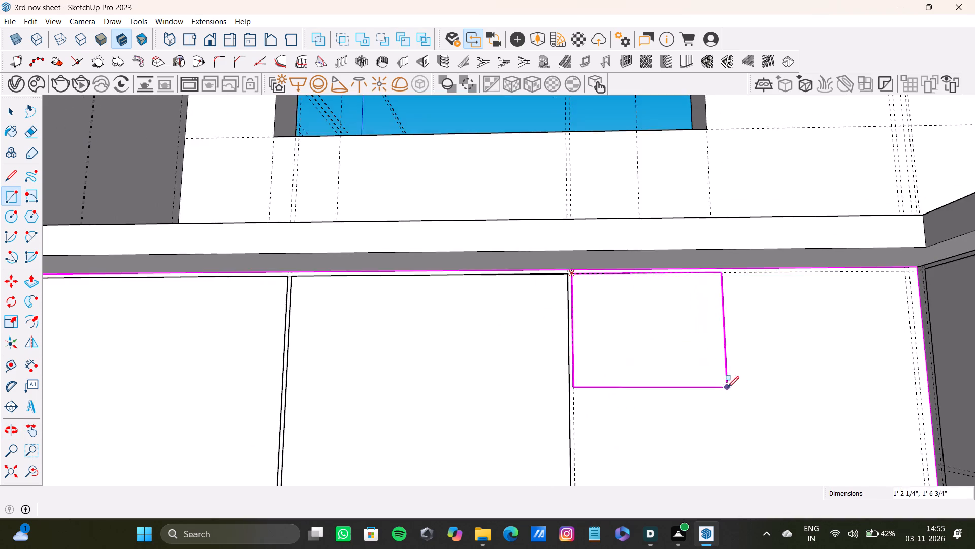
pyautogui.keyDown('shift'); pyautogui.moveTo(728, 388); pyautogui.dragTo(639, 166, button='middle'); pyautogui.keyUp('shift')
pyautogui.moveTo(639, 164); pyautogui.dragTo(607, 100, button='middle')
pyautogui.scroll(-4, 599, 181)
pyautogui.moveTo(617, 308); pyautogui.dragTo(578, 134, button='middle')
pyautogui.scroll(5, 600, 221)
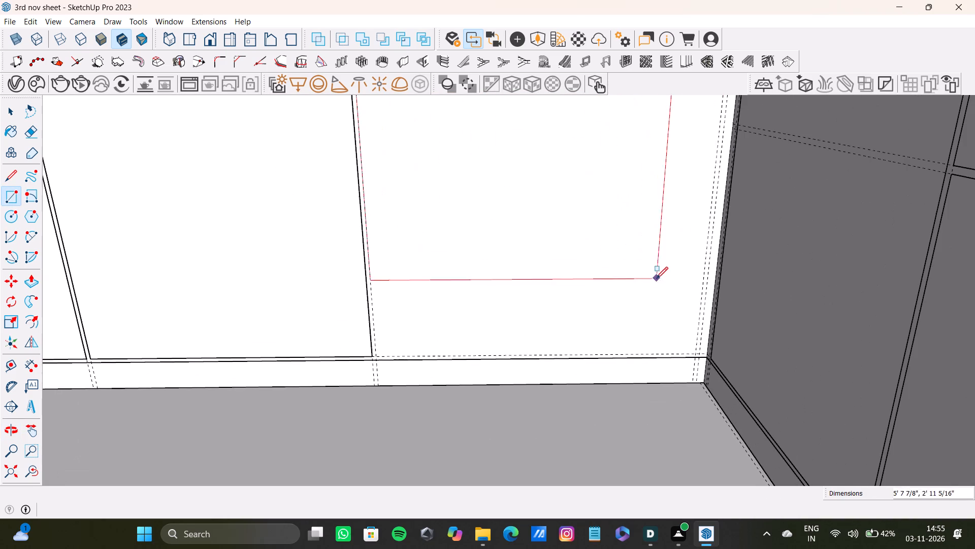
pyautogui.click(695, 353)
# Push/Pull the door front nearest the rounded end of the counter opposite the drawers outward about 3 3/16".
pyautogui.scroll(-13, 489, 296)
pyautogui.keyDown('shift'); pyautogui.moveTo(478, 290); pyautogui.dragTo(604, 329, button='middle'); pyautogui.keyUp('shift')
pyautogui.scroll(12, 369, 211)
pyautogui.press('space')
pyautogui.scroll(-8, 514, 182)
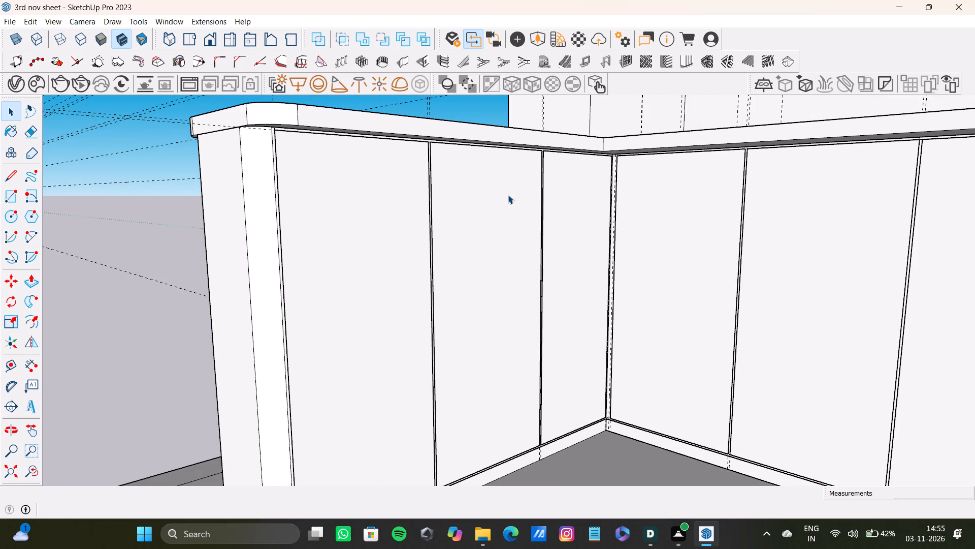
pyautogui.click(350, 195)
pyautogui.moveTo(420, 206); pyautogui.dragTo(371, 241, button='middle')
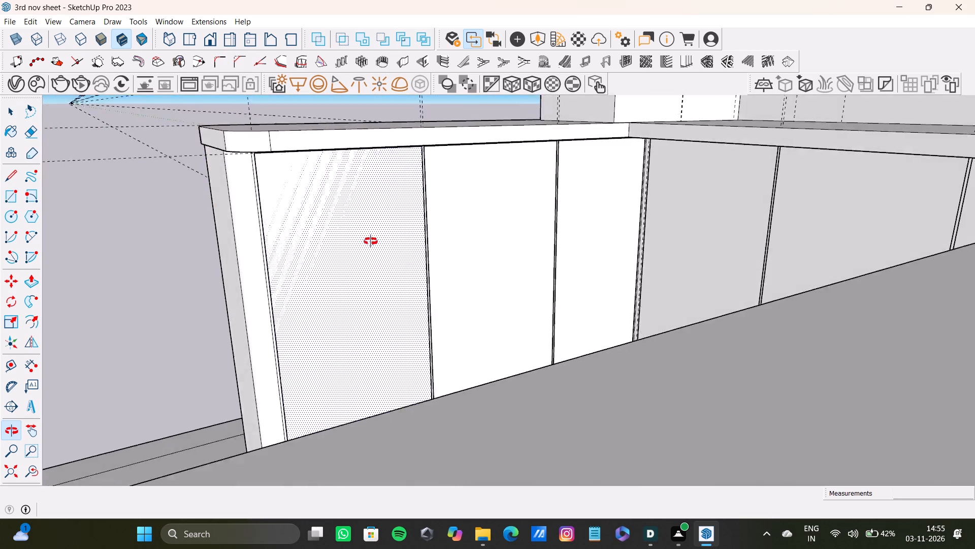
pyautogui.moveTo(371, 241); pyautogui.dragTo(425, 218, button='middle')
pyautogui.press('p')
pyautogui.scroll(5, 296, 152)
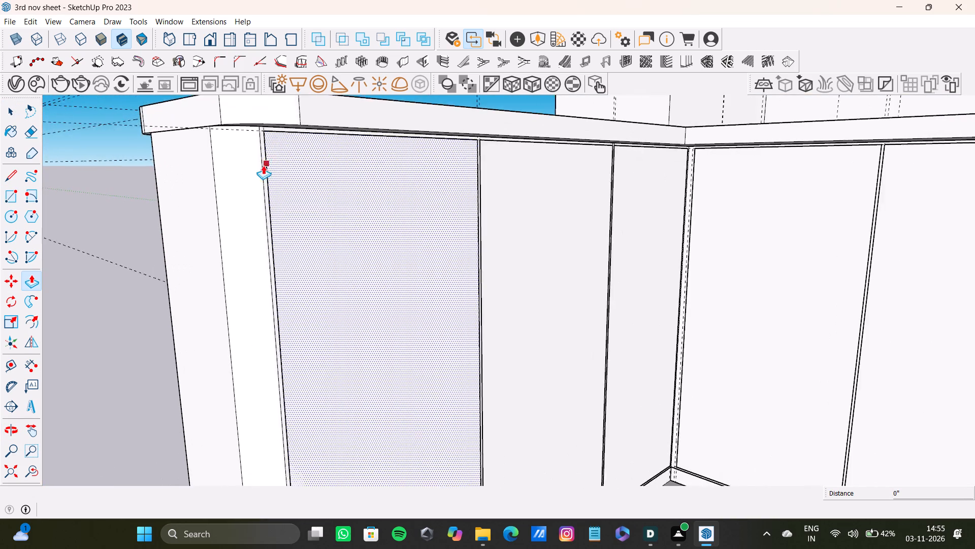
pyautogui.scroll(2, 263, 165)
pyautogui.moveTo(276, 140); pyautogui.dragTo(283, 141)
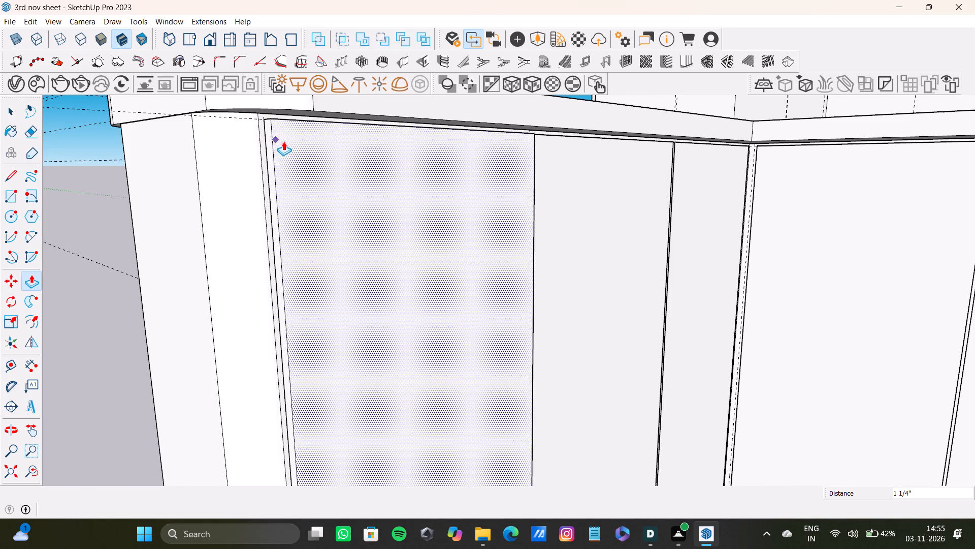
pyautogui.moveTo(283, 141); pyautogui.dragTo(294, 143)
pyautogui.scroll(-4, 284, 146)
# Push/Pull the middle door front on the same counter outward, level with the already extruded neighbouring front.
pyautogui.moveTo(287, 155); pyautogui.dragTo(362, 220, button='middle')
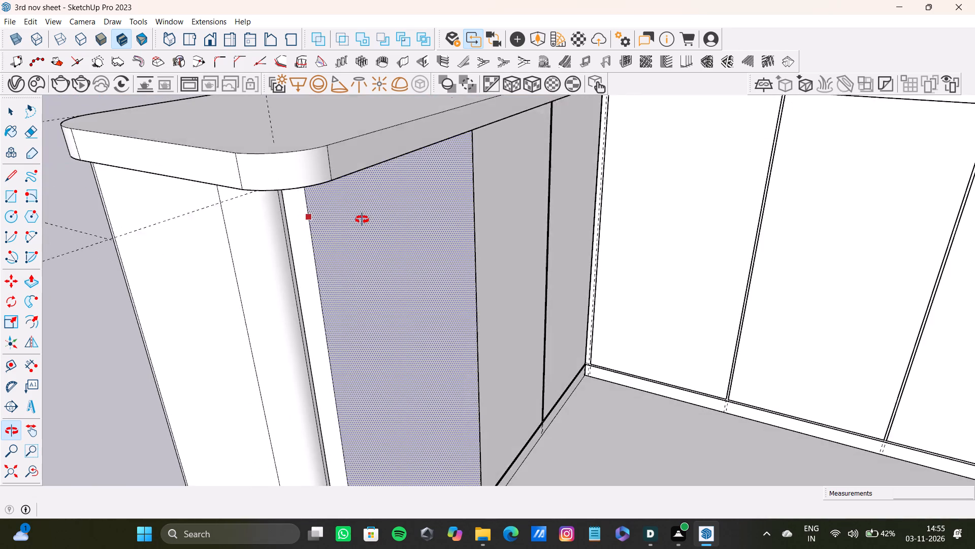
pyautogui.moveTo(362, 220); pyautogui.dragTo(298, 187, button='middle')
pyautogui.scroll(4, 519, 170)
pyautogui.moveTo(510, 151); pyautogui.dragTo(363, 136, button='middle')
pyautogui.press('space')
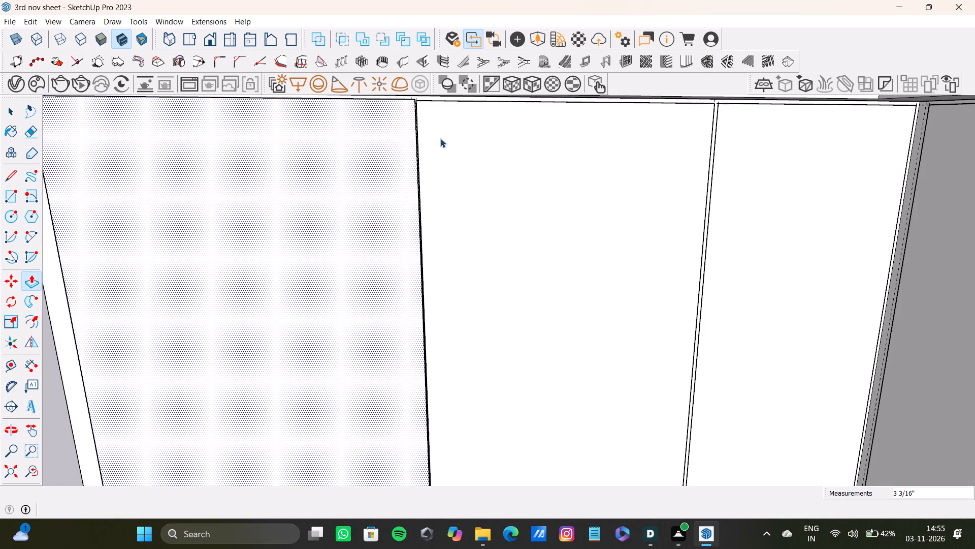
pyautogui.click(441, 138)
pyautogui.click(458, 156)
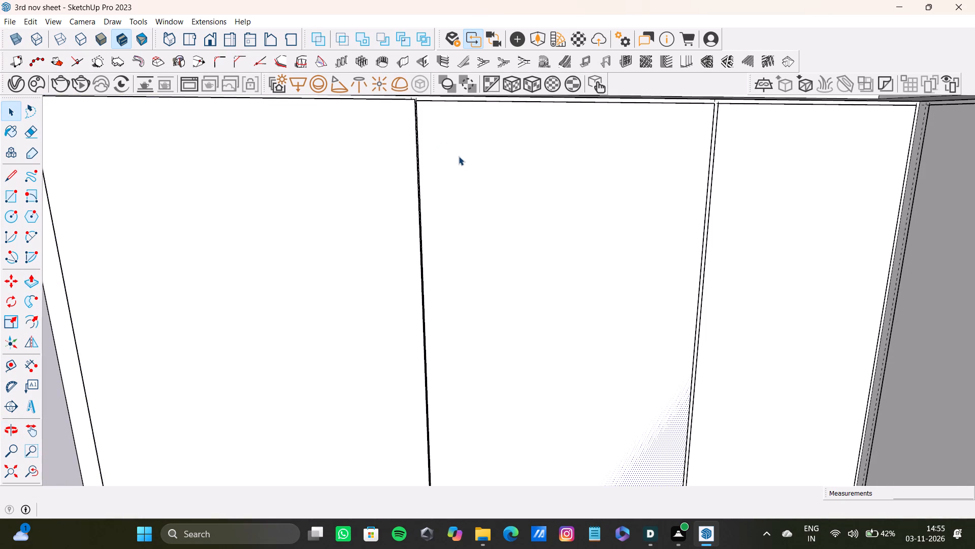
pyautogui.press('p')
pyautogui.moveTo(454, 147); pyautogui.dragTo(385, 135)
# Push/Pull the door front at the inner corner of the same counter outward about 3 3/16", level with the middle front.
pyautogui.scroll(-4, 498, 170)
pyautogui.moveTo(508, 181); pyautogui.dragTo(485, 182, button='middle')
pyautogui.press('space')
pyautogui.click(686, 170)
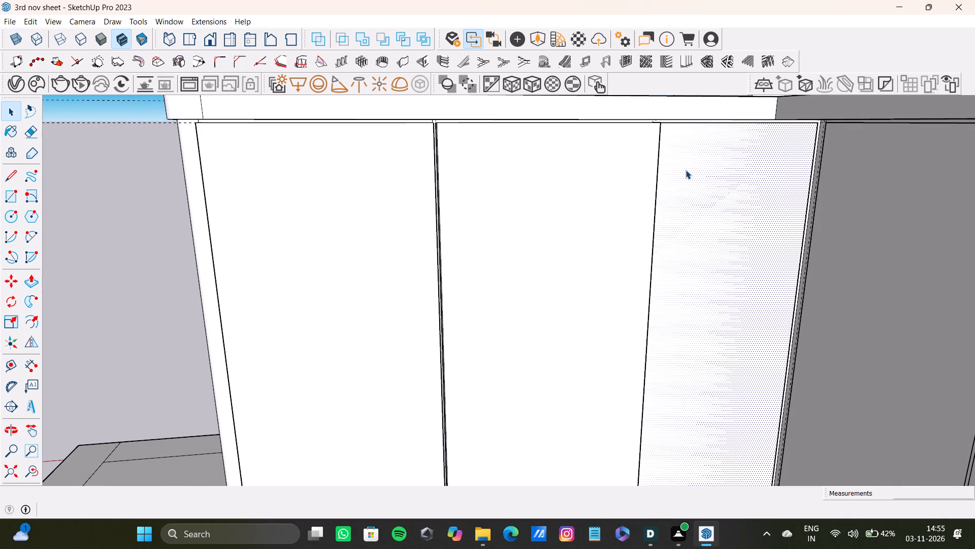
pyautogui.press('p')
pyautogui.moveTo(686, 170); pyautogui.dragTo(612, 170)
# Examine the two kitchen models as a whole from behind, from the open front and from above.
pyautogui.scroll(-7, 612, 168)
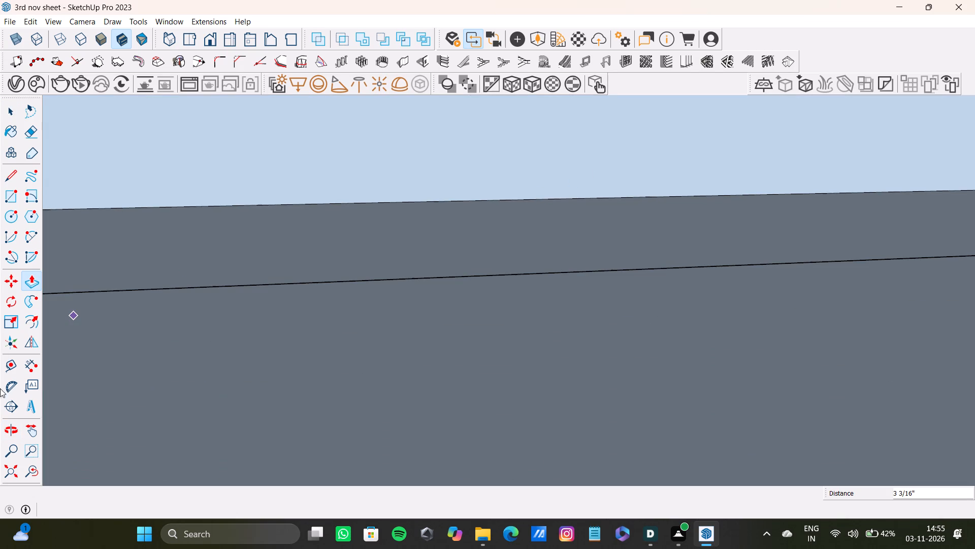
pyautogui.click(8, 469)
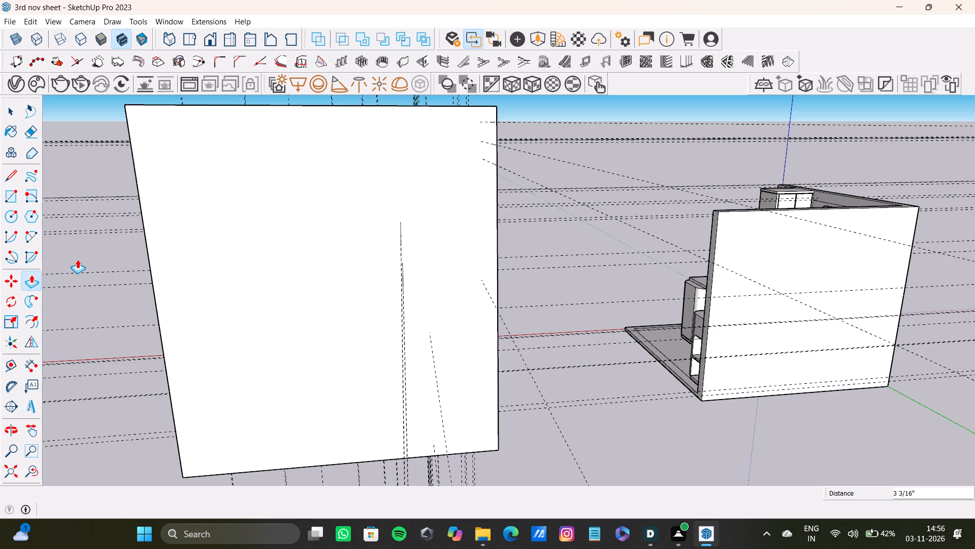
pyautogui.scroll(-7, 292, 255)
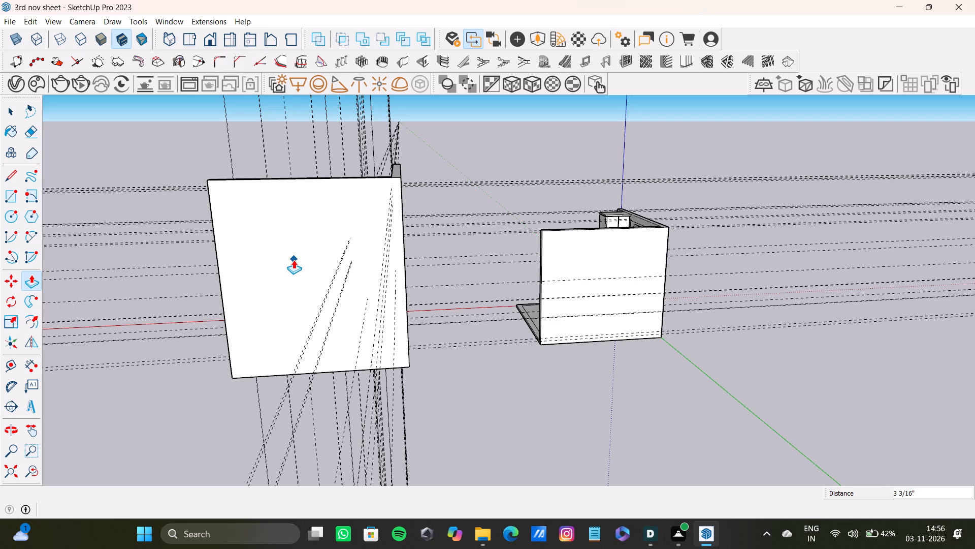
pyautogui.scroll(6, 550, 328)
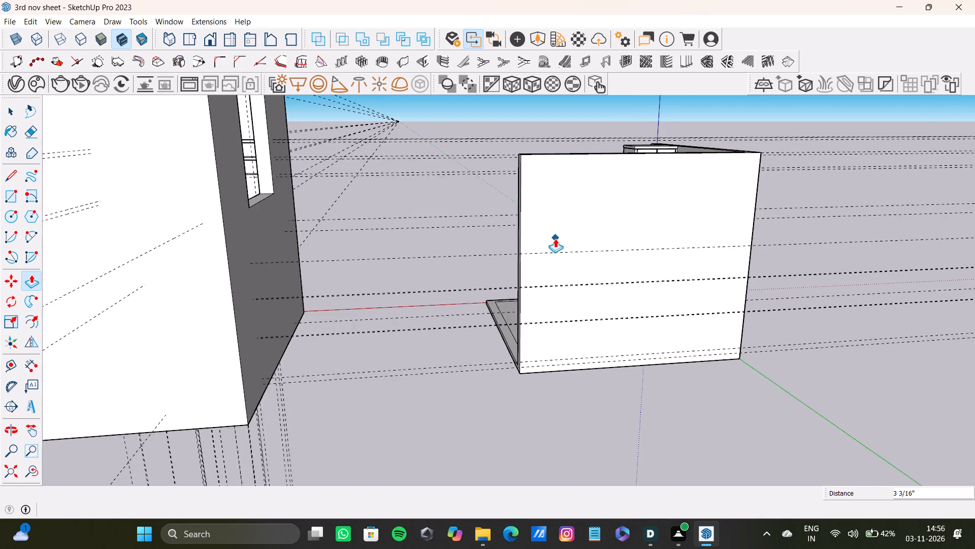
pyautogui.scroll(6, 555, 238)
pyautogui.moveTo(432, 236); pyautogui.dragTo(652, 289, button='middle')
pyautogui.scroll(-4, 577, 251)
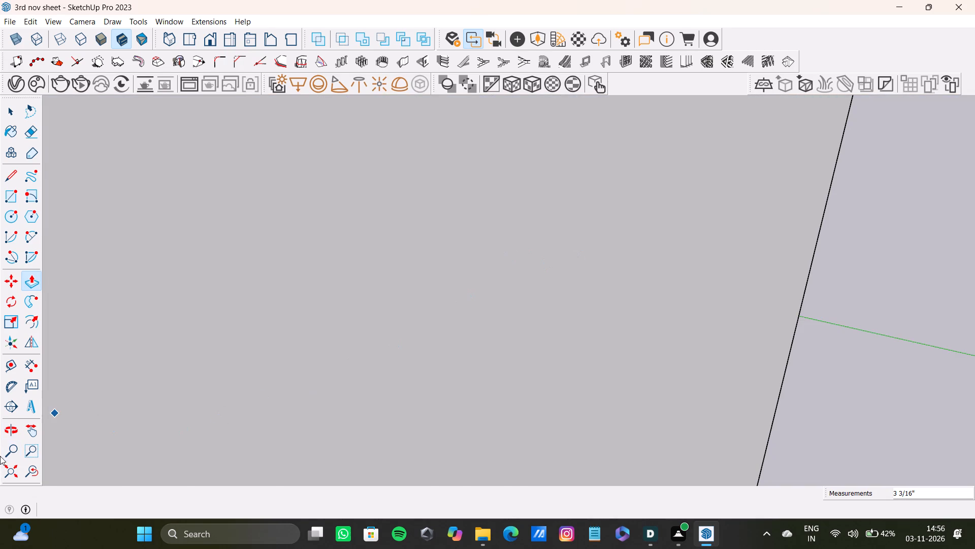
pyautogui.click(10, 476)
pyautogui.moveTo(197, 388); pyautogui.dragTo(578, 393, button='middle')
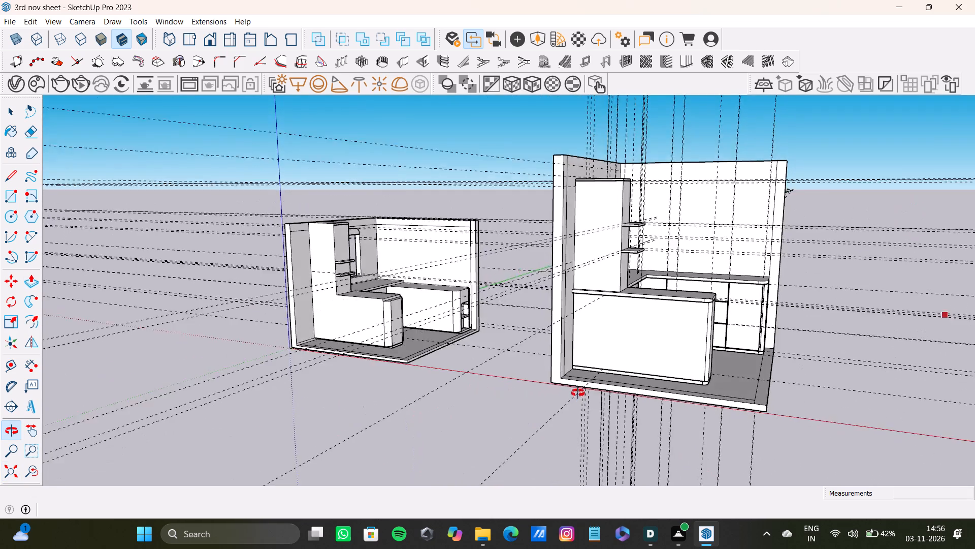
pyautogui.moveTo(578, 393); pyautogui.dragTo(368, 366, button='middle')
pyautogui.scroll(-1, 368, 366)
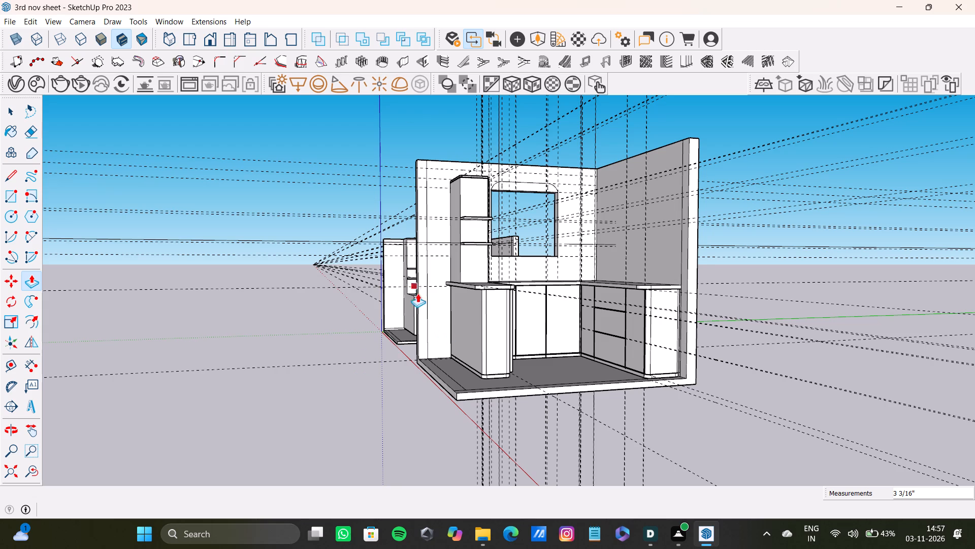
pyautogui.scroll(-7, 422, 283)
pyautogui.moveTo(512, 271); pyautogui.dragTo(457, 352, button='middle')
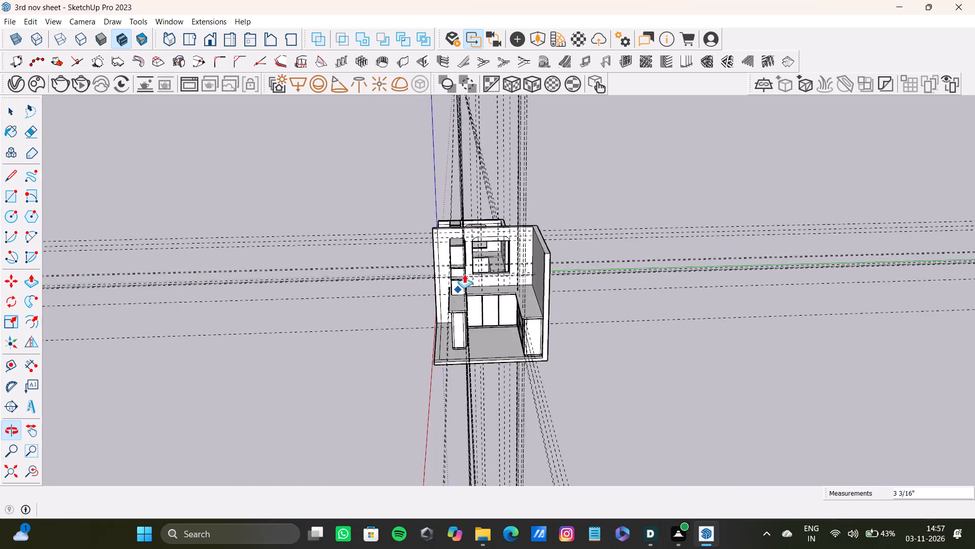
pyautogui.scroll(13, 466, 268)
pyautogui.scroll(-4, 513, 287)
pyautogui.moveTo(512, 287); pyautogui.dragTo(696, 332, button='middle')
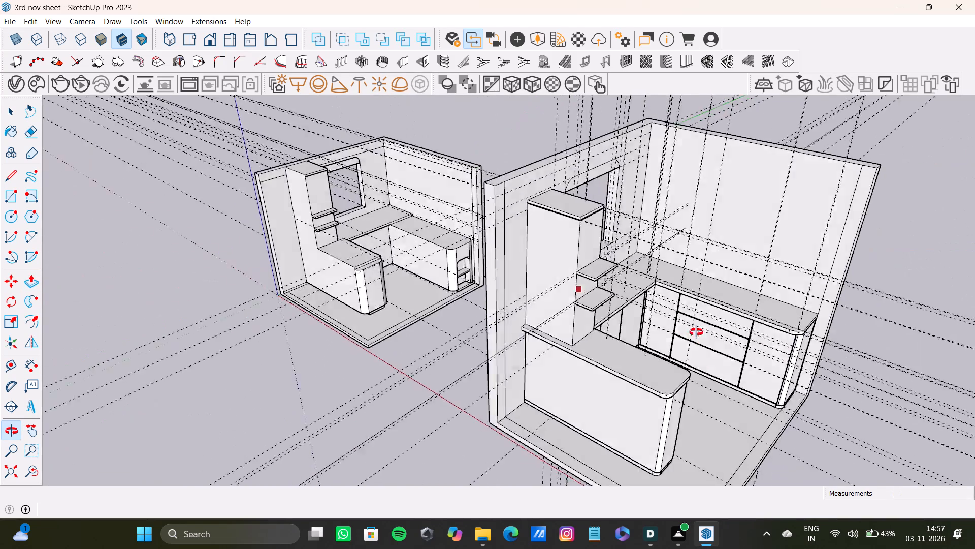
# Push/Pull the back counter's door front at the corner beside the already extruded doors outward about 2 13/16".
pyautogui.moveTo(696, 332); pyautogui.dragTo(553, 189, button='middle')
pyautogui.keyDown('shift'); pyautogui.scroll(-1, 523, 214); pyautogui.keyUp('shift')
pyautogui.scroll(16, 563, 196)
pyautogui.moveTo(547, 205); pyautogui.dragTo(489, 123, button='middle')
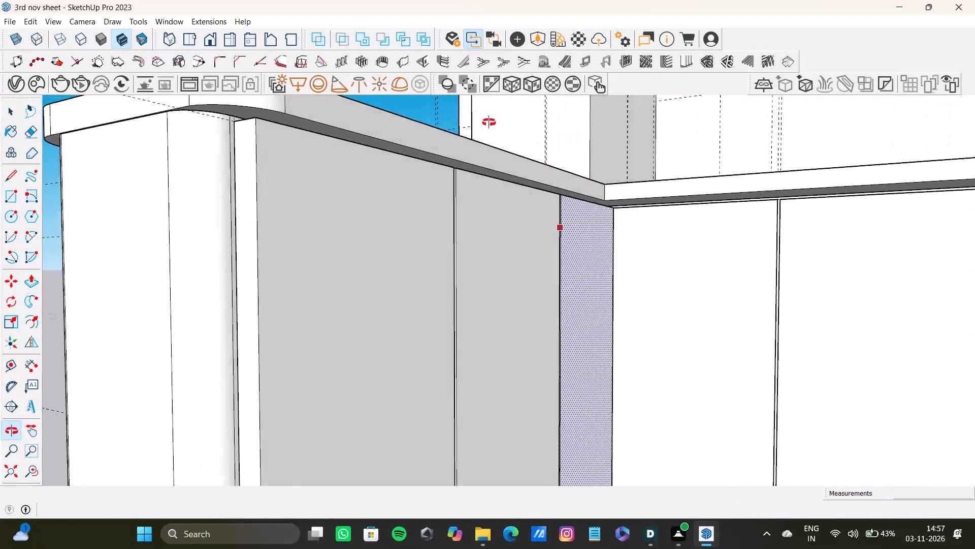
pyautogui.moveTo(489, 123); pyautogui.dragTo(503, 142, button='middle')
pyautogui.press('space')
pyautogui.click(642, 211)
pyautogui.moveTo(639, 212); pyautogui.dragTo(575, 223, button='middle')
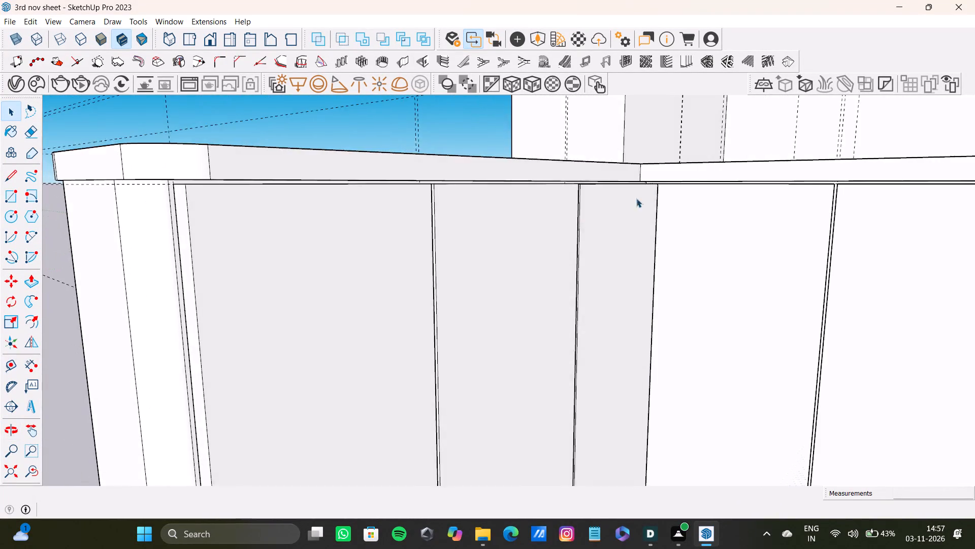
pyautogui.scroll(15, 649, 191)
pyautogui.moveTo(677, 166); pyautogui.dragTo(664, 172, button='middle')
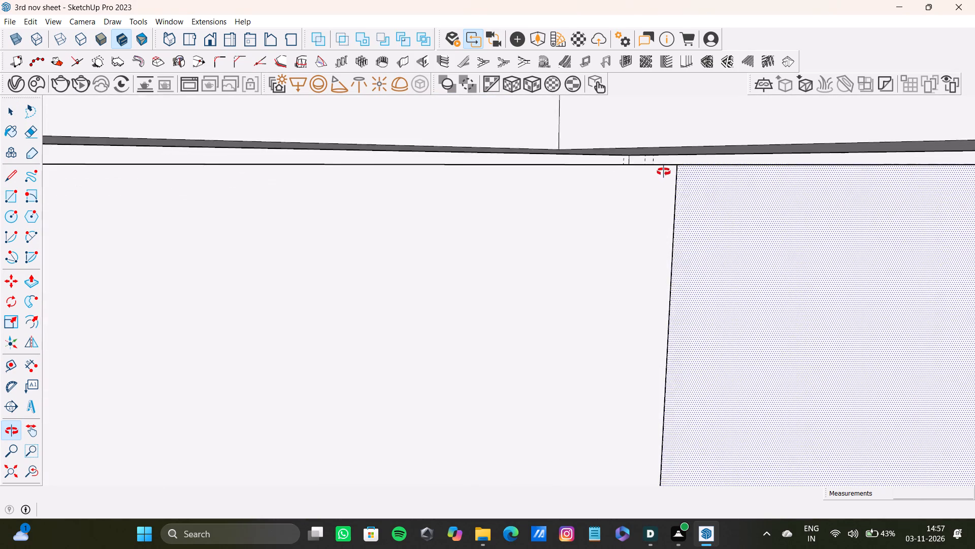
pyautogui.moveTo(664, 172); pyautogui.dragTo(689, 178, button='middle')
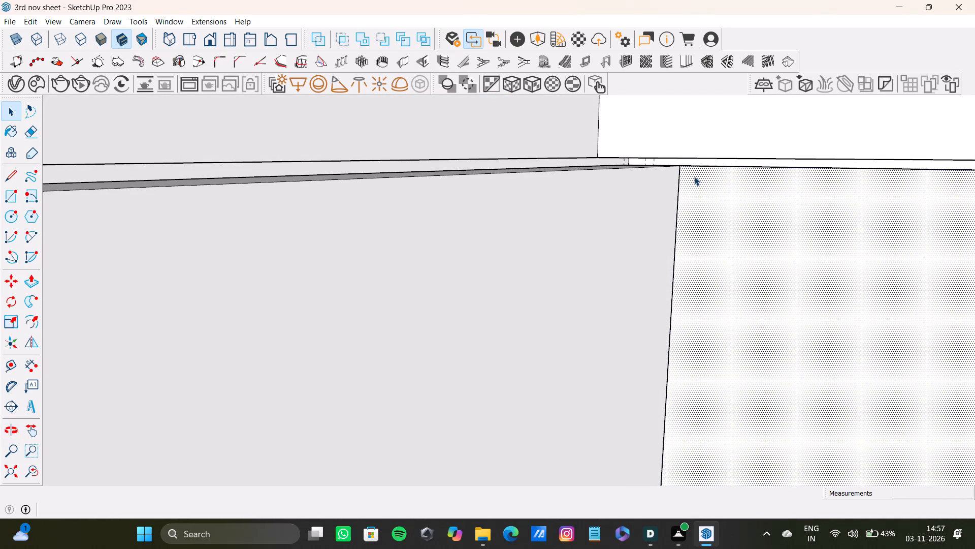
pyautogui.click(700, 181)
pyautogui.press('p')
pyautogui.moveTo(704, 193); pyautogui.dragTo(681, 201)
pyautogui.scroll(-20, 681, 201)
pyautogui.scroll(-2, 681, 201)
# Push/Pull the back counter's middle door front outward, level with the extruded front beside it.
pyautogui.moveTo(743, 244); pyautogui.dragTo(763, 264, button='middle')
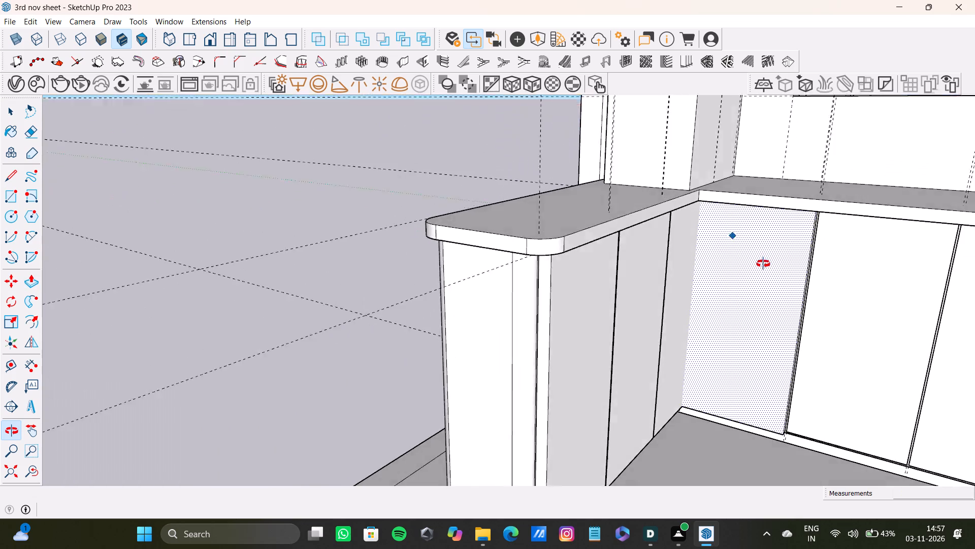
pyautogui.moveTo(763, 264); pyautogui.dragTo(606, 198, button='middle')
pyautogui.scroll(12, 592, 146)
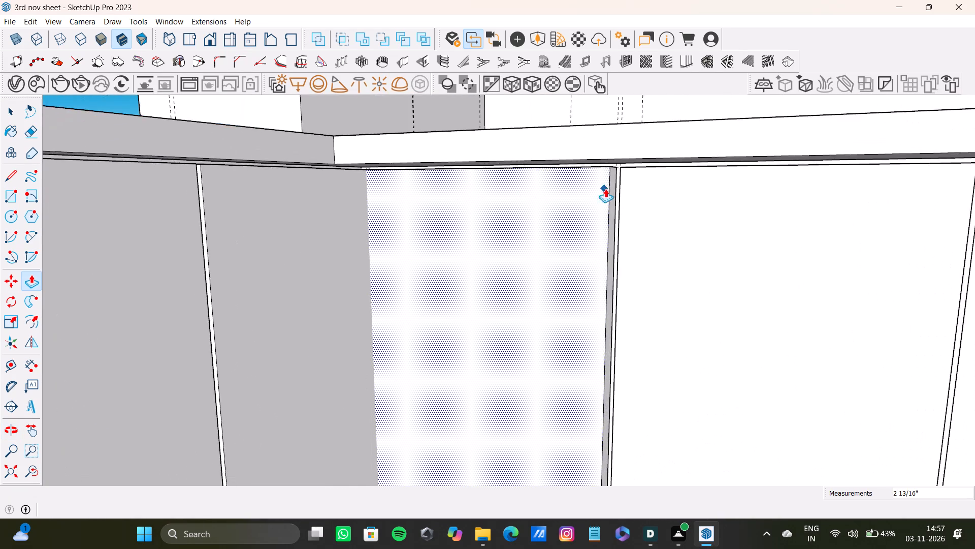
pyautogui.scroll(2, 605, 189)
pyautogui.moveTo(648, 197); pyautogui.dragTo(640, 224, button='middle')
pyautogui.press('space')
pyautogui.click(638, 215)
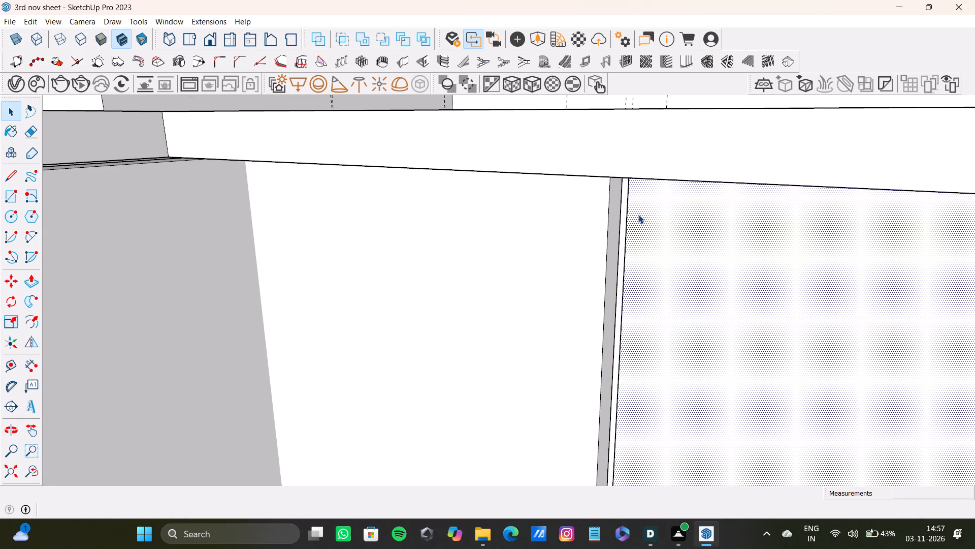
pyautogui.press('p')
pyautogui.moveTo(643, 213); pyautogui.dragTo(616, 208)
pyautogui.moveTo(600, 218); pyautogui.dragTo(730, 219, button='middle')
pyautogui.scroll(3, 659, 267)
pyautogui.moveTo(686, 278); pyautogui.dragTo(617, 270)
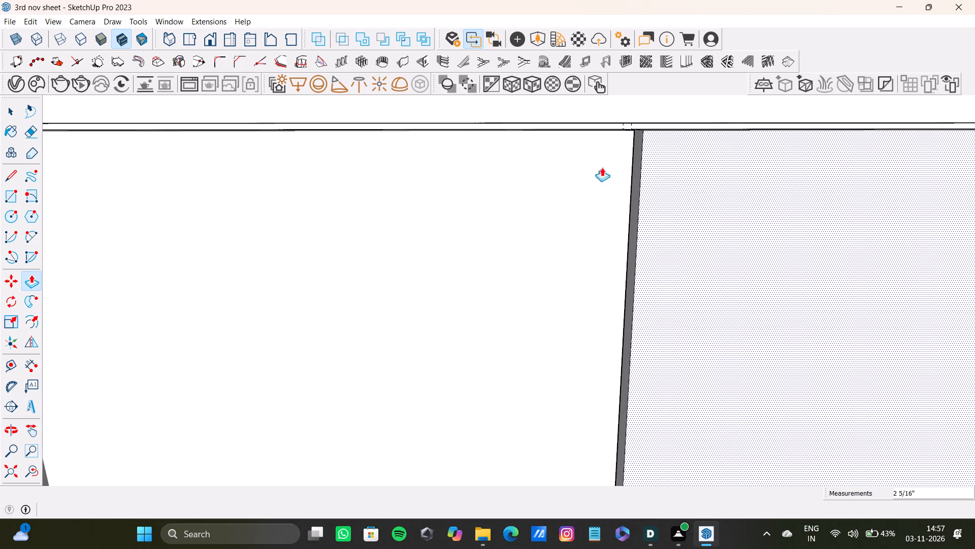
pyautogui.scroll(-14, 609, 112)
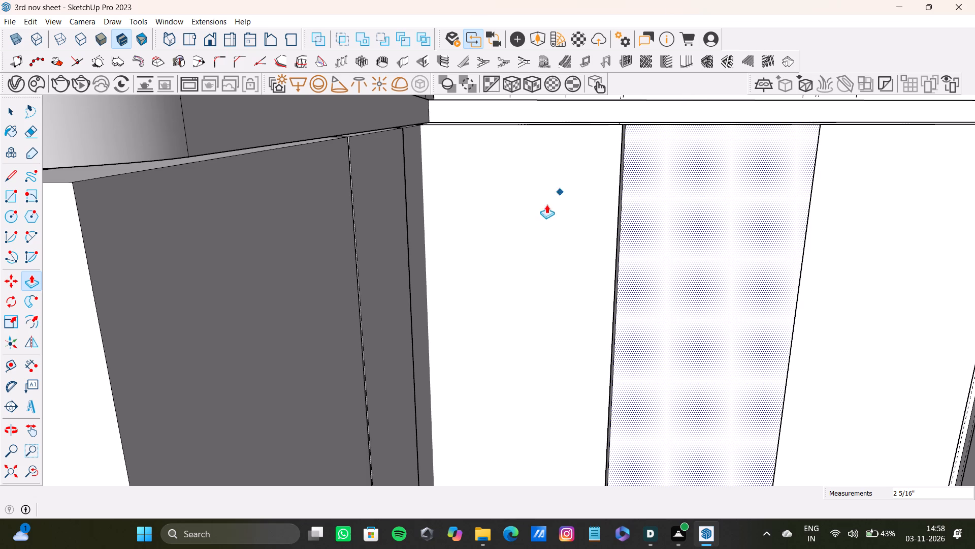
# Push/Pull the back counter's remaining door front, nearest the drawer counter, outward, level with the middle front.
pyautogui.scroll(-10, 522, 233)
pyautogui.moveTo(537, 270); pyautogui.dragTo(527, 220, button='middle')
pyautogui.scroll(8, 661, 224)
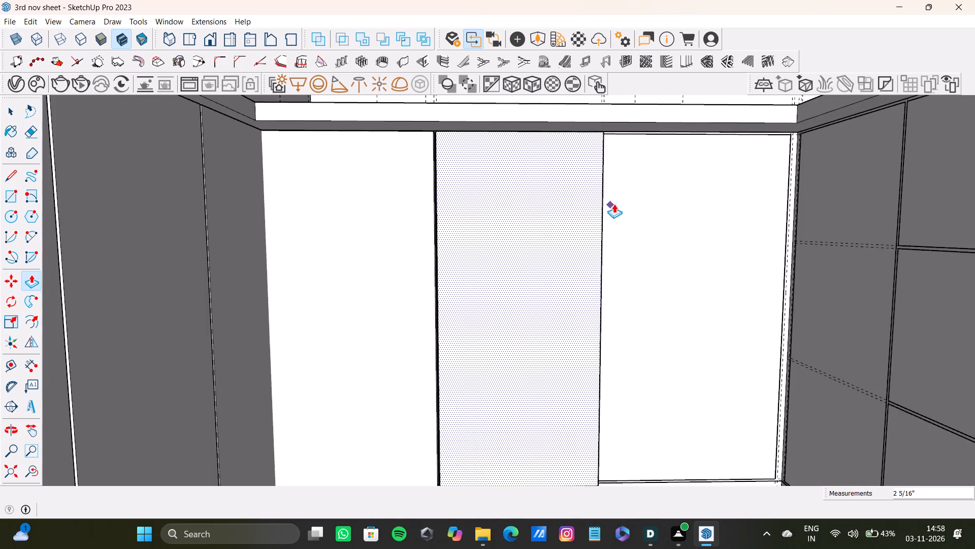
pyautogui.moveTo(600, 188); pyautogui.dragTo(555, 176, button='middle')
pyautogui.scroll(10, 568, 172)
pyautogui.press('space')
pyautogui.click(632, 152)
pyautogui.press('p')
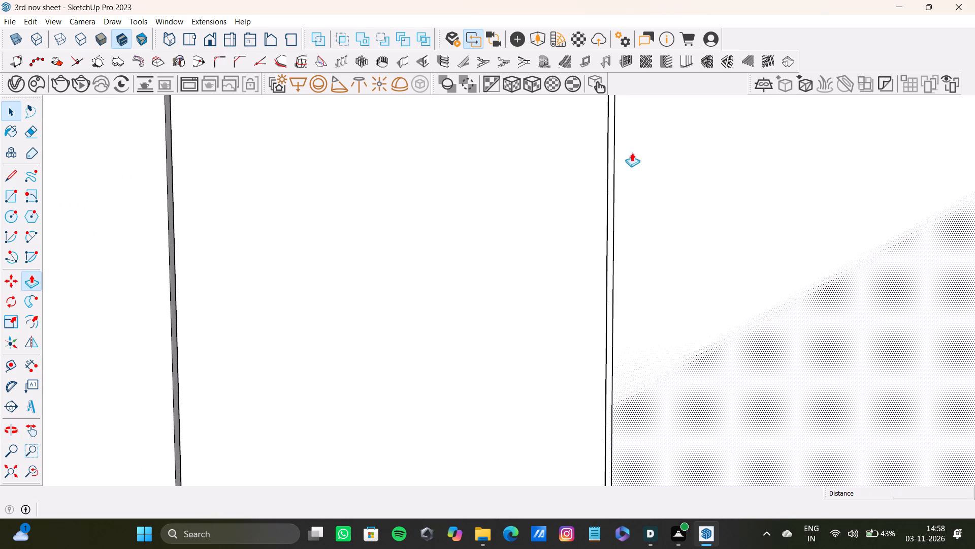
pyautogui.moveTo(632, 154); pyautogui.dragTo(603, 156)
# Push/Pull the narrow front at the inner corner of the drawer counter outward about 4".
pyautogui.scroll(-12, 590, 179)
pyautogui.moveTo(573, 236); pyautogui.dragTo(707, 260, button='middle')
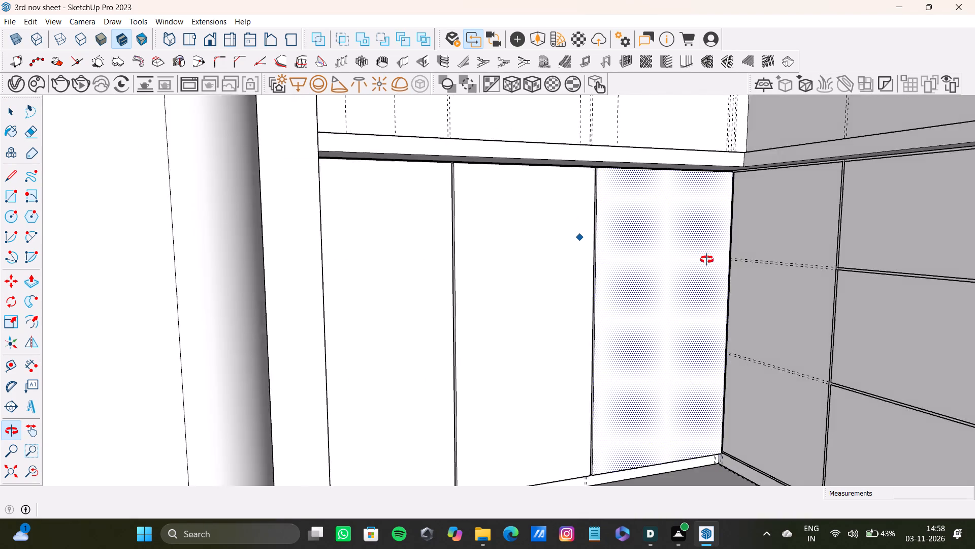
pyautogui.moveTo(707, 260); pyautogui.dragTo(609, 316, button='middle')
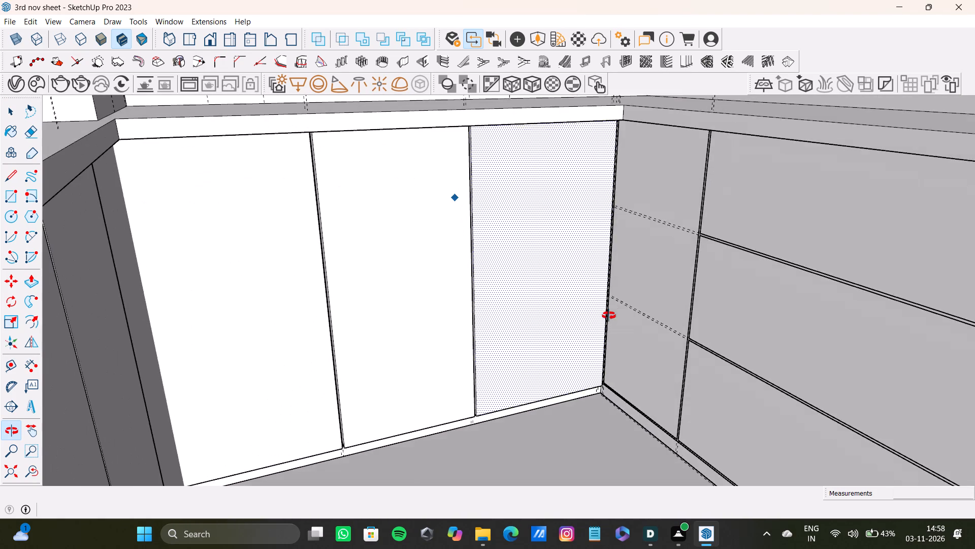
pyautogui.moveTo(609, 316); pyautogui.dragTo(610, 312, button='middle')
pyautogui.scroll(9, 739, 225)
pyautogui.scroll(-4, 555, 114)
pyautogui.keyDown('shift'); pyautogui.moveTo(541, 134); pyautogui.dragTo(645, 231, button='middle'); pyautogui.keyUp('shift')
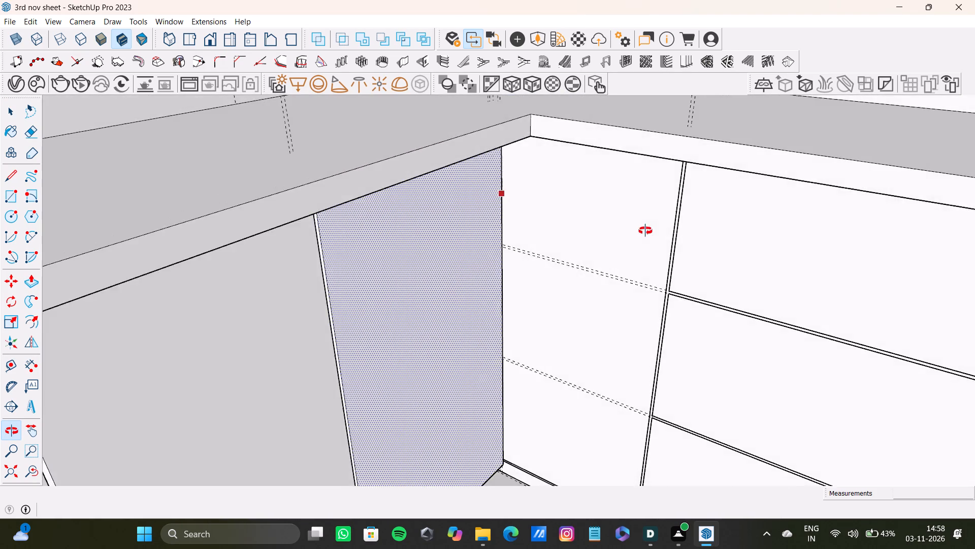
pyautogui.keyDown('shift'); pyautogui.moveTo(645, 231); pyautogui.dragTo(570, 137, button='middle'); pyautogui.keyUp('shift')
pyautogui.scroll(-1, 597, 143)
pyautogui.scroll(8, 536, 148)
pyautogui.press('space')
pyautogui.click(528, 131)
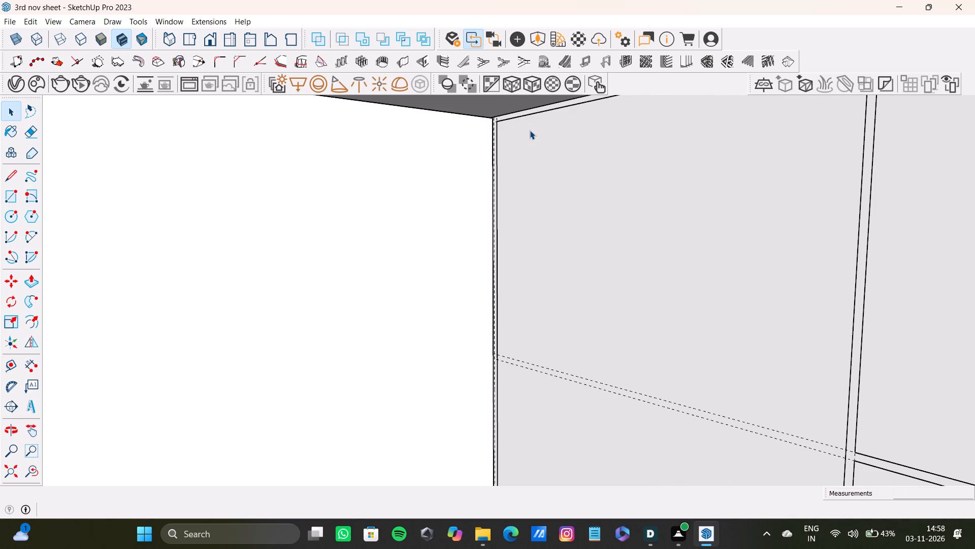
pyautogui.click(541, 165)
pyautogui.scroll(-8, 594, 235)
pyautogui.moveTo(595, 244); pyautogui.dragTo(594, 256, button='middle')
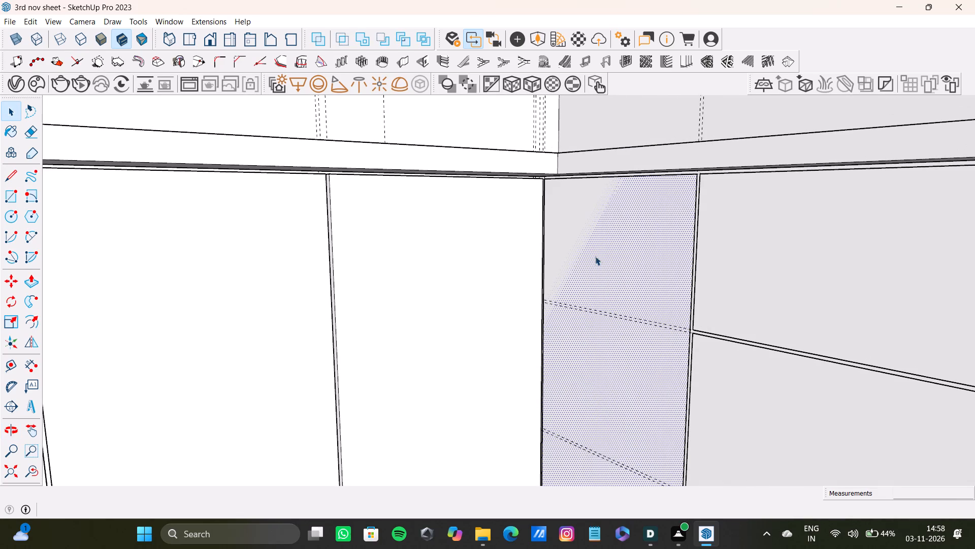
pyautogui.press(';')
pyautogui.press('p')
pyautogui.moveTo(577, 192); pyautogui.dragTo(557, 184)
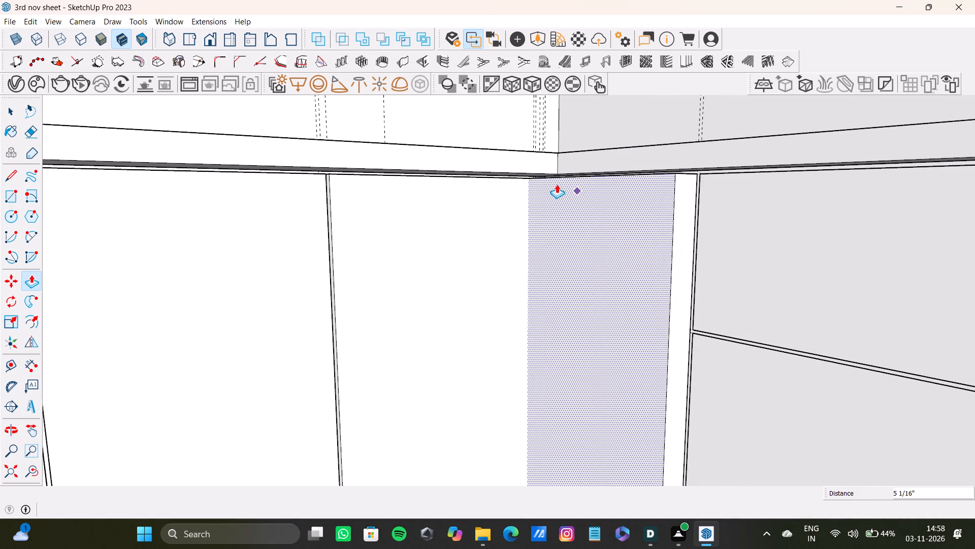
pyautogui.moveTo(557, 184); pyautogui.dragTo(562, 180)
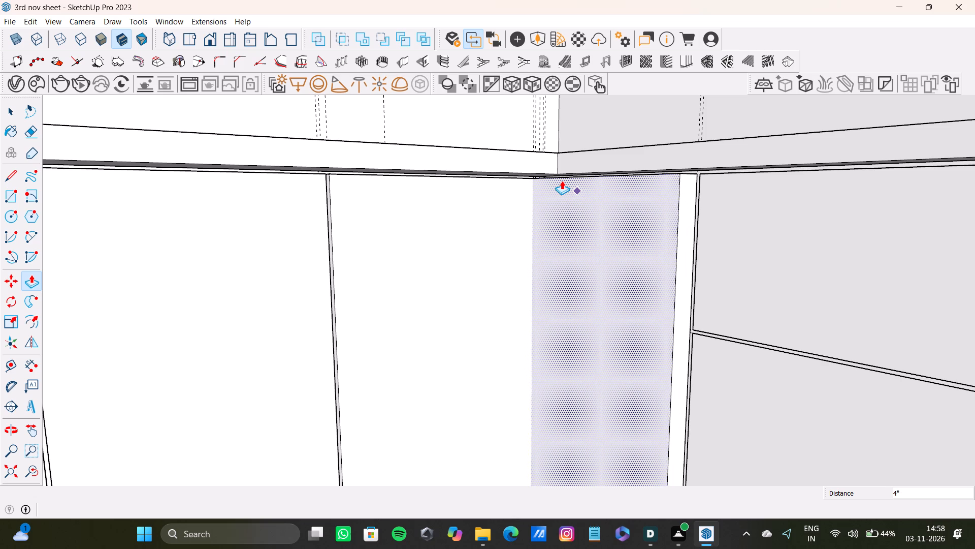
pyautogui.moveTo(562, 180); pyautogui.dragTo(563, 180)
# Push/Pull the top drawer front outward about 3 5/8".
pyautogui.scroll(-9, 573, 197)
pyautogui.keyDown('shift'); pyautogui.moveTo(578, 194); pyautogui.dragTo(559, 149, button='middle'); pyautogui.keyUp('shift')
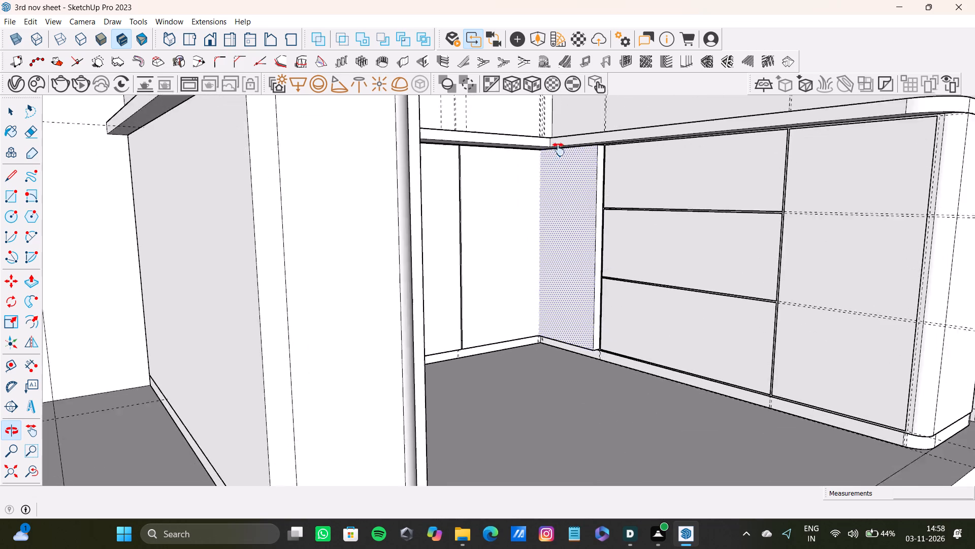
pyautogui.keyDown('shift'); pyautogui.moveTo(559, 149); pyautogui.dragTo(523, 194, button='middle'); pyautogui.keyUp('shift')
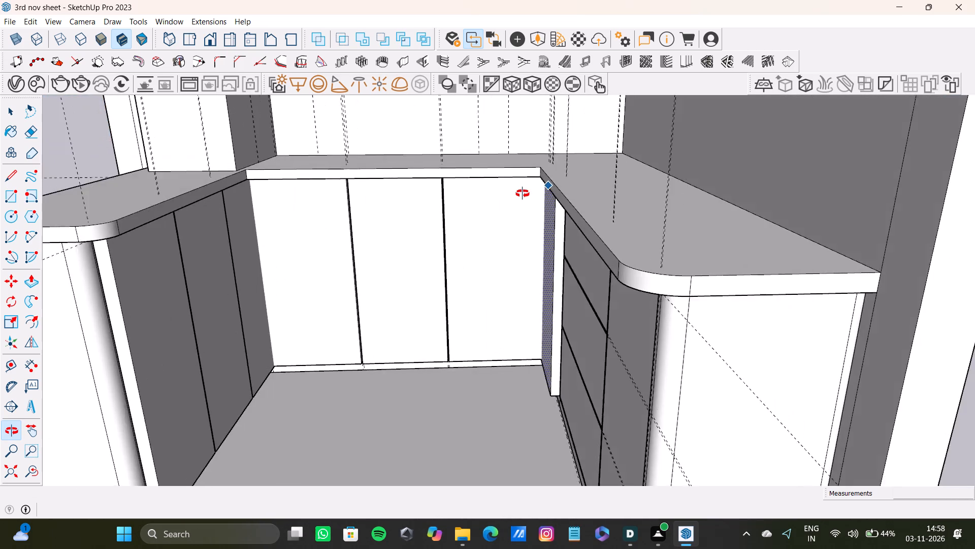
pyautogui.keyDown('shift'); pyautogui.moveTo(523, 194); pyautogui.dragTo(554, 152, button='middle'); pyautogui.keyUp('shift')
pyautogui.scroll(4, 579, 174)
pyautogui.press('v')
pyautogui.press('space')
pyautogui.click(606, 167)
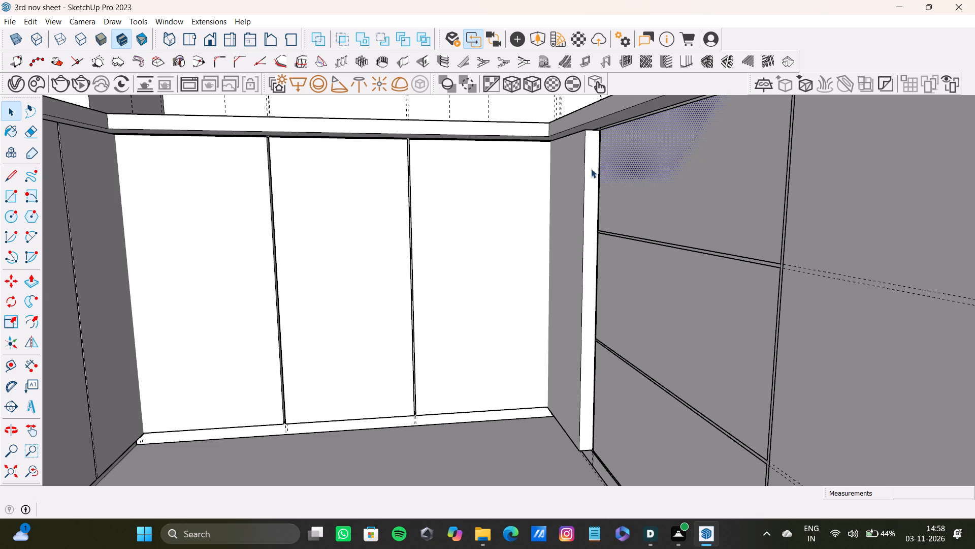
pyautogui.press('p')
pyautogui.moveTo(594, 170); pyautogui.dragTo(627, 187, button='middle')
pyautogui.scroll(11, 614, 160)
pyautogui.moveTo(613, 124); pyautogui.dragTo(569, 125)
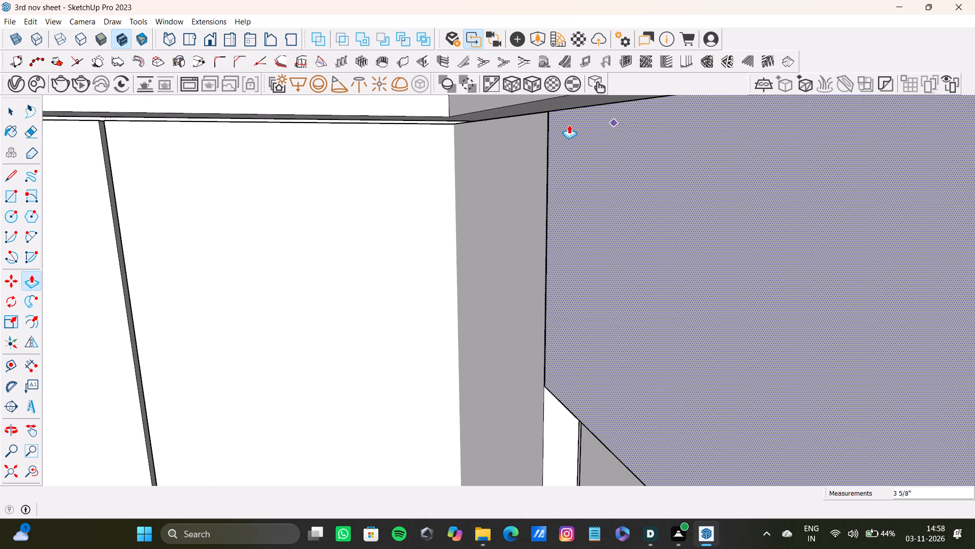
pyautogui.moveTo(569, 125); pyautogui.dragTo(568, 124)
# Adjust the top drawer front's extrusion with Push/Pull, bringing it level with the neighbouring corner front.
pyautogui.moveTo(566, 124); pyautogui.dragTo(689, 176, button='middle')
pyautogui.scroll(5, 611, 173)
pyautogui.moveTo(642, 182); pyautogui.dragTo(605, 135)
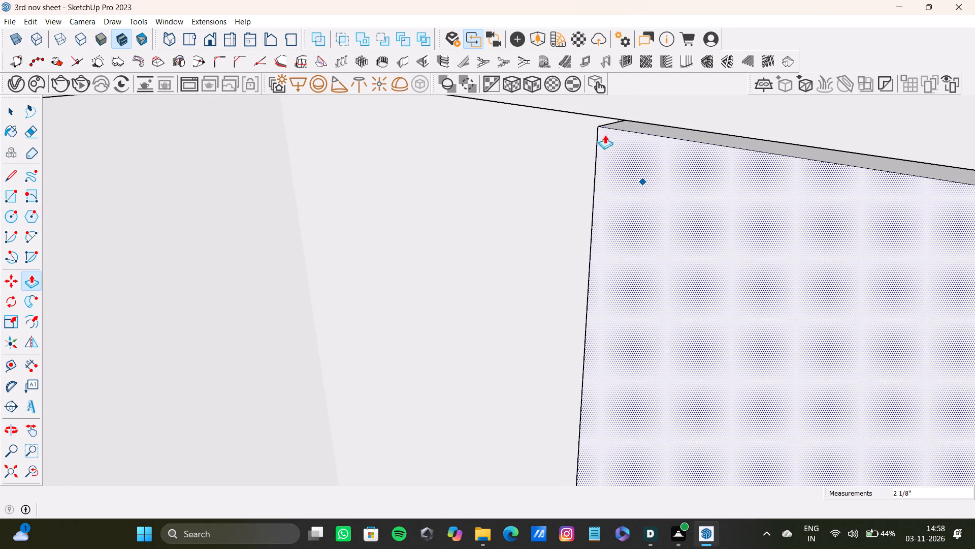
pyautogui.moveTo(605, 135); pyautogui.dragTo(619, 125)
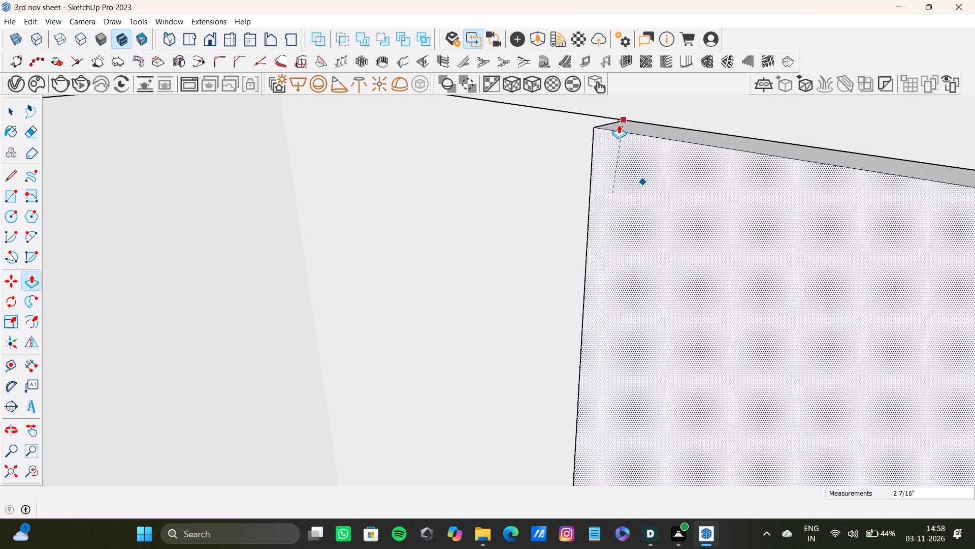
pyautogui.moveTo(619, 125); pyautogui.dragTo(617, 126)
pyautogui.moveTo(611, 161); pyautogui.dragTo(733, 177, button='middle')
pyautogui.scroll(1, 733, 177)
pyautogui.moveTo(604, 185); pyautogui.dragTo(572, 161)
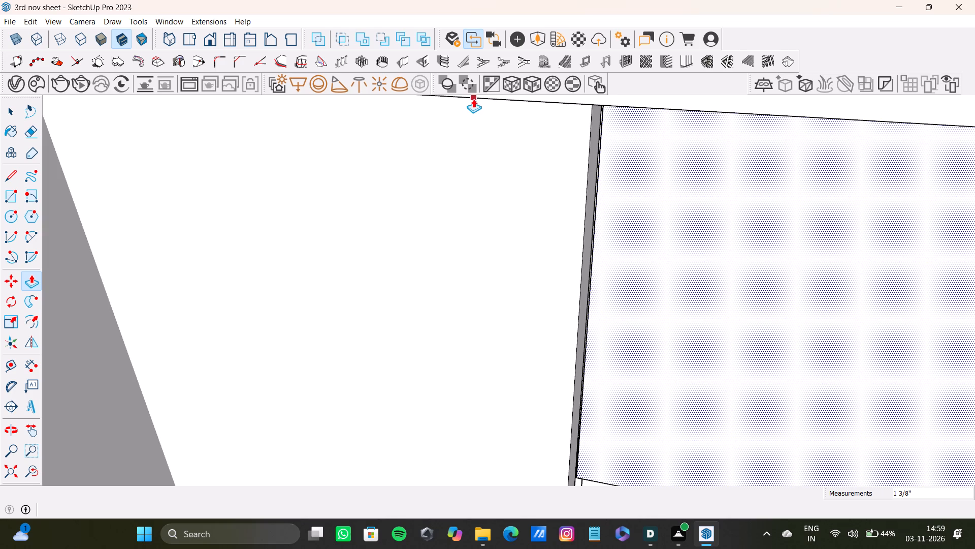
# Push/Pull the middle drawer front outward about 3 1/2", level with the top drawer front.
pyautogui.scroll(-12, 461, 100)
pyautogui.moveTo(552, 398); pyautogui.dragTo(346, 163, button='middle')
pyautogui.scroll(4, 474, 232)
pyautogui.press('space')
pyautogui.click(502, 271)
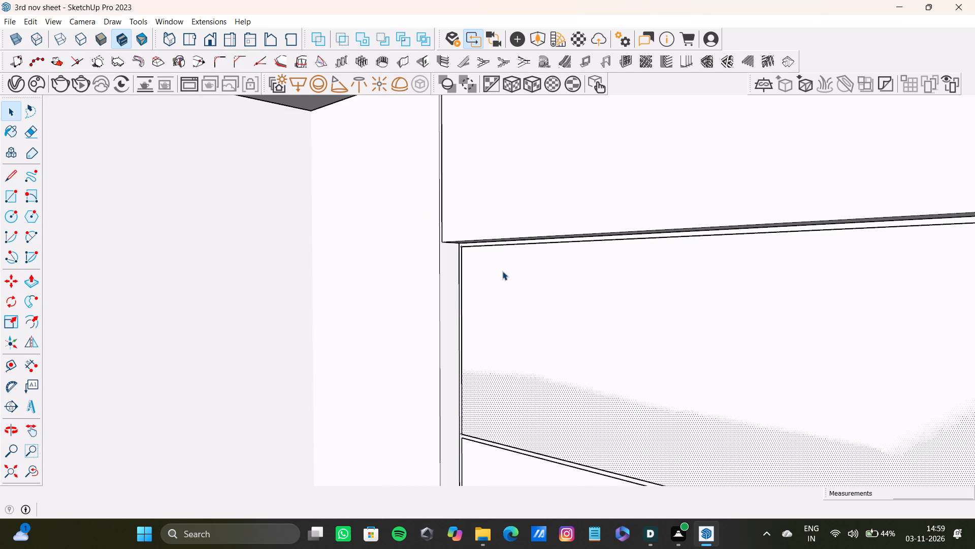
pyautogui.press('p')
pyautogui.moveTo(502, 271); pyautogui.dragTo(473, 221)
# Push/Pull the bottom drawer front outward about 3 1/2", level with the drawer front above.
pyautogui.scroll(-6, 480, 328)
pyautogui.moveTo(483, 333); pyautogui.dragTo(430, 131, button='middle')
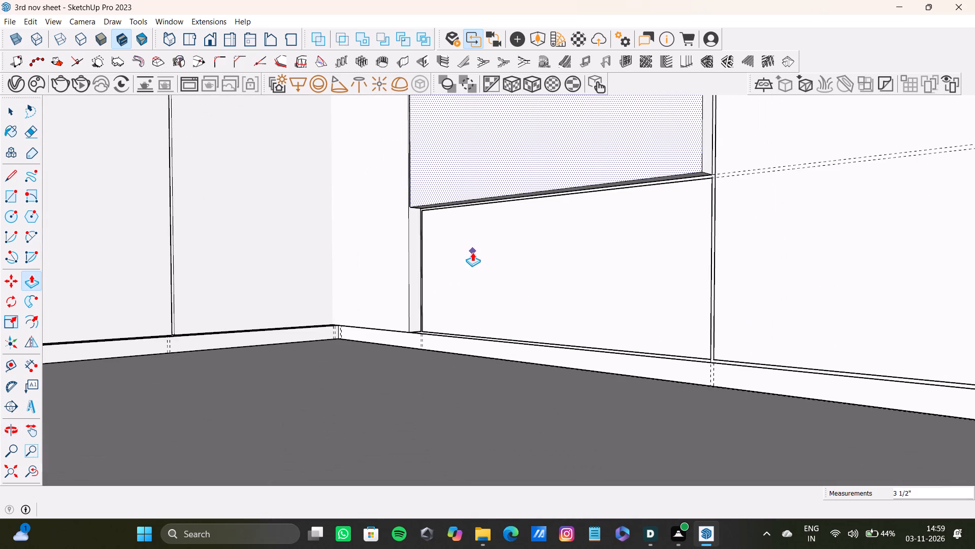
pyautogui.press('space')
pyautogui.click(468, 247)
pyautogui.press('p')
pyautogui.moveTo(468, 247); pyautogui.dragTo(443, 178)
# Push/Pull the door front between the drawers and the counter's rounded end outward, level with the drawer fronts.
pyautogui.scroll(-4, 448, 193)
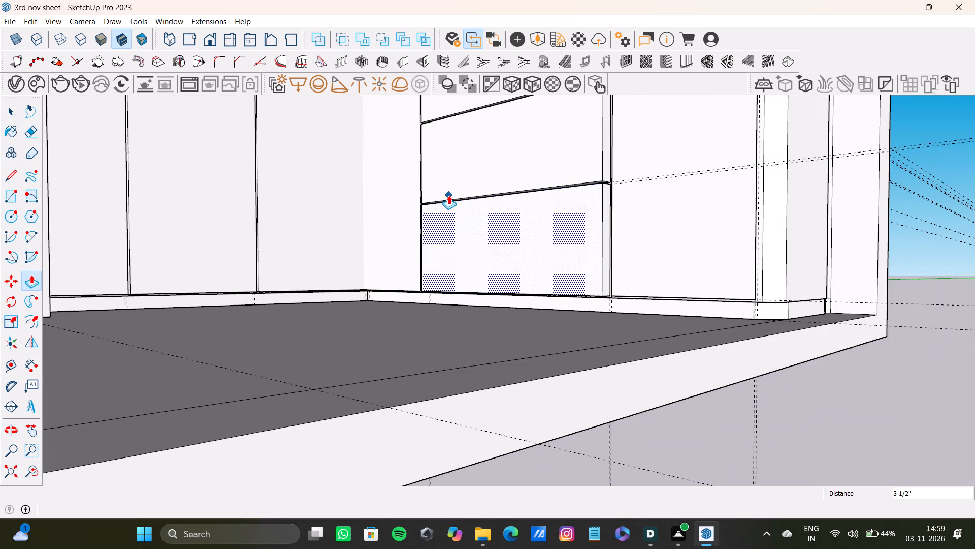
pyautogui.moveTo(448, 195); pyautogui.dragTo(446, 226, button='middle')
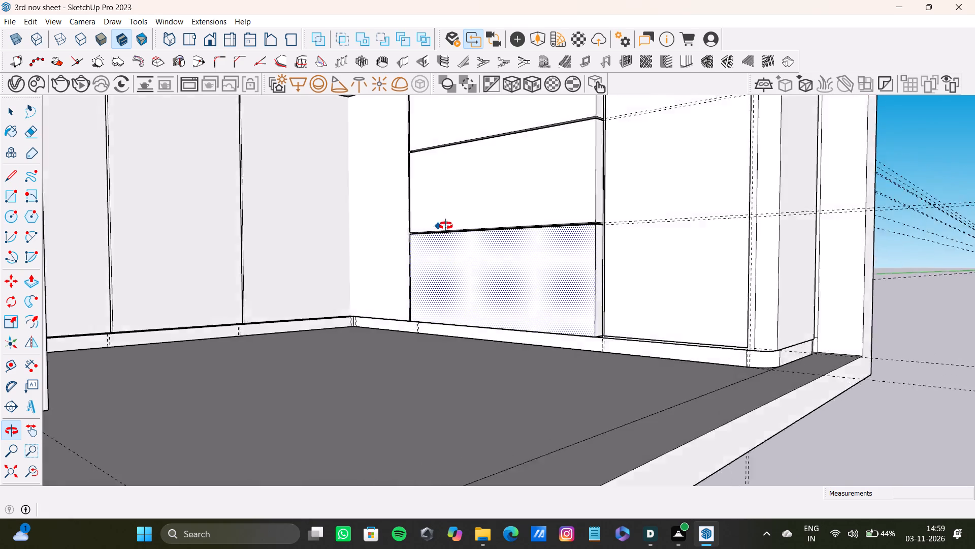
pyautogui.moveTo(446, 226); pyautogui.dragTo(170, 483, button='middle')
pyautogui.scroll(-6, 185, 484)
pyautogui.keyDown('shift'); pyautogui.moveTo(502, 264); pyautogui.dragTo(350, 367, button='middle'); pyautogui.keyUp('shift')
pyautogui.scroll(8, 422, 314)
pyautogui.moveTo(480, 298); pyautogui.dragTo(430, 268, button='middle')
pyautogui.scroll(4, 421, 254)
pyautogui.press('space')
pyautogui.click(426, 248)
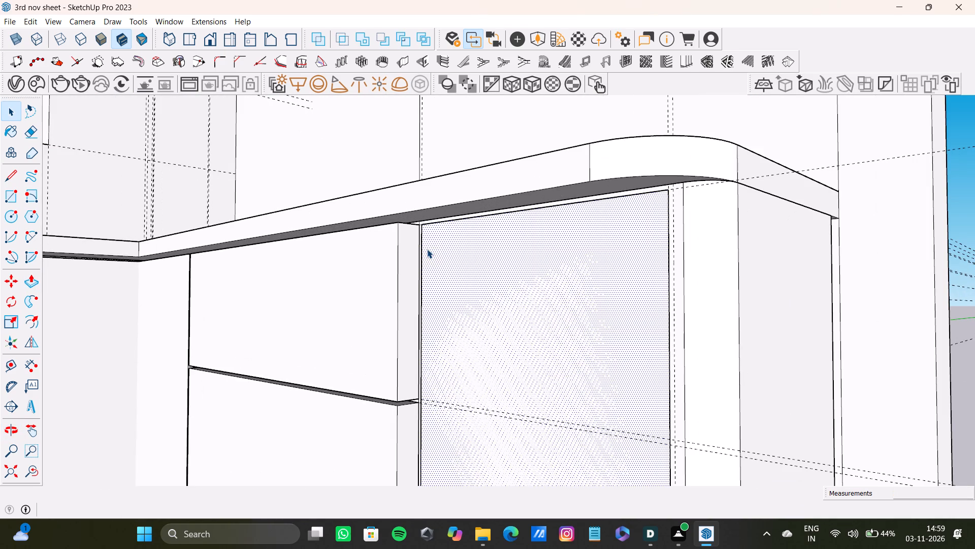
pyautogui.press('p')
pyautogui.moveTo(429, 230); pyautogui.dragTo(405, 232)
pyautogui.moveTo(405, 240); pyautogui.dragTo(405, 241, button='middle')
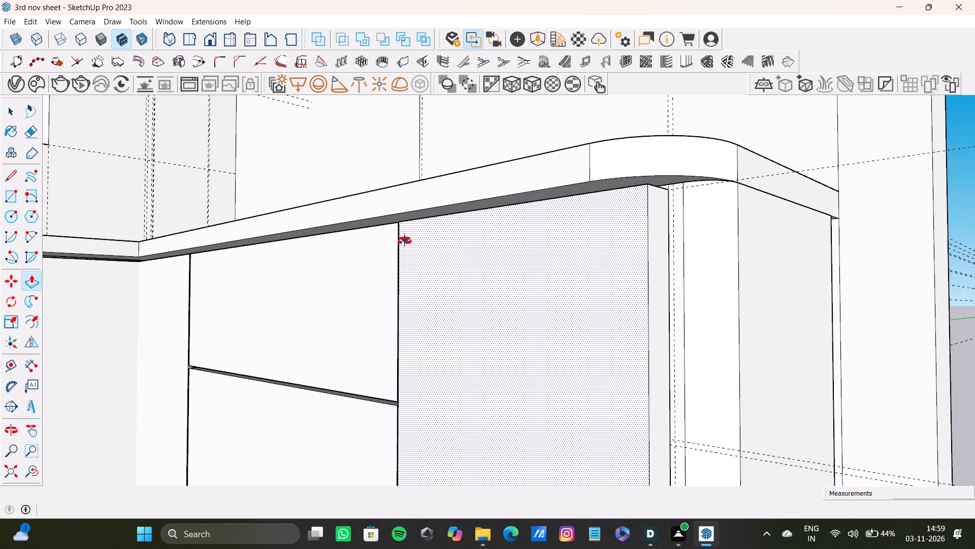
pyautogui.moveTo(405, 241); pyautogui.dragTo(543, 288, button='middle')
pyautogui.scroll(4, 491, 273)
pyautogui.moveTo(433, 256); pyautogui.dragTo(414, 239)
pyautogui.scroll(-12, 416, 235)
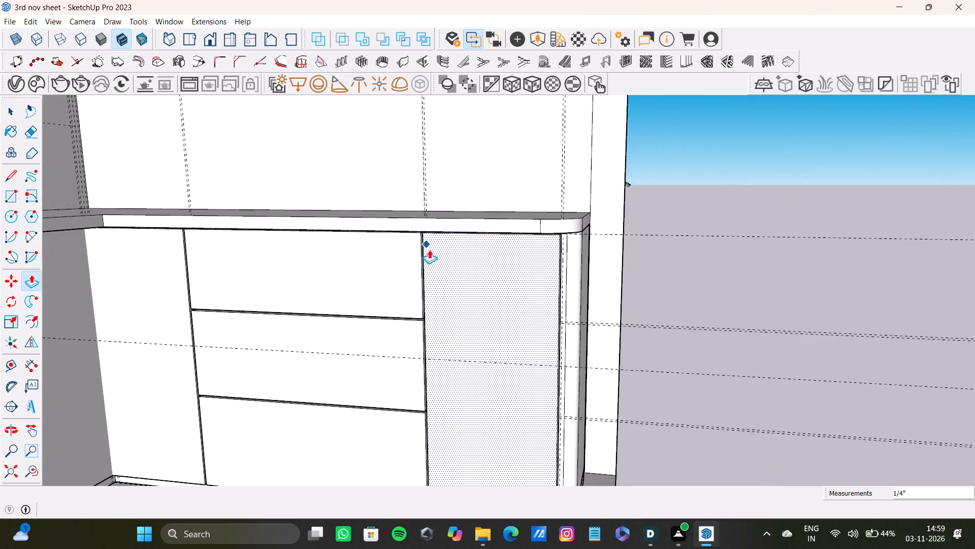
pyautogui.scroll(-5, 429, 250)
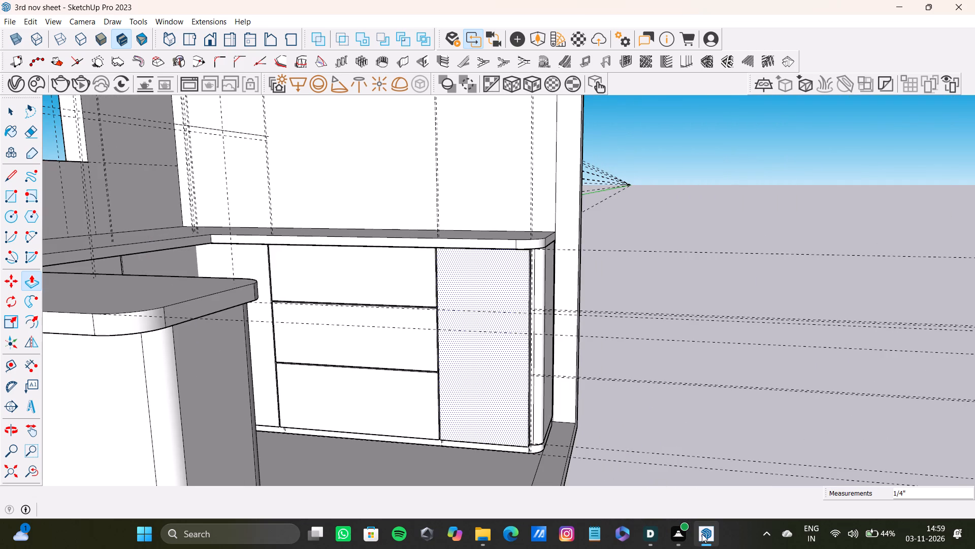
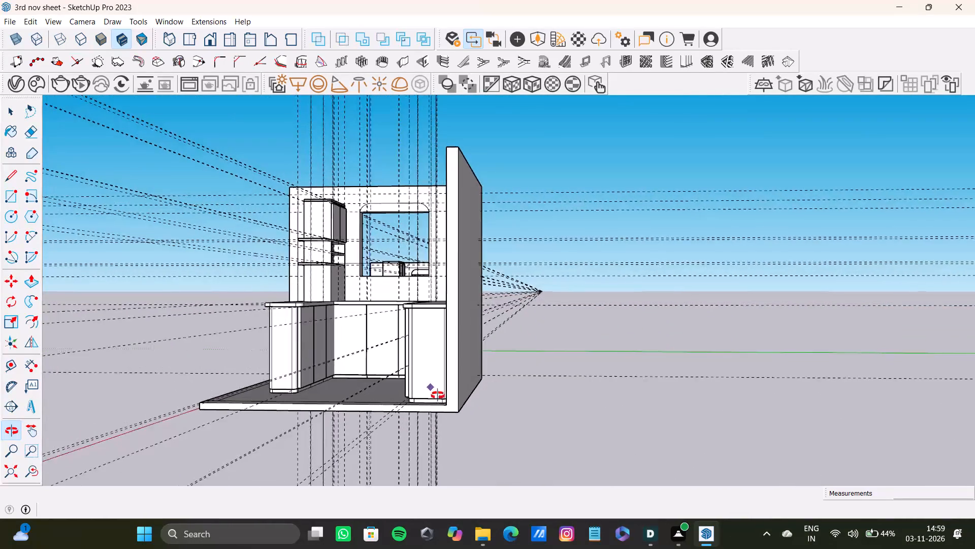
# Delete all construction guides from the kitchen model.
pyautogui.click(27, 17)
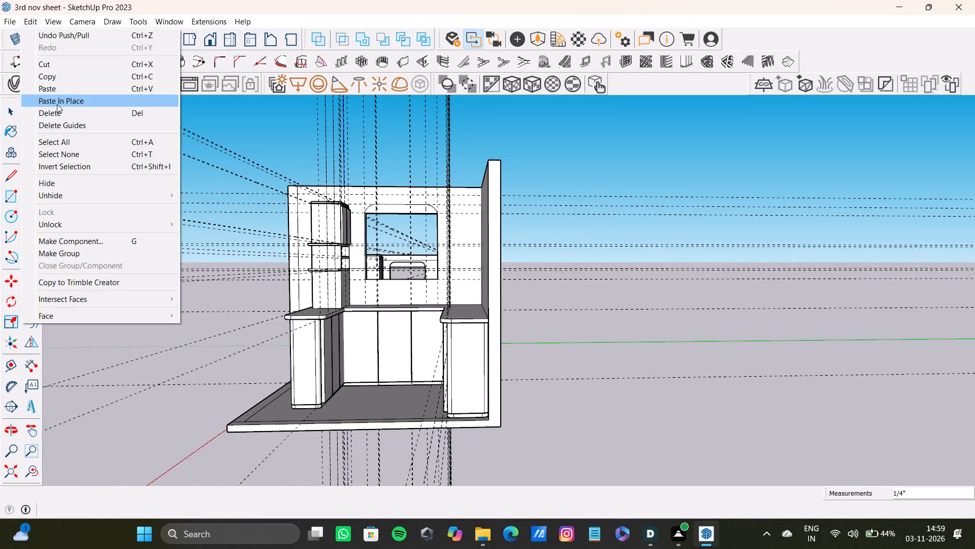
pyautogui.click(61, 123)
# Place a horizontal guide on the side wall with the Tape Measure, a little over 3' above the countertop's wall edge.
pyautogui.scroll(-3, 251, 238)
pyautogui.moveTo(269, 275); pyautogui.dragTo(381, 339, button='middle')
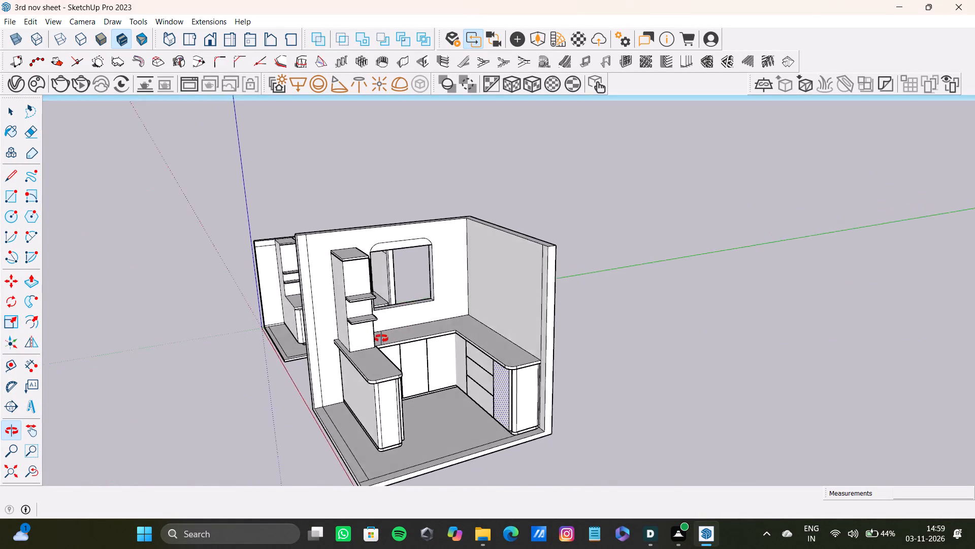
pyautogui.moveTo(381, 339); pyautogui.dragTo(353, 325, button='middle')
pyautogui.press('t')
pyautogui.scroll(9, 464, 325)
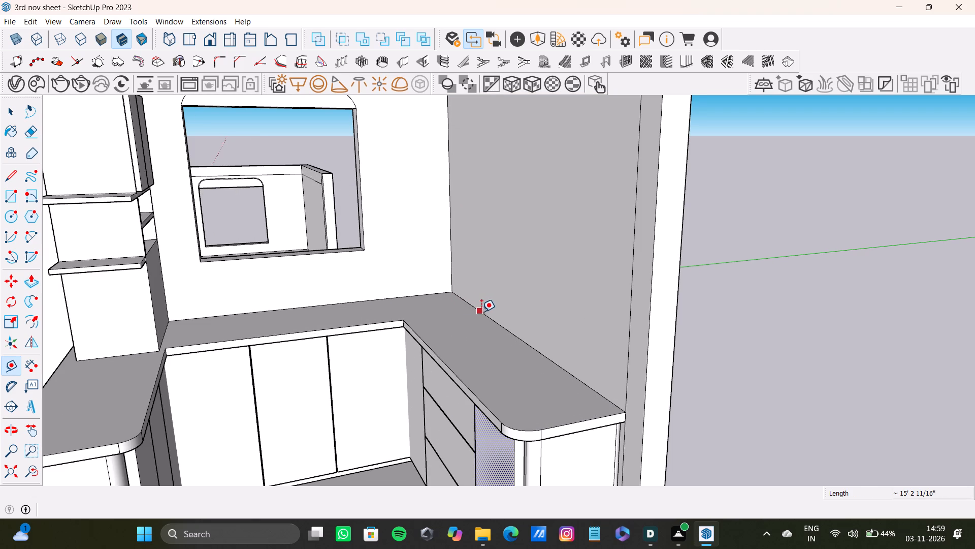
pyautogui.click(483, 312)
pyautogui.scroll(-7, 461, 223)
pyautogui.moveTo(466, 232); pyautogui.dragTo(539, 338, button='middle')
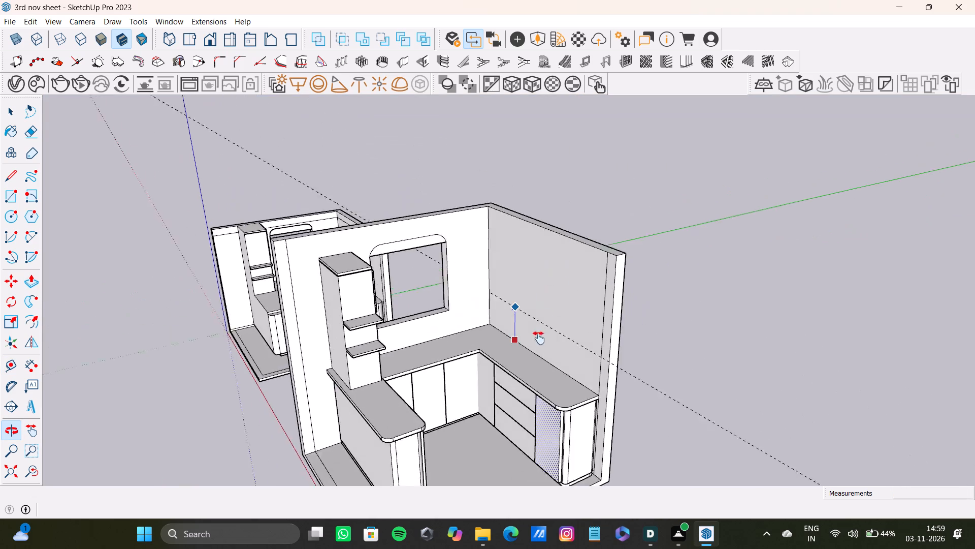
pyautogui.moveTo(539, 338); pyautogui.dragTo(547, 282, button='middle')
pyautogui.scroll(3, 546, 300)
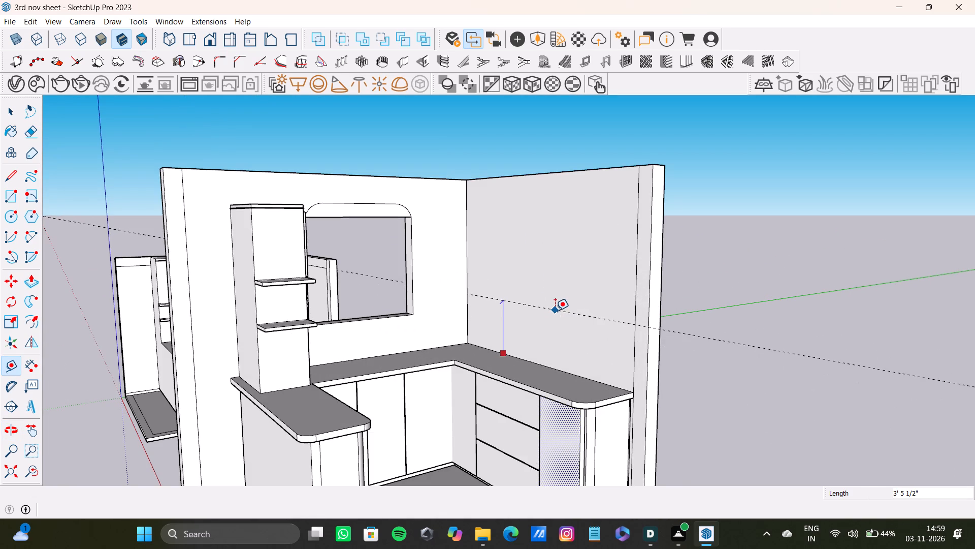
pyautogui.click(553, 315)
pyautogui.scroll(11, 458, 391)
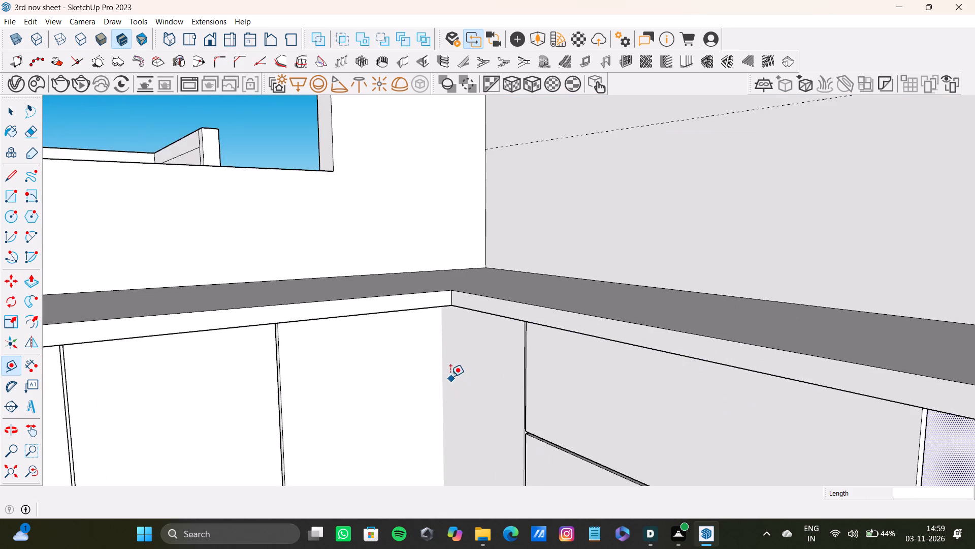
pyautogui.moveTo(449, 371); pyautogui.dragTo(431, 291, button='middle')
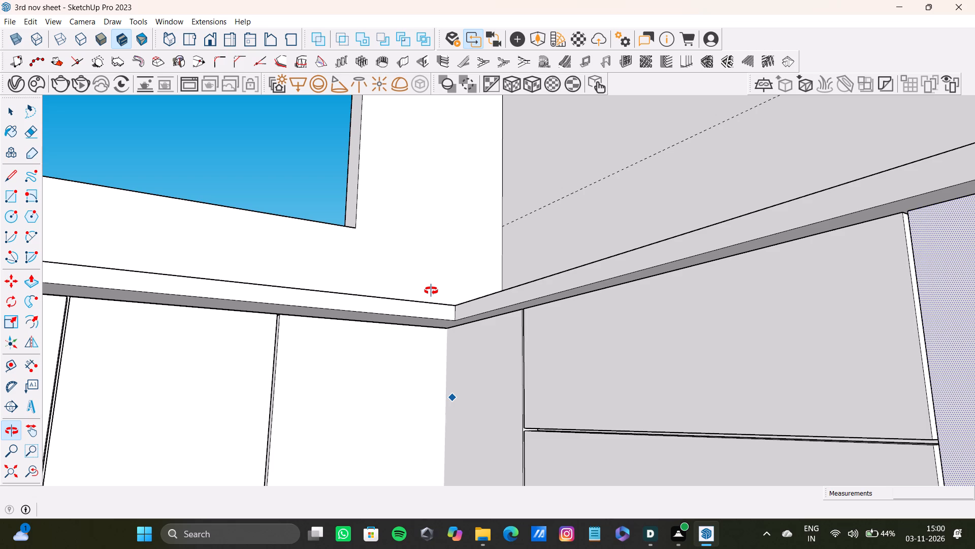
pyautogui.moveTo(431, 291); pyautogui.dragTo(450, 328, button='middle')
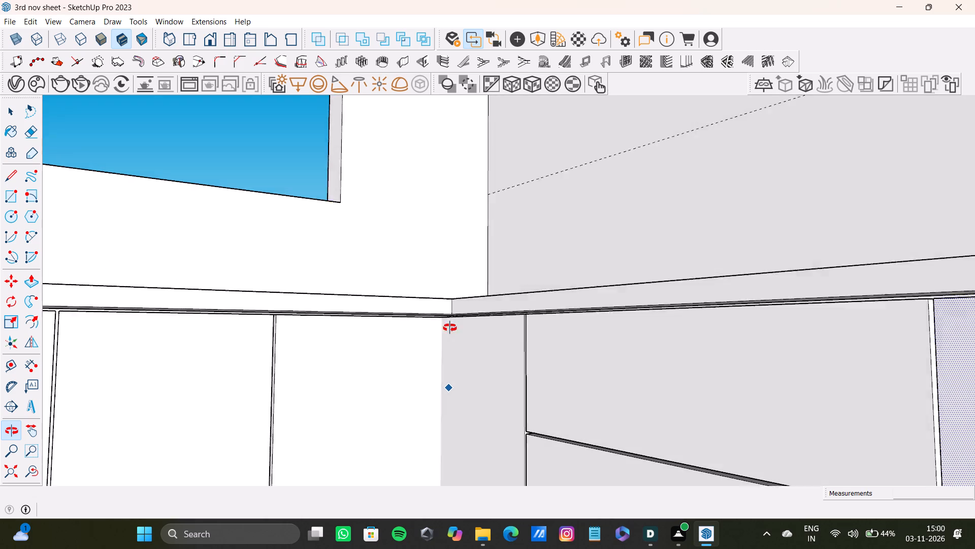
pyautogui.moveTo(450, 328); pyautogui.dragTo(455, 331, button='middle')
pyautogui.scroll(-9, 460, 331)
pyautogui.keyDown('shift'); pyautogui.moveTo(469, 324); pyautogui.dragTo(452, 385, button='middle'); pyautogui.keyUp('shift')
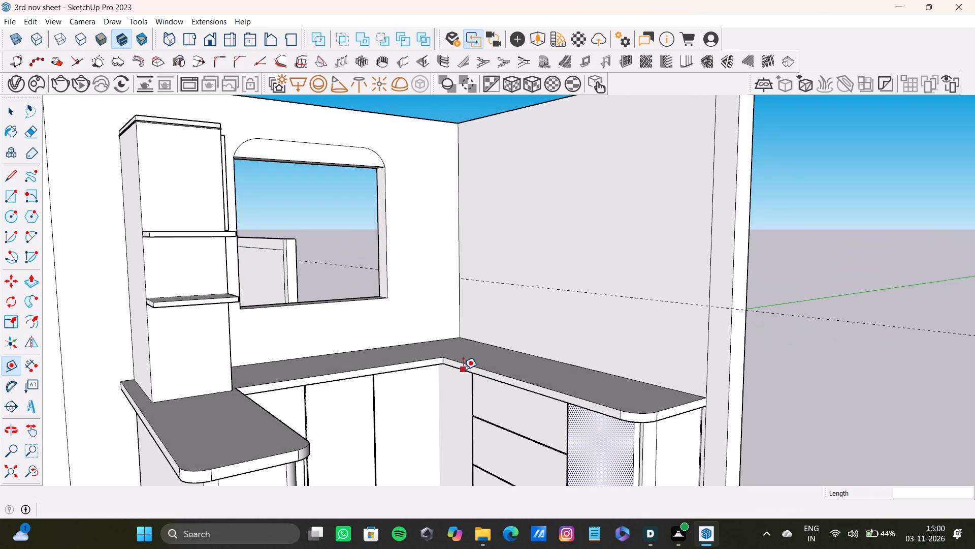
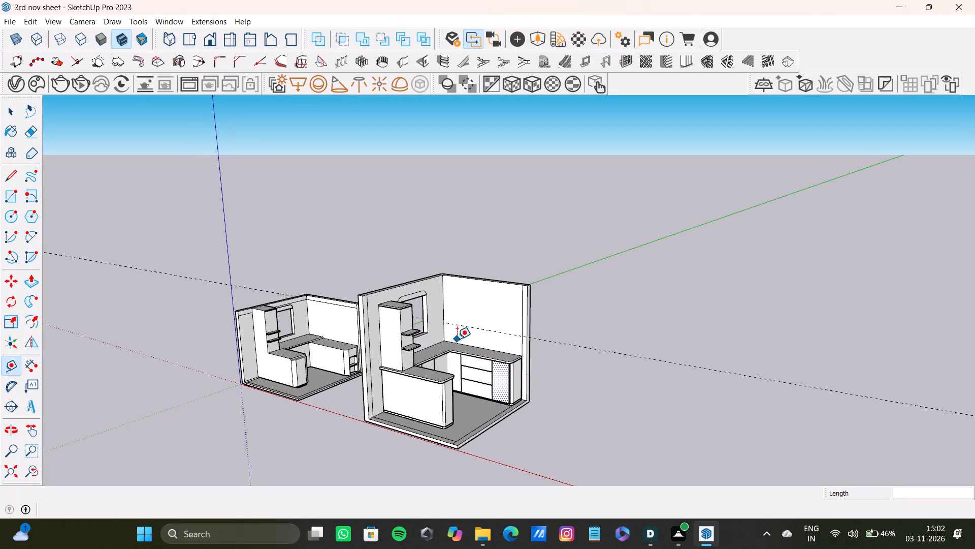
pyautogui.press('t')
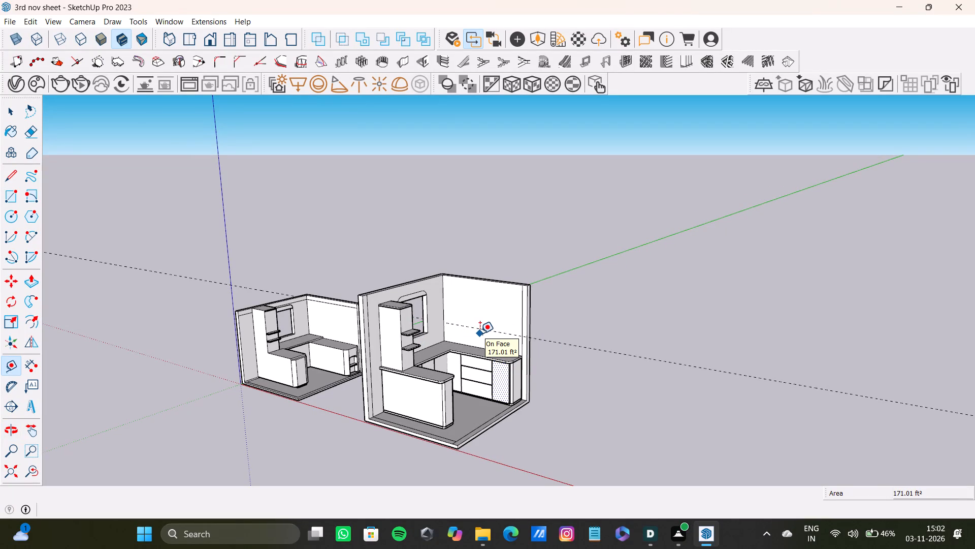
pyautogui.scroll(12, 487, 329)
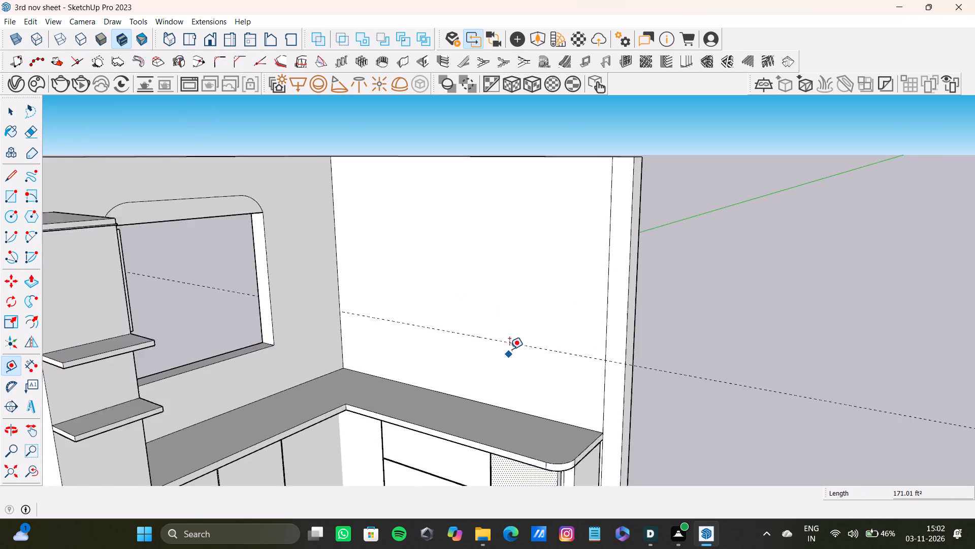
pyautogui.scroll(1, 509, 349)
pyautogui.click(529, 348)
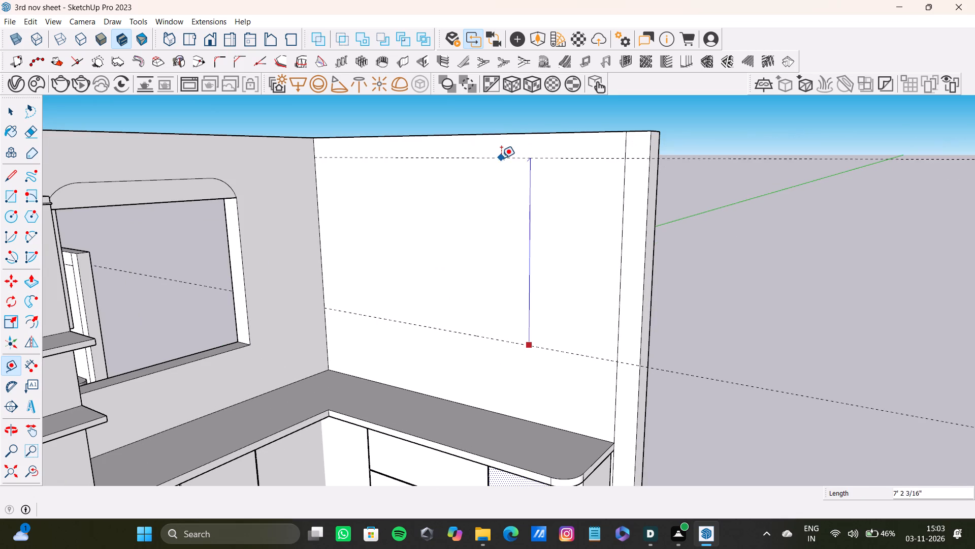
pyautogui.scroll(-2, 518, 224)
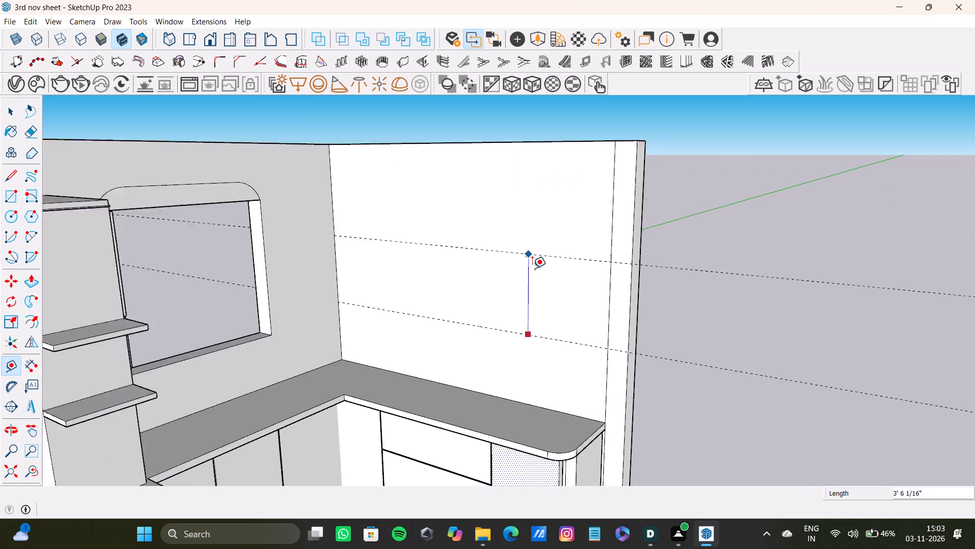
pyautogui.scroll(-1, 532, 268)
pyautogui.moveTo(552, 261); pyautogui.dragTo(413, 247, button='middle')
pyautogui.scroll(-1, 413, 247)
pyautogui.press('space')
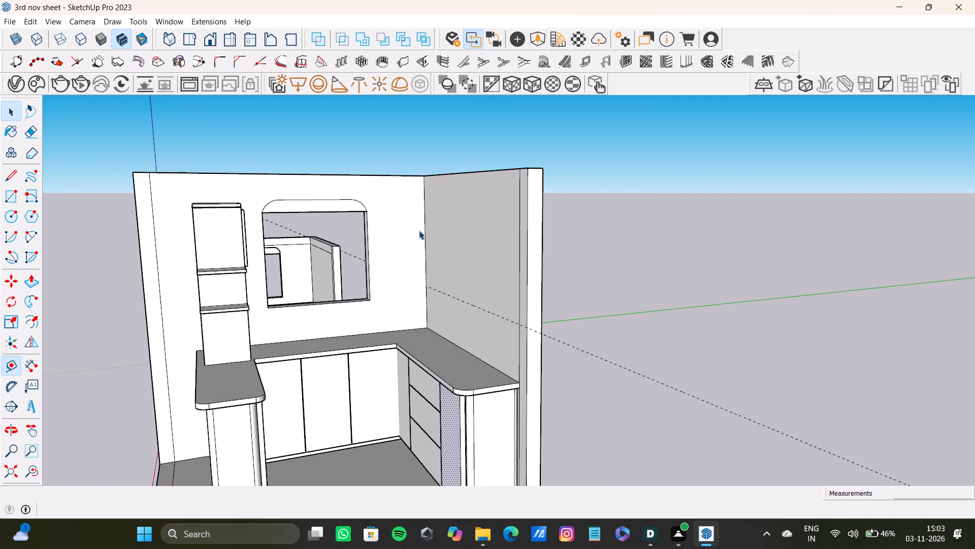
# Place a horizontal Tape Measure guide on the window wall, 9" below its top edge.
pyautogui.press('t')
pyautogui.scroll(12, 326, 157)
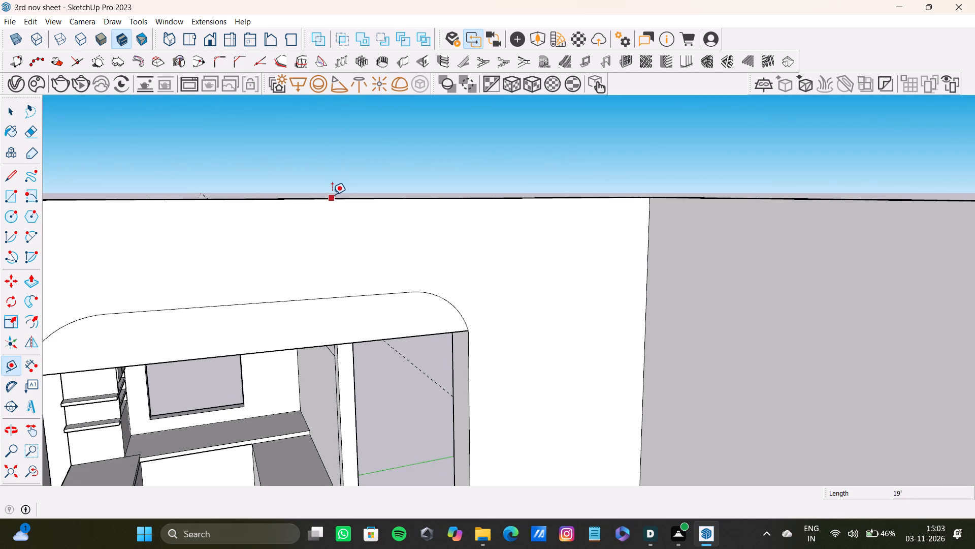
pyautogui.click(333, 194)
pyautogui.press('space')
pyautogui.press('t')
pyautogui.click(344, 197)
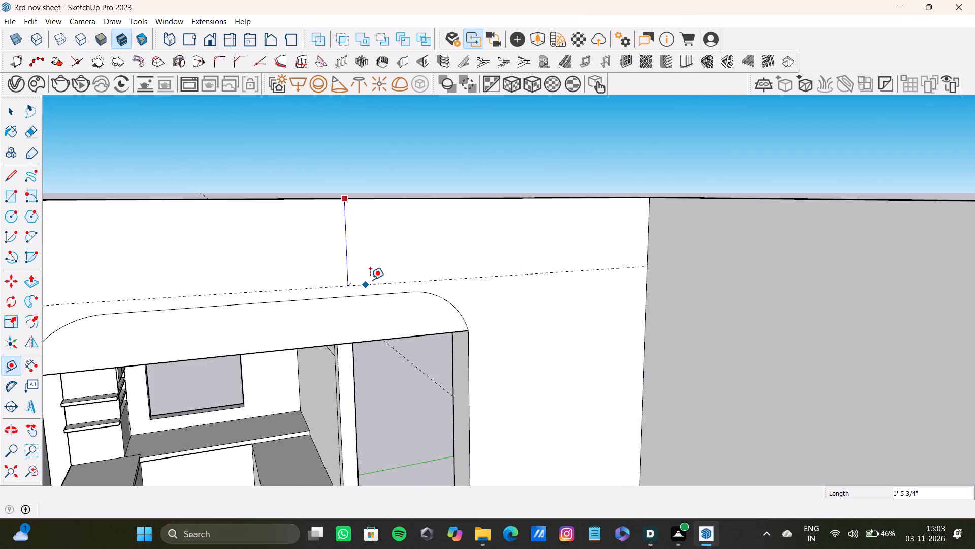
pyautogui.scroll(-4, 370, 280)
pyautogui.moveTo(370, 280); pyautogui.dragTo(351, 270, button='middle')
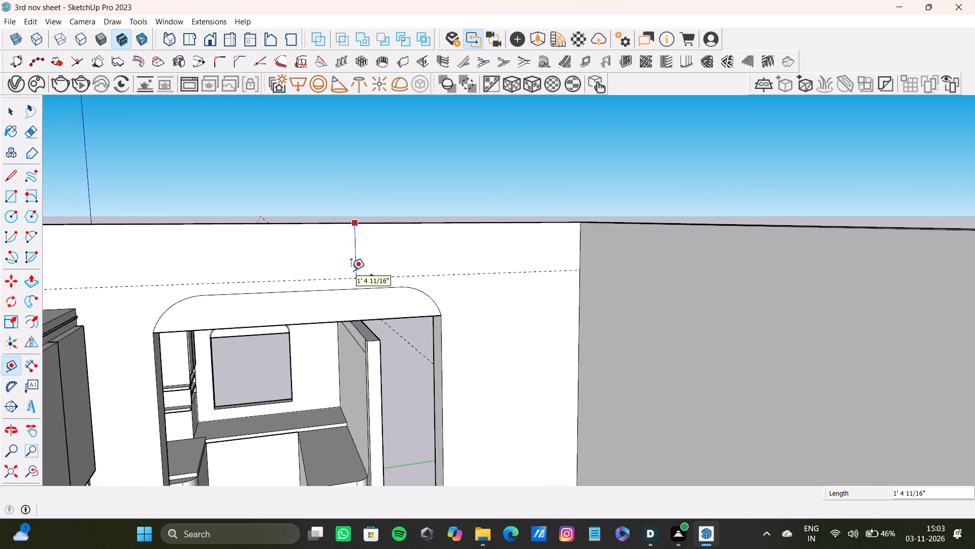
pyautogui.press('9')
pyautogui.hotkey('shift', '"')
pyautogui.press('Return')
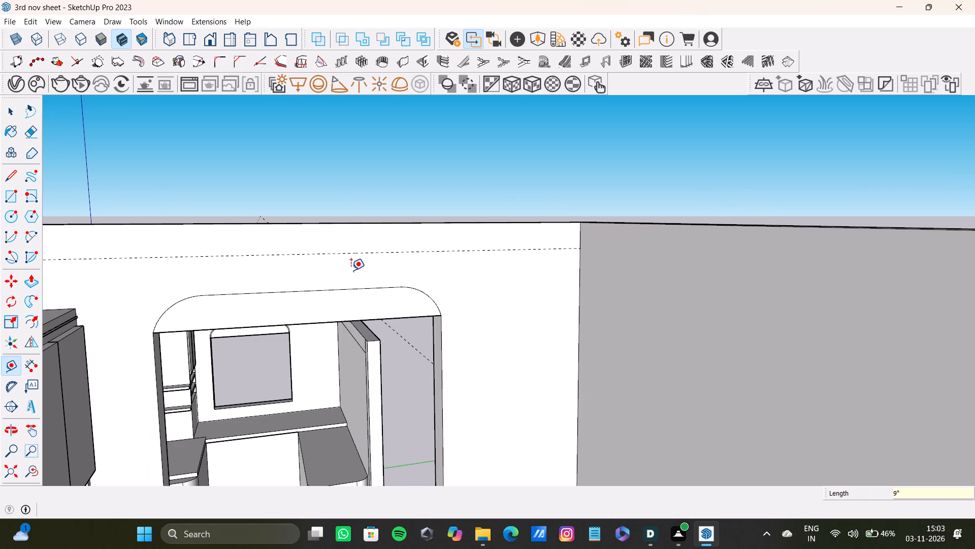
# Place a matching horizontal guide on the adjoining side wall, 9" below its top edge.
pyautogui.scroll(-1, 636, 448)
pyautogui.scroll(-5, 529, 252)
pyautogui.moveTo(541, 270); pyautogui.dragTo(575, 263, button='middle')
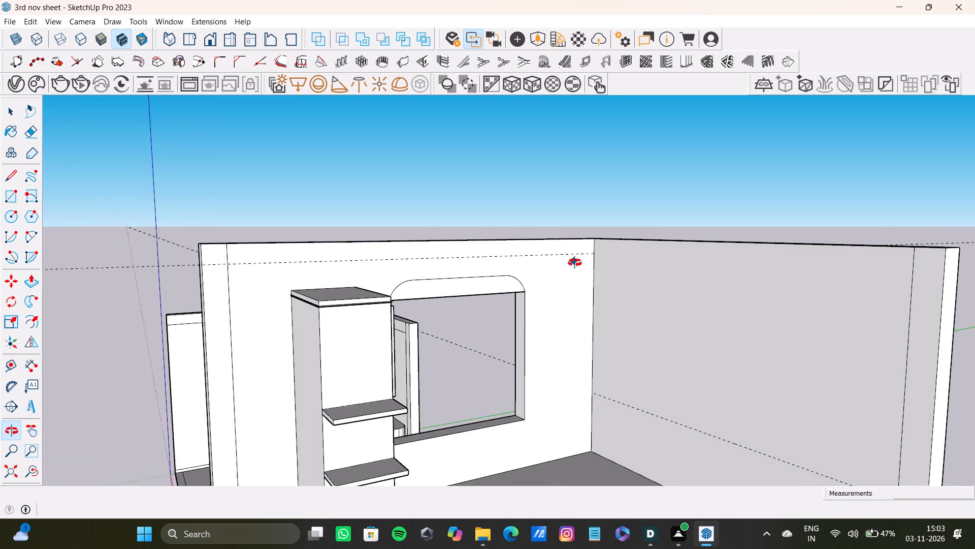
pyautogui.moveTo(575, 263); pyautogui.dragTo(524, 249, button='middle')
pyautogui.scroll(-1, 524, 249)
pyautogui.scroll(15, 539, 238)
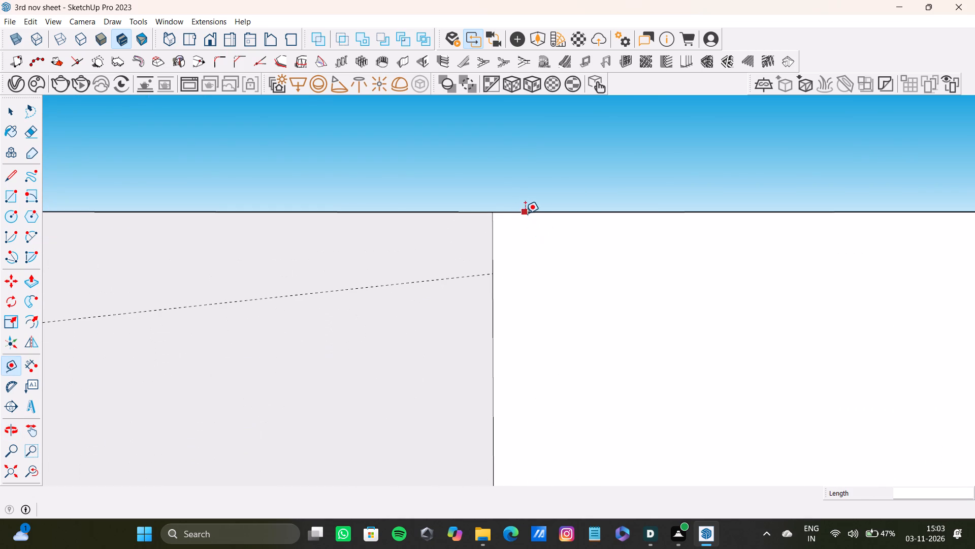
pyautogui.click(527, 212)
pyautogui.write('9"')
pyautogui.press('Return')
pyautogui.scroll(-3, 520, 280)
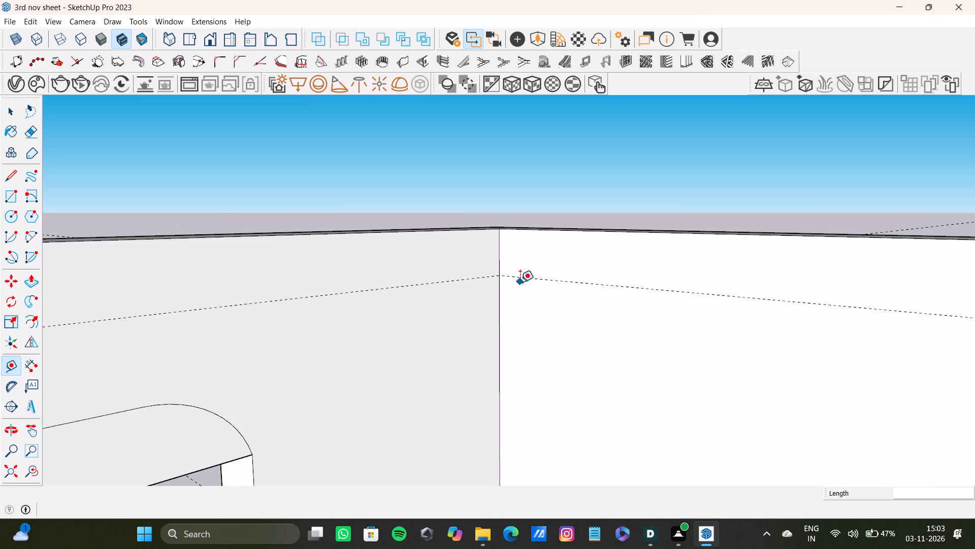
pyautogui.press('space')
# Place a vertical Tape Measure guide on the side wall, 2" from the inner corner with the window wall.
pyautogui.scroll(-14, 533, 289)
pyautogui.keyDown('shift'); pyautogui.moveTo(476, 343); pyautogui.dragTo(459, 207, button='middle'); pyautogui.keyUp('shift')
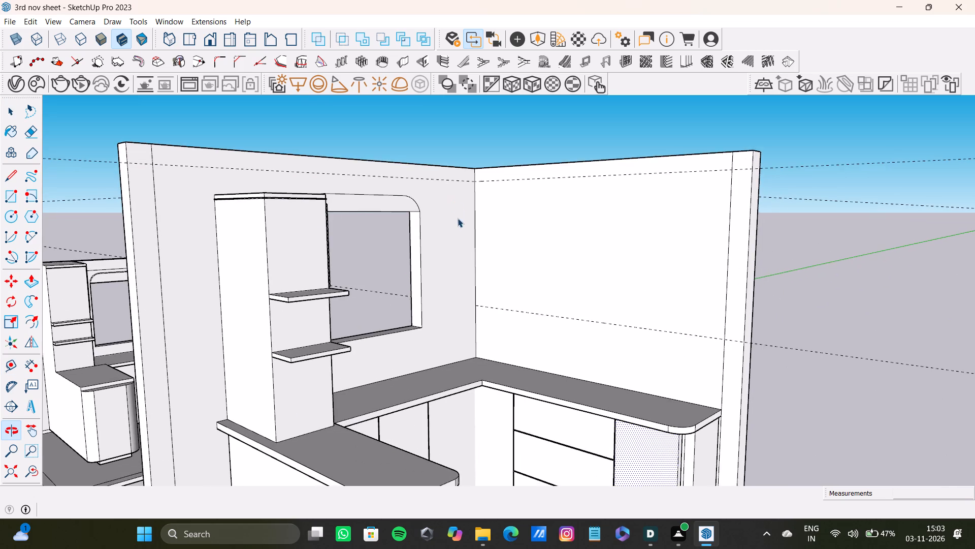
pyautogui.scroll(-4, 458, 220)
pyautogui.moveTo(459, 253); pyautogui.dragTo(522, 314, button='middle')
pyautogui.press('t')
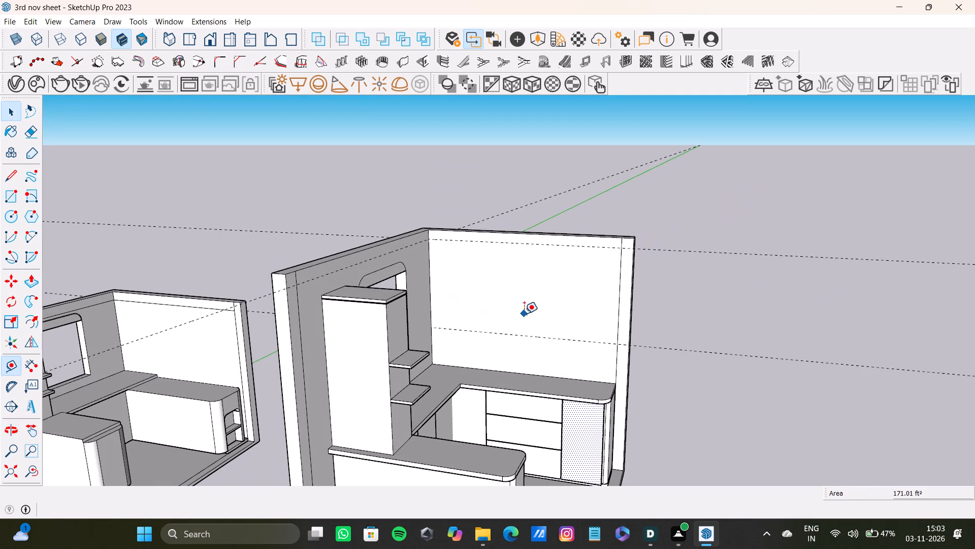
pyautogui.scroll(7, 451, 294)
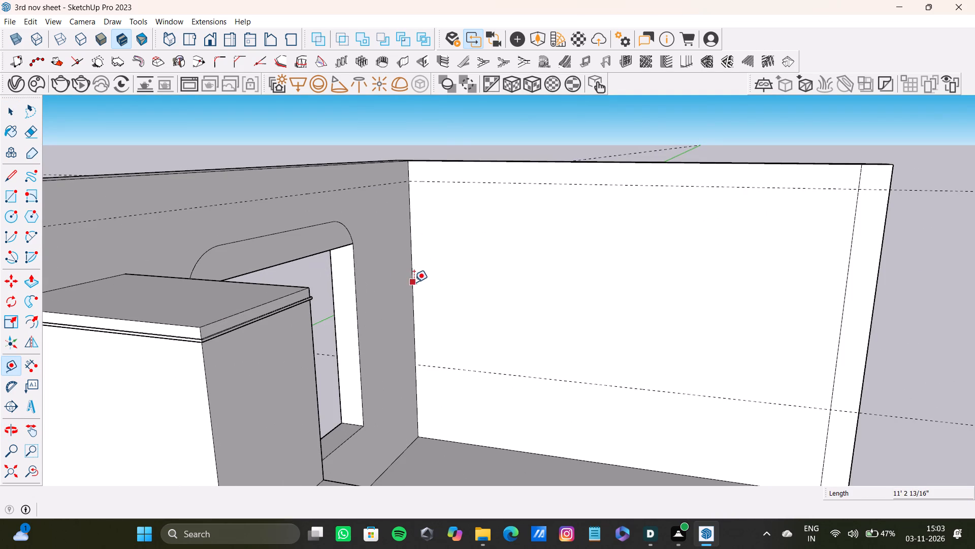
pyautogui.click(414, 282)
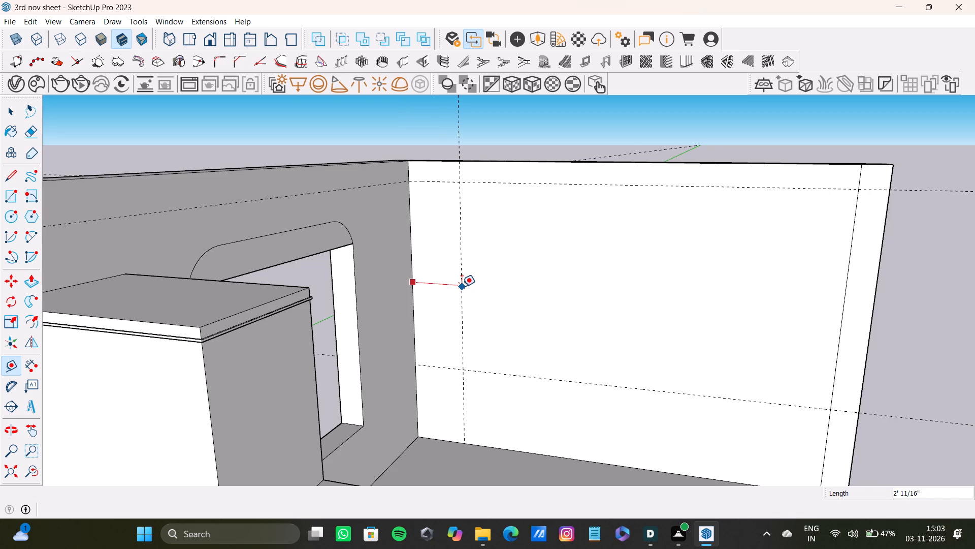
pyautogui.press('2')
pyautogui.hotkey('shift', '"')
pyautogui.press('Return')
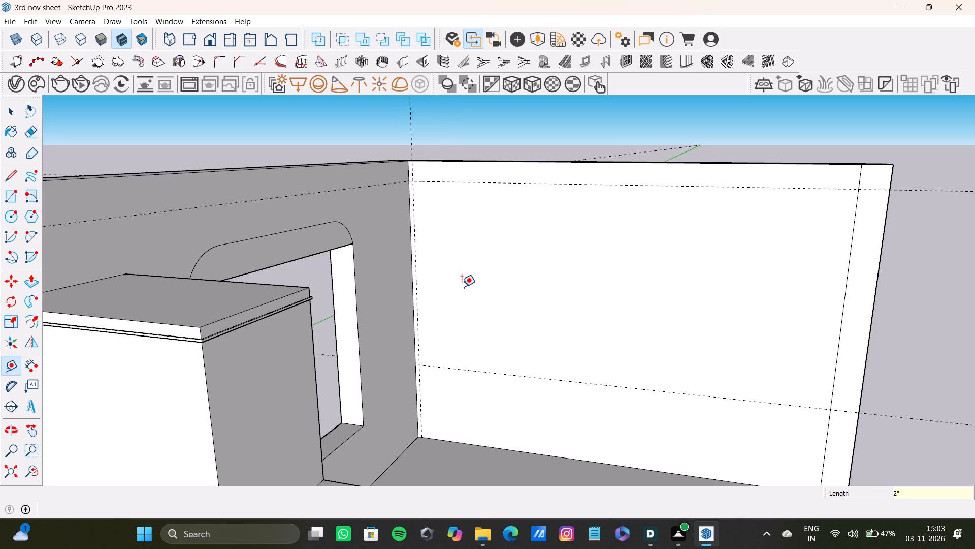
# Place a vertical guide 2" inward from the vertical line near the side wall's free end.
pyautogui.click(846, 309)
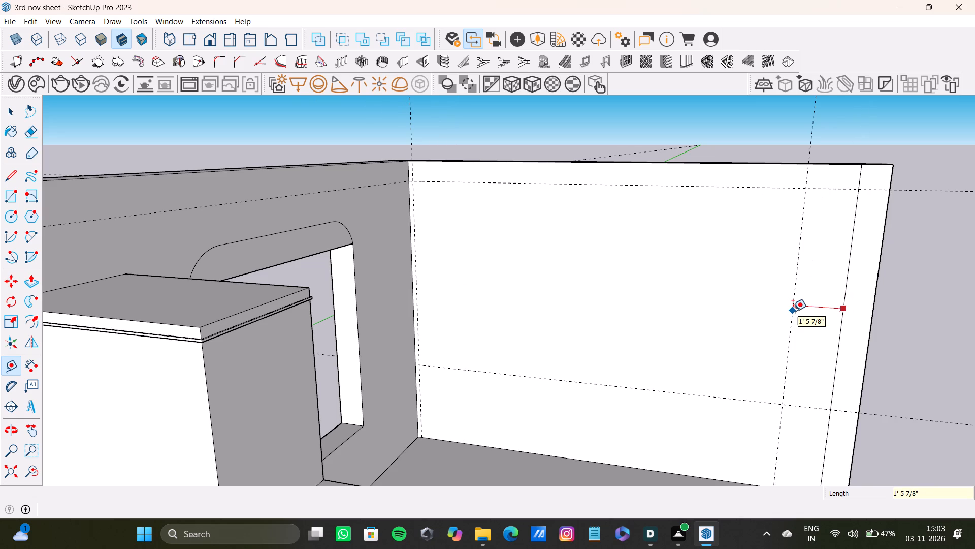
pyautogui.press('2')
pyautogui.hotkey('shift', '"')
pyautogui.press('Return')
# Start another vertical Tape Measure guide on the side wall from its inner corner.
pyautogui.click(419, 345)
pyautogui.scroll(-6, 496, 343)
pyautogui.moveTo(506, 344); pyautogui.dragTo(444, 286, button='middle')
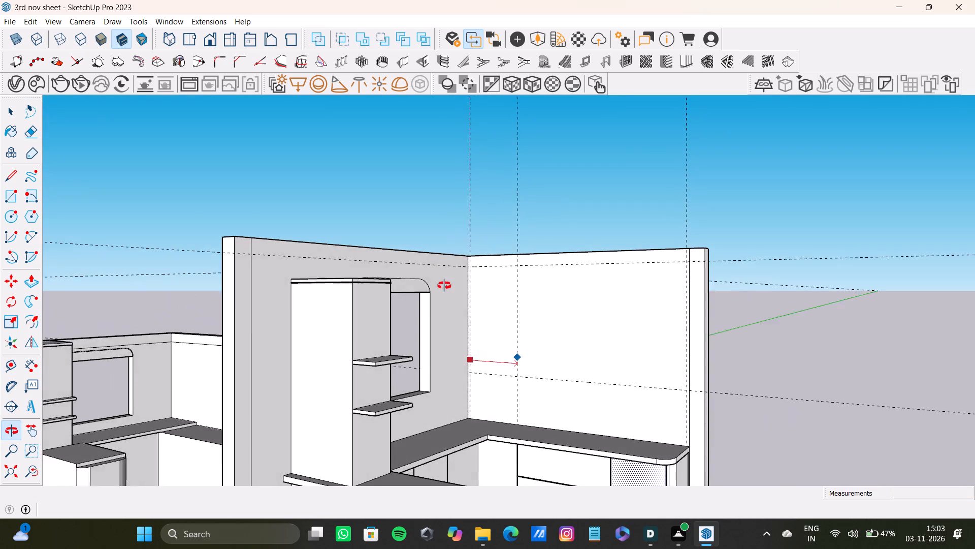
pyautogui.moveTo(444, 286); pyautogui.dragTo(502, 389, button='middle')
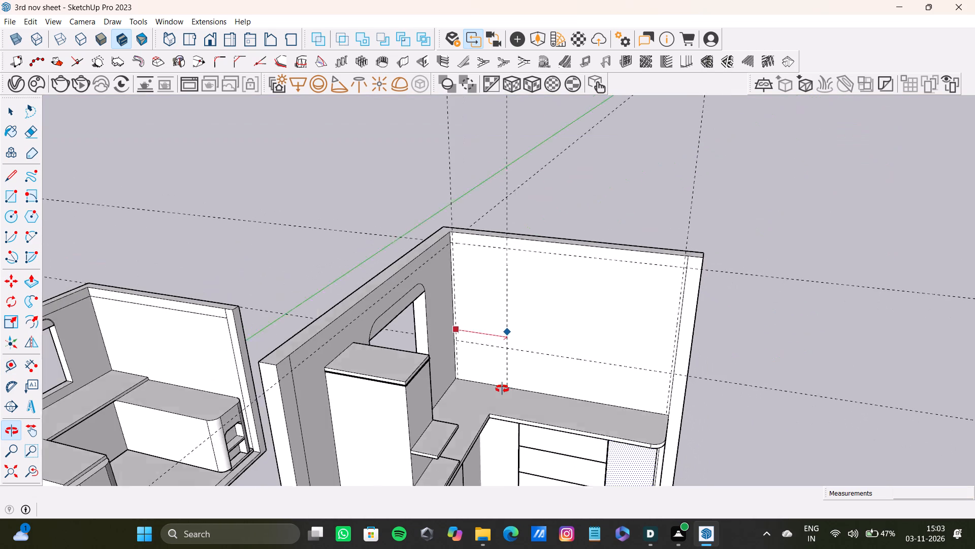
pyautogui.moveTo(502, 389); pyautogui.dragTo(505, 395, button='middle')
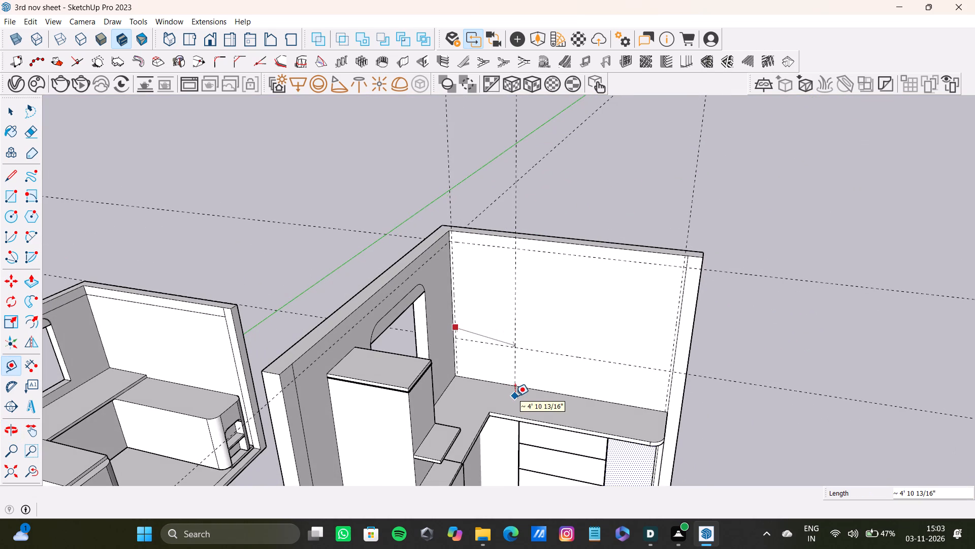
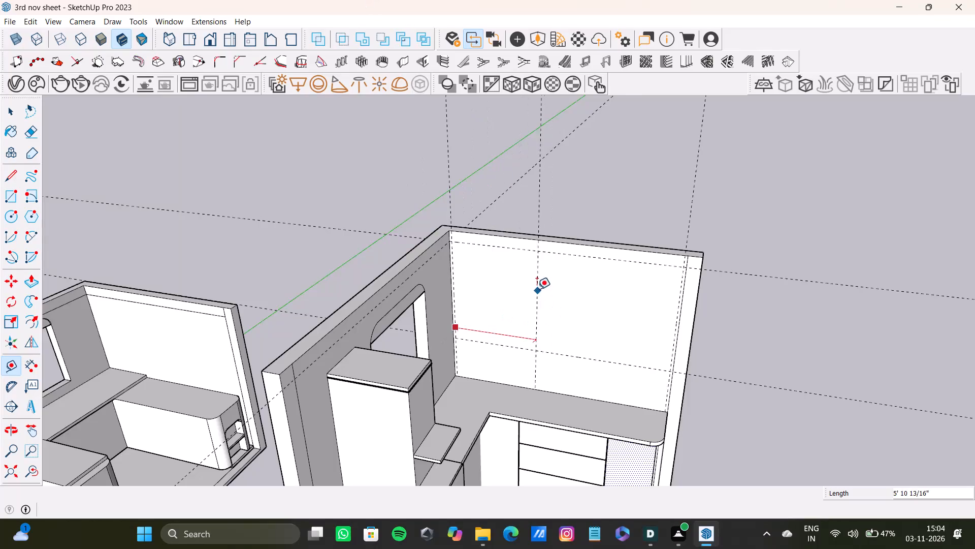
# Place the pending vertical guide on the side wall at 3' from its starting line by the inner corner.
pyautogui.scroll(-6, 530, 288)
pyautogui.moveTo(497, 290); pyautogui.dragTo(479, 277, button='middle')
pyautogui.scroll(2, 482, 277)
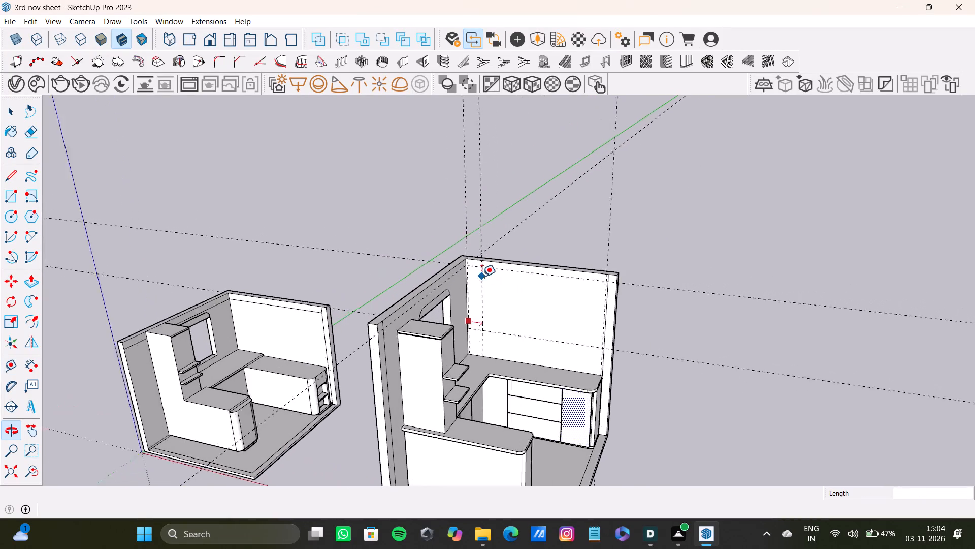
pyautogui.scroll(2, 482, 277)
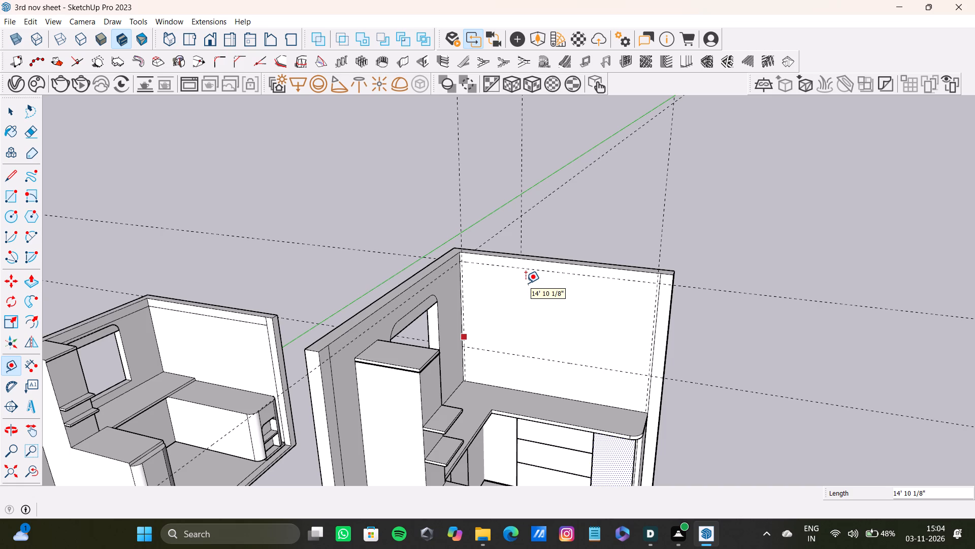
pyautogui.scroll(5, 493, 323)
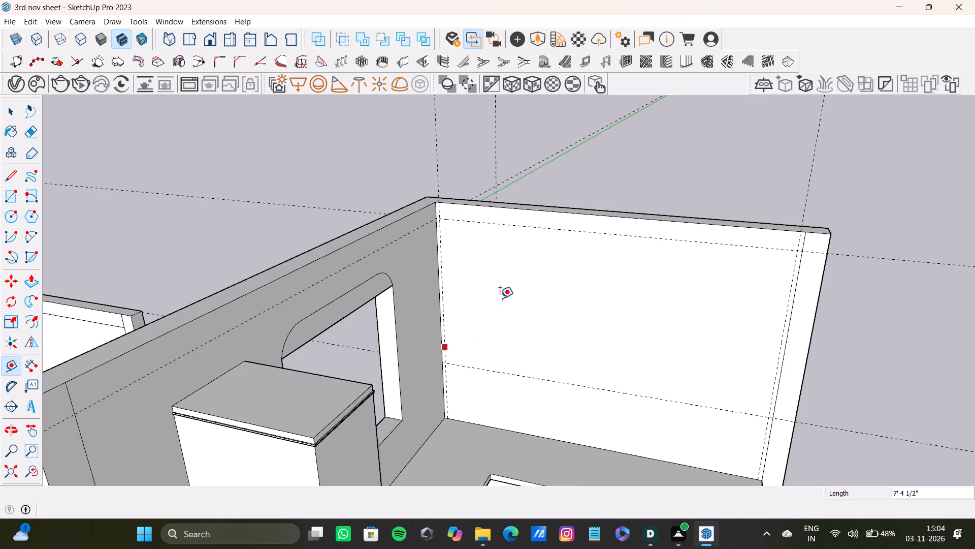
pyautogui.scroll(-7, 500, 298)
pyautogui.moveTo(500, 298); pyautogui.dragTo(478, 261, button='middle')
pyautogui.scroll(4, 488, 270)
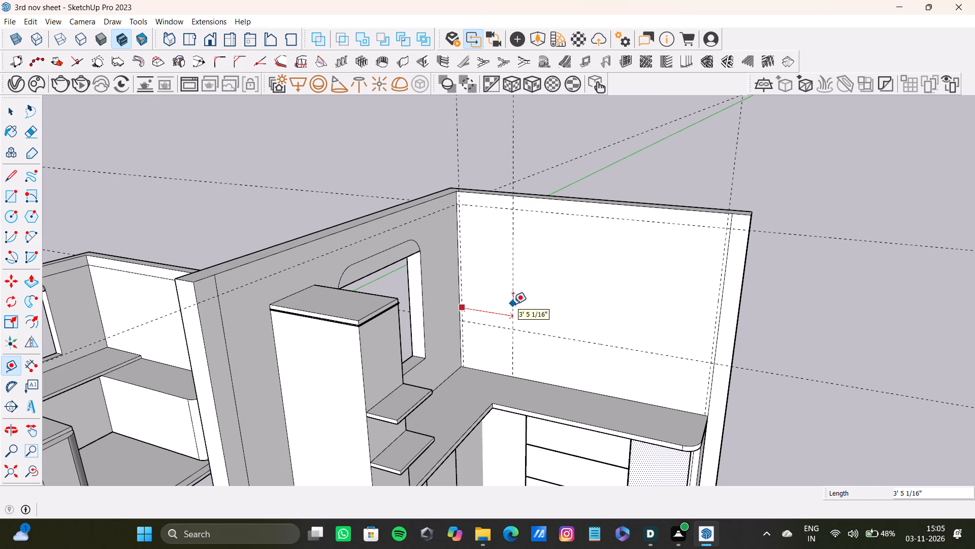
pyautogui.press('3')
pyautogui.press("'")
pyautogui.press('Return')
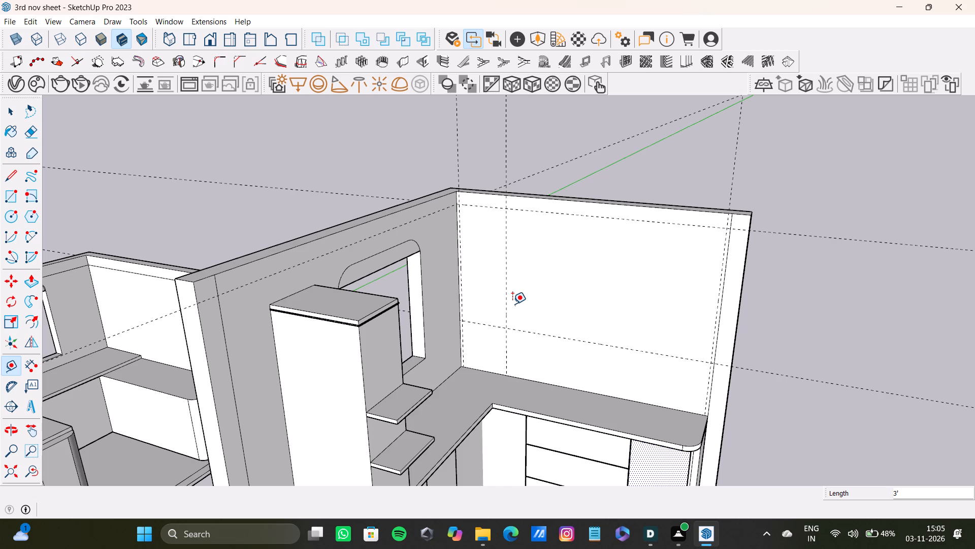
# Place a second vertical guide 0.5" beyond the 3' guide on the side wall, towards the free end.
pyautogui.scroll(2, 553, 265)
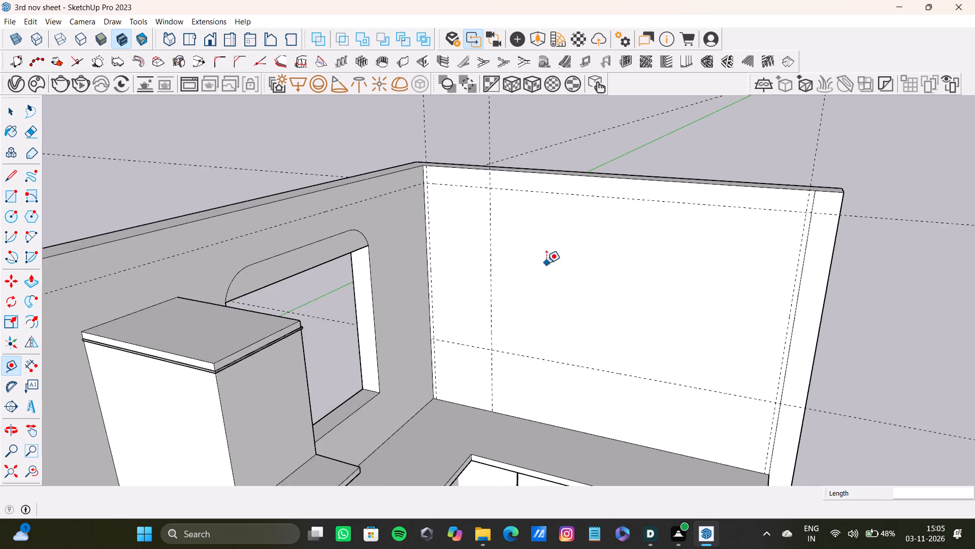
pyautogui.scroll(6, 546, 263)
pyautogui.click(492, 287)
pyautogui.write('0.5"')
pyautogui.press('Return')
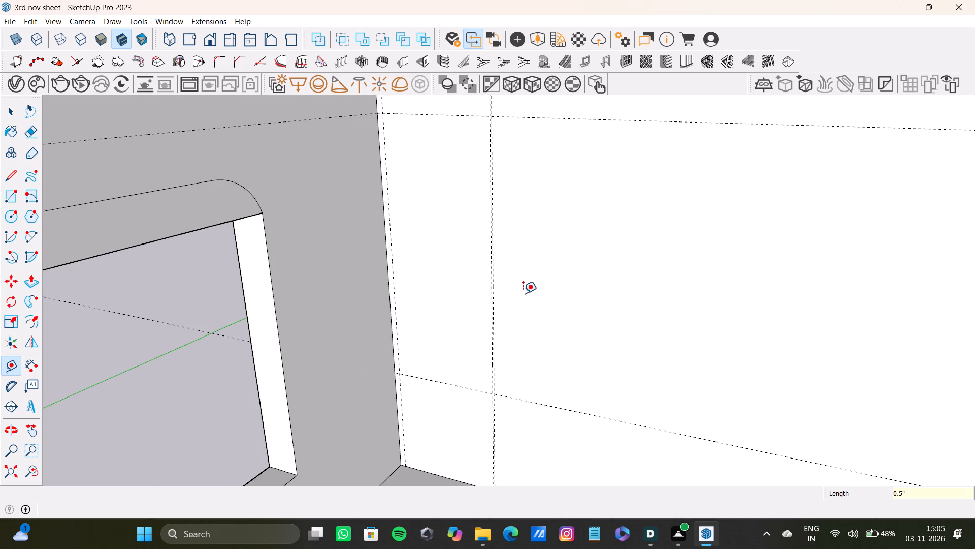
# Place a vertical guide about 4' 2" farther along the side wall, with a parallel guide 0.5" beyond it.
pyautogui.scroll(5, 509, 278)
pyautogui.click(486, 291)
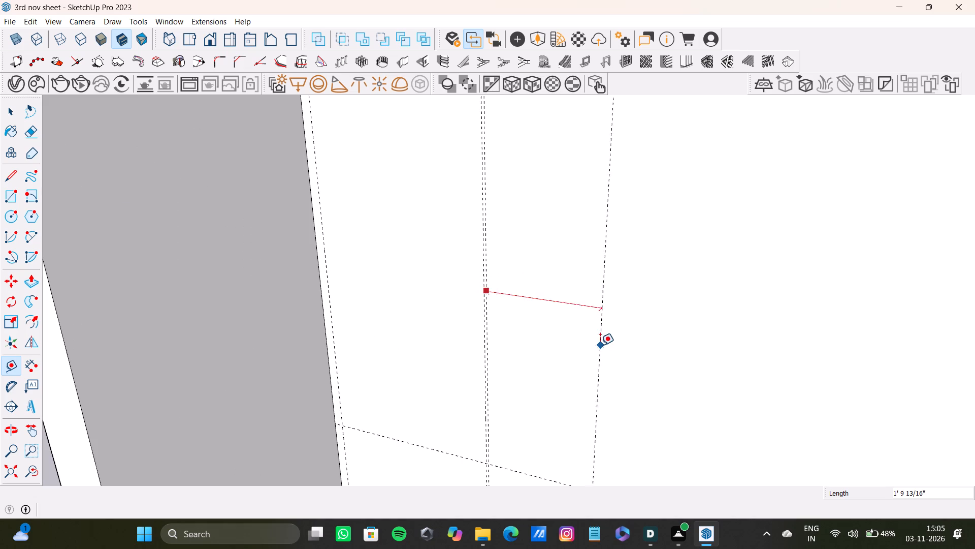
pyautogui.scroll(-11, 600, 345)
pyautogui.keyDown('shift'); pyautogui.moveTo(630, 334); pyautogui.dragTo(414, 319, button='middle'); pyautogui.keyUp('shift')
pyautogui.scroll(-4, 455, 314)
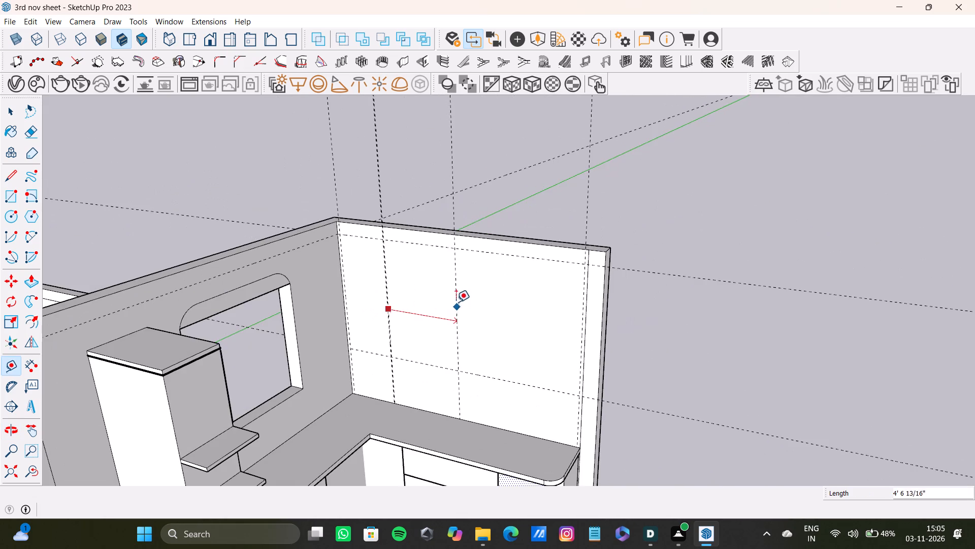
pyautogui.moveTo(454, 299); pyautogui.dragTo(448, 267, button='middle')
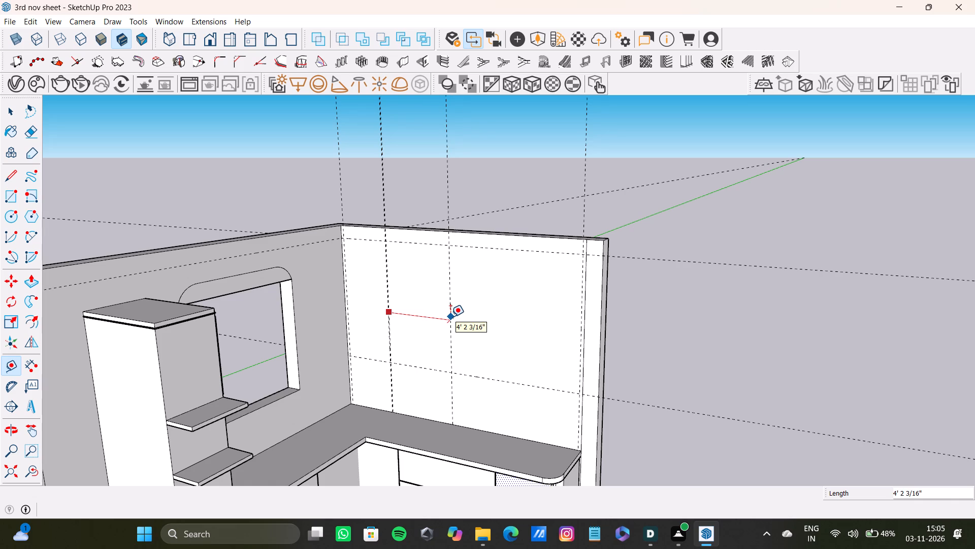
pyautogui.doubleClick(450, 317)
pyautogui.write('0.5"')
pyautogui.press('Return')
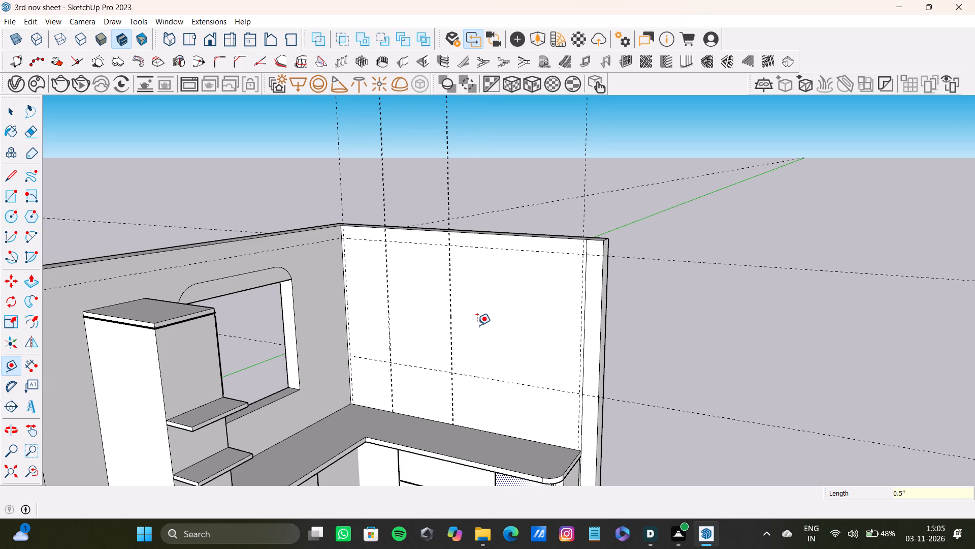
# Add a third pair of vertical guides near the middle of the side wall, spaced 0.5" apart.
pyautogui.scroll(15, 473, 289)
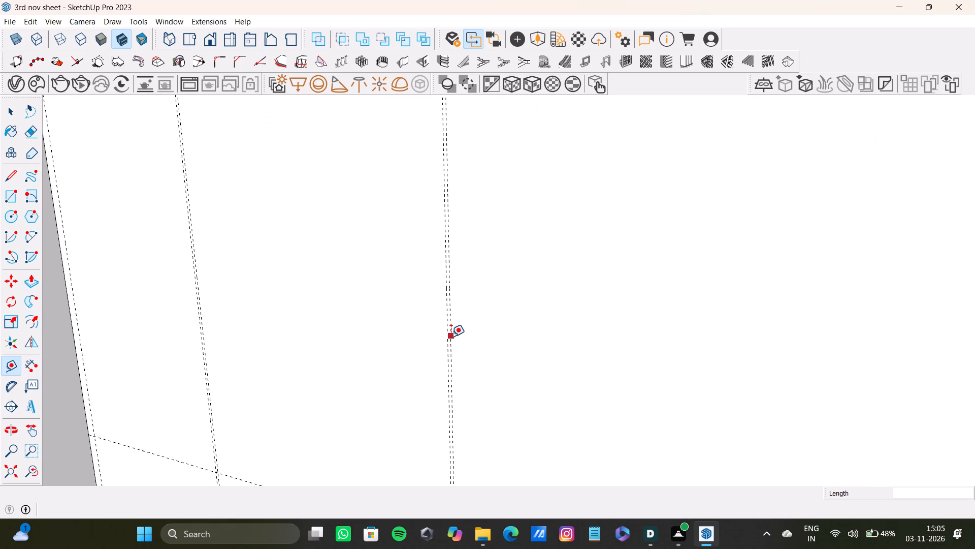
pyautogui.click(453, 337)
pyautogui.scroll(-8, 660, 373)
pyautogui.keyDown('shift'); pyautogui.moveTo(660, 368); pyautogui.dragTo(510, 337, button='middle'); pyautogui.keyUp('shift')
pyautogui.click(497, 323)
pyautogui.moveTo(498, 326); pyautogui.dragTo(502, 328)
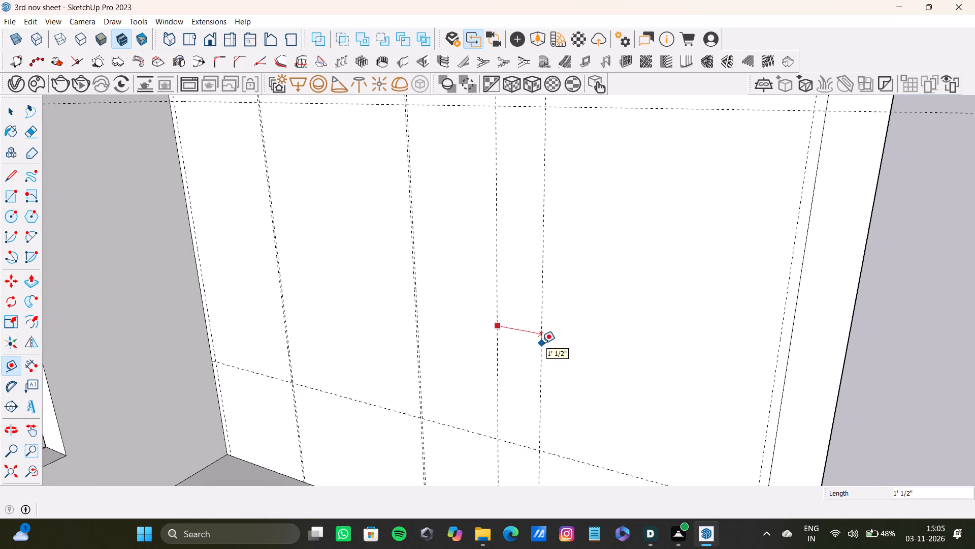
pyautogui.write('0.5"')
pyautogui.press('Return')
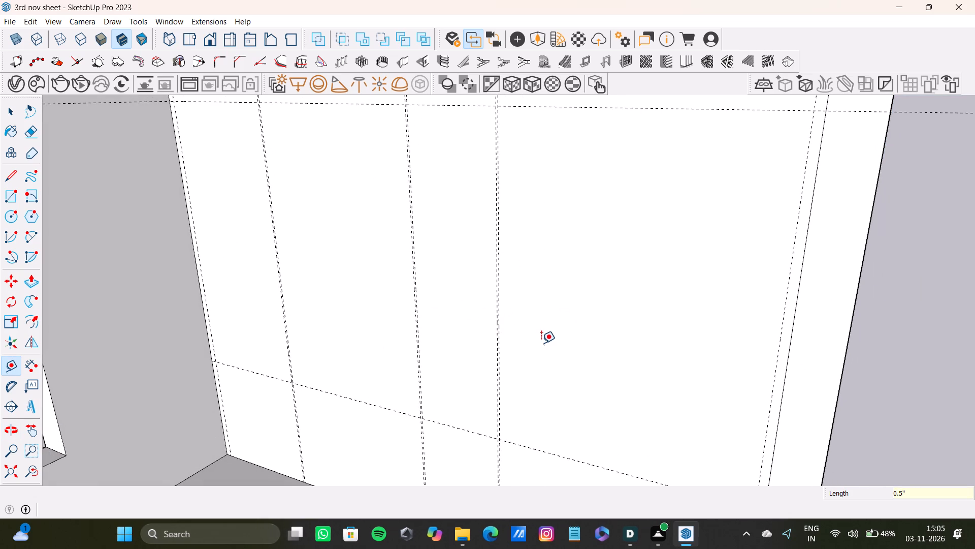
# Place a fourth pair of vertical guides about 2' 11" farther towards the wall's free end, spaced 0.5" apart.
pyautogui.scroll(8, 529, 328)
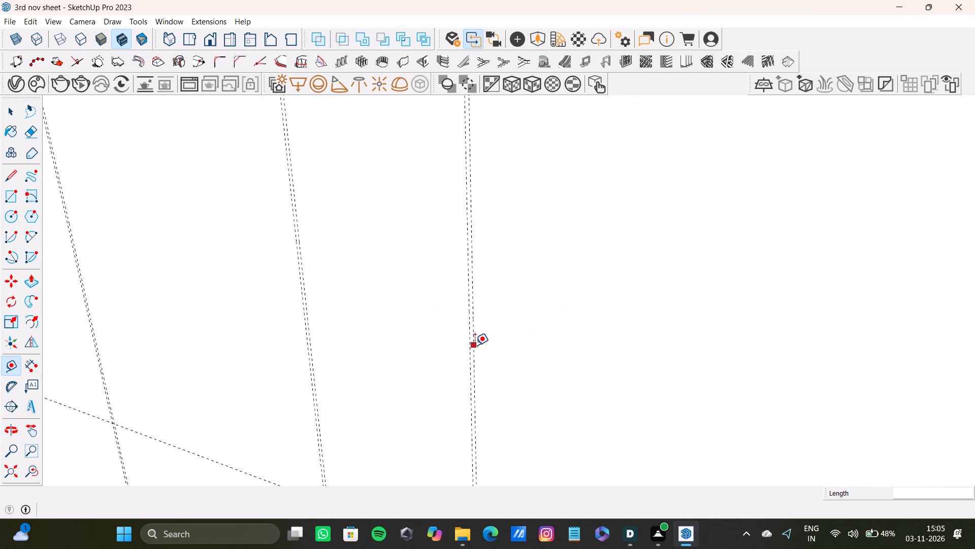
pyautogui.click(475, 345)
pyautogui.scroll(-12, 638, 368)
pyautogui.moveTo(639, 363); pyautogui.dragTo(602, 278, button='middle')
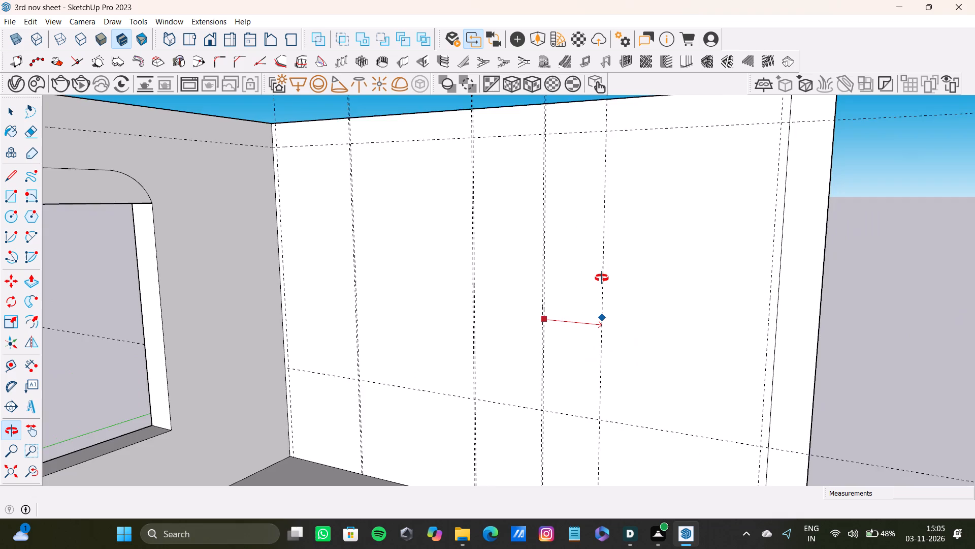
pyautogui.moveTo(602, 278); pyautogui.dragTo(560, 328, button='middle')
pyautogui.scroll(-4, 610, 323)
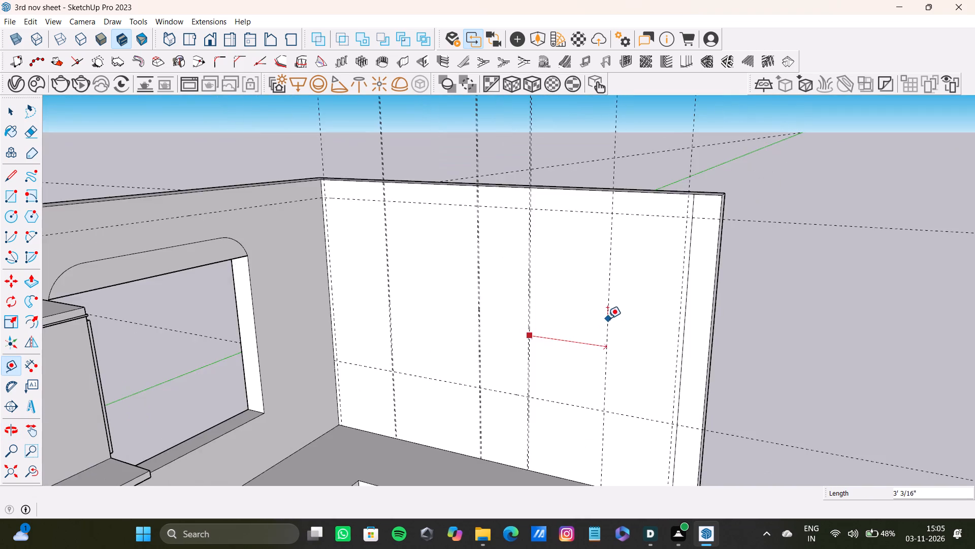
pyautogui.moveTo(607, 318); pyautogui.dragTo(591, 308, button='middle')
pyautogui.scroll(3, 592, 308)
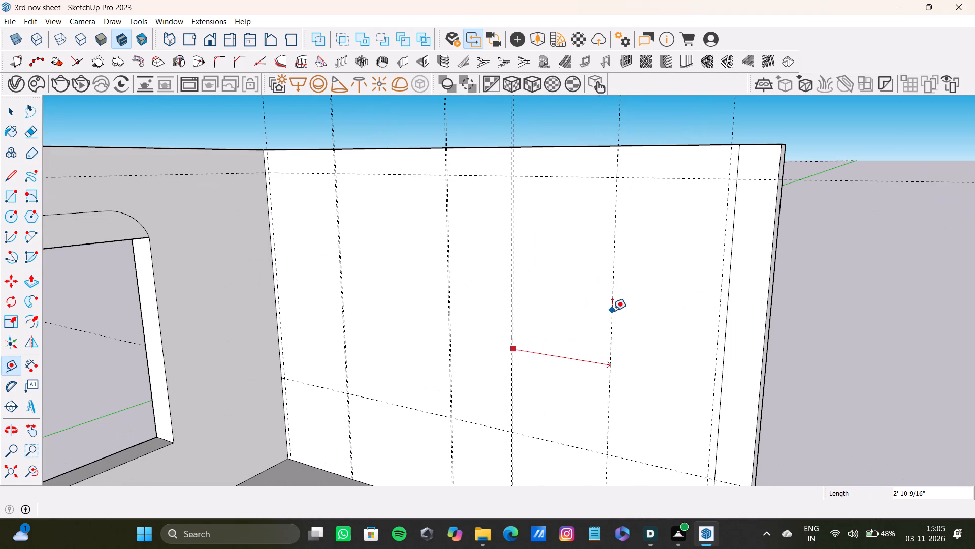
pyautogui.doubleClick(612, 311)
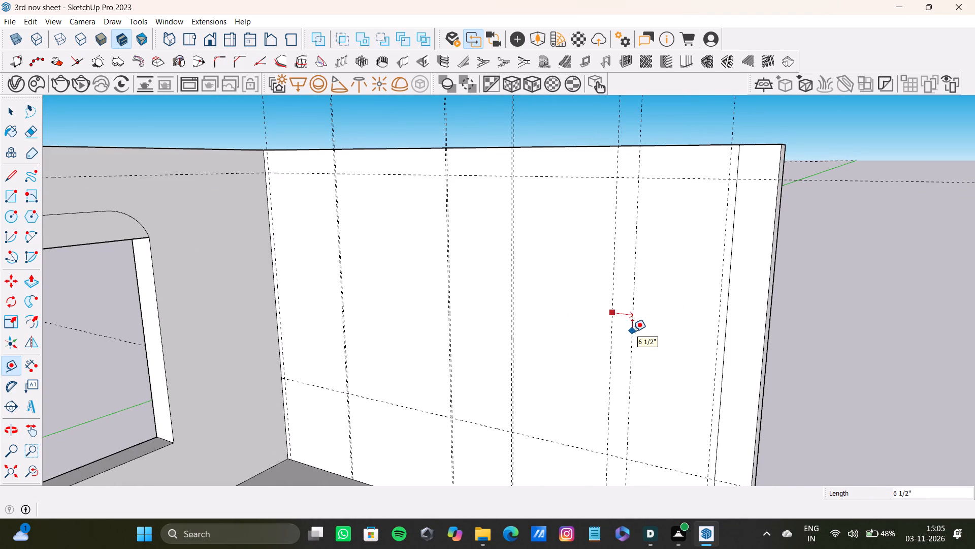
pyautogui.write('0.5')
pyautogui.hotkey('shift', '"')
pyautogui.press('Return')
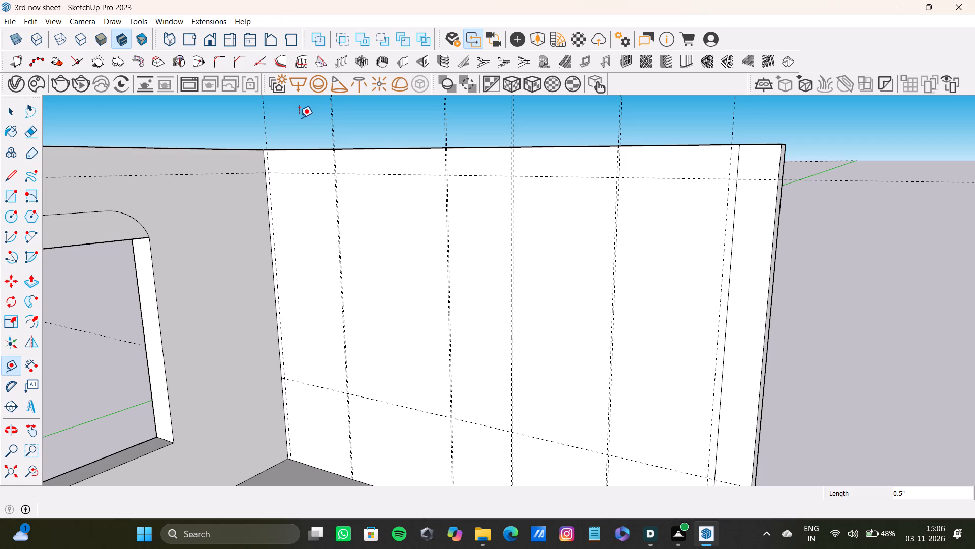
# Draw a rectangle in the bay nearest the inner corner, between the horizontal guides and up to the first guide pair.
pyautogui.scroll(8, 266, 166)
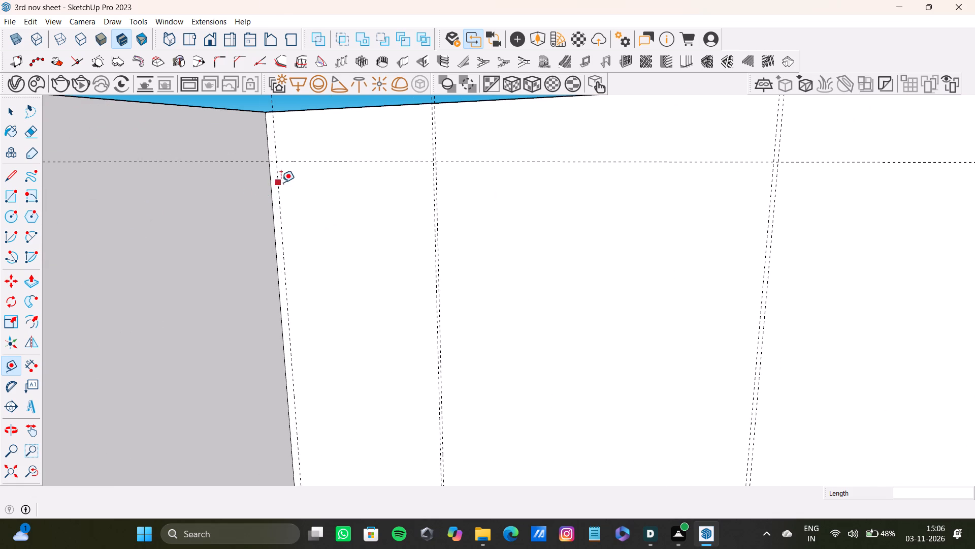
pyautogui.press('space')
pyautogui.press('r')
pyautogui.scroll(8, 284, 193)
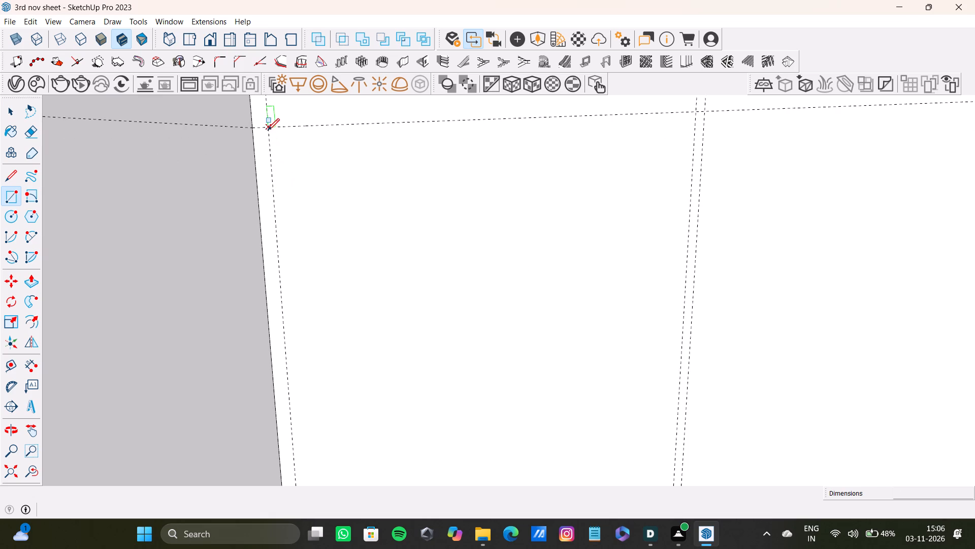
pyautogui.click(268, 130)
pyautogui.scroll(-9, 462, 294)
pyautogui.moveTo(491, 348); pyautogui.dragTo(475, 247, button='middle')
pyautogui.scroll(-5, 516, 330)
pyautogui.keyDown('shift'); pyautogui.moveTo(517, 339); pyautogui.dragTo(459, 150, button='middle'); pyautogui.keyUp('shift')
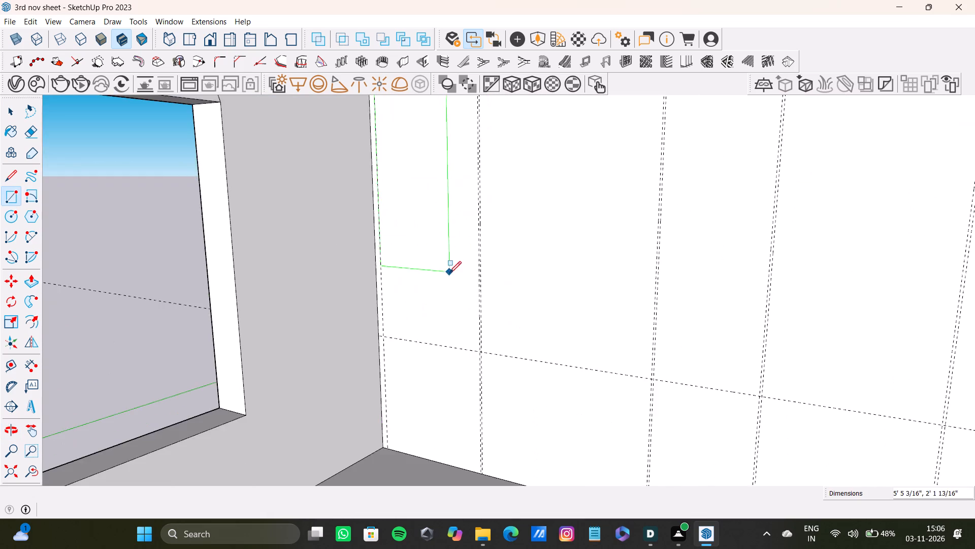
pyautogui.scroll(10, 449, 273)
pyautogui.click(511, 417)
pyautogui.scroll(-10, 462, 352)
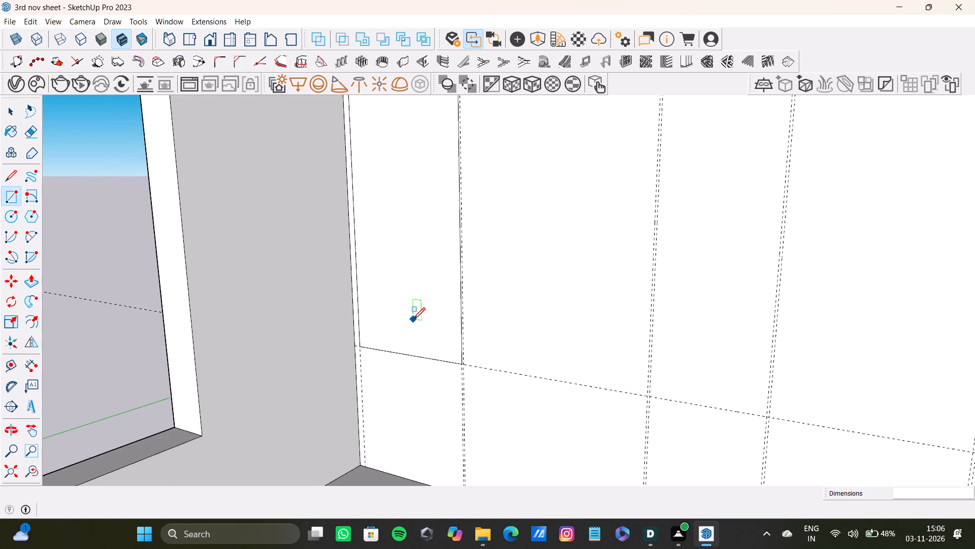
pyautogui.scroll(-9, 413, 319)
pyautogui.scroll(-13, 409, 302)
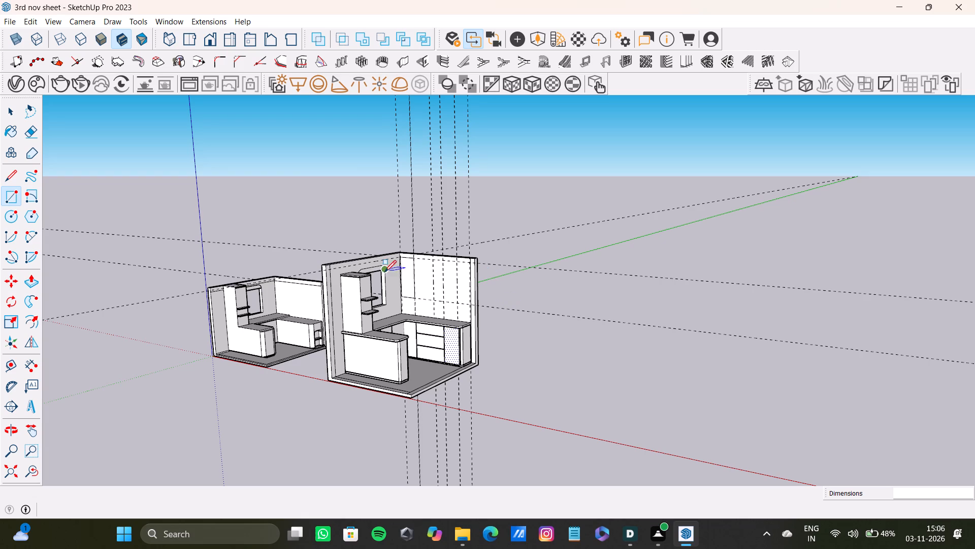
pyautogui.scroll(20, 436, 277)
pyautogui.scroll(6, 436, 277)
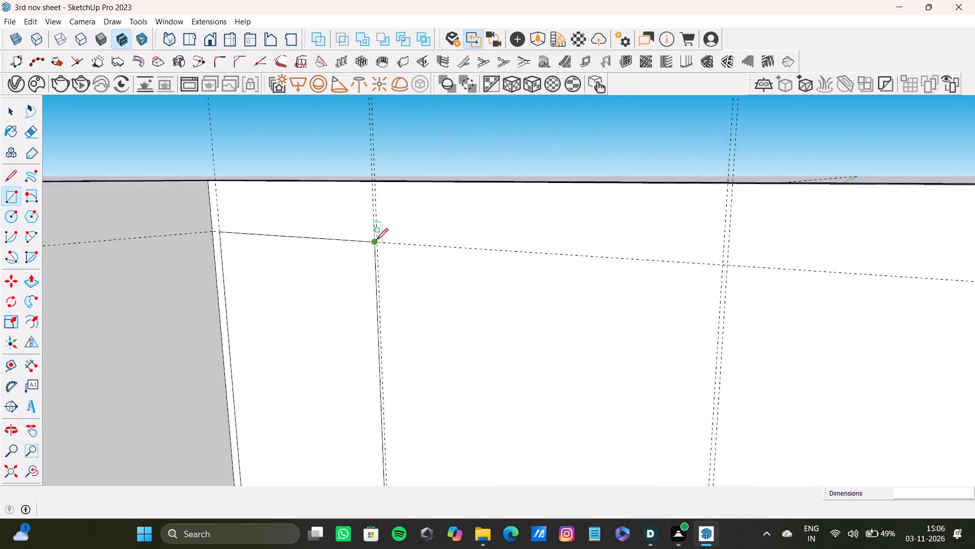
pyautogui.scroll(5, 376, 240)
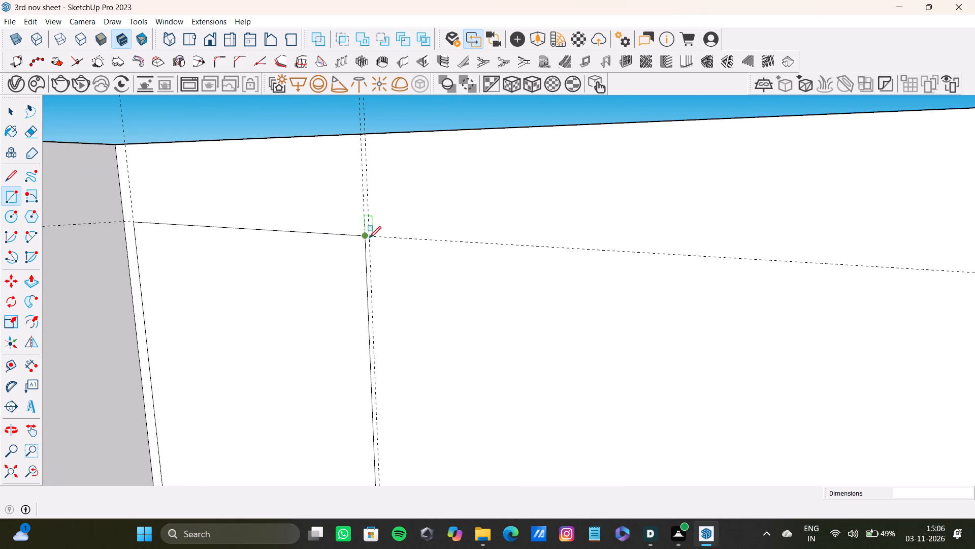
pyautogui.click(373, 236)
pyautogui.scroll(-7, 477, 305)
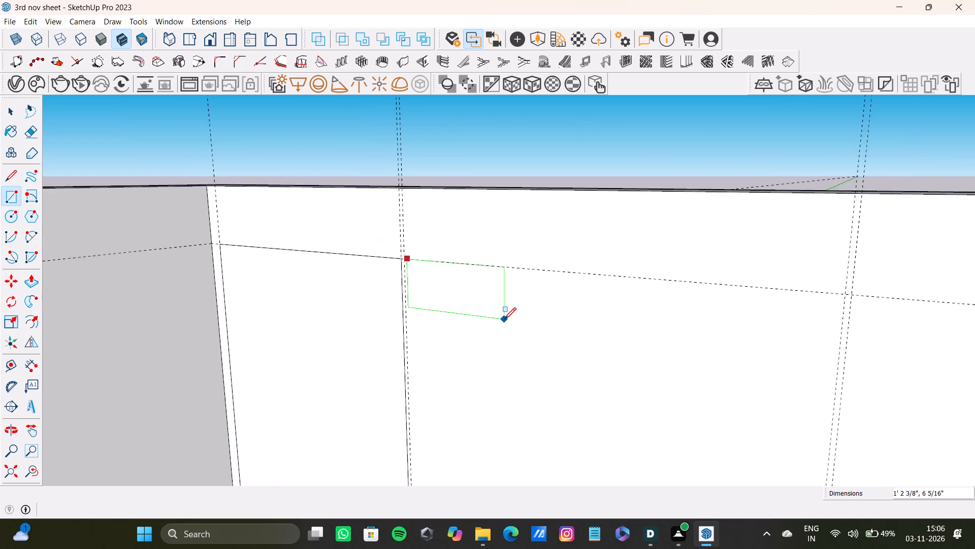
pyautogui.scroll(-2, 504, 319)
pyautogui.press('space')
# Draw a rectangle about 7' 3" by 4' 3" in the second bay, between the first and second guide pairs and the horizontal guides.
pyautogui.press('r')
pyautogui.scroll(15, 459, 288)
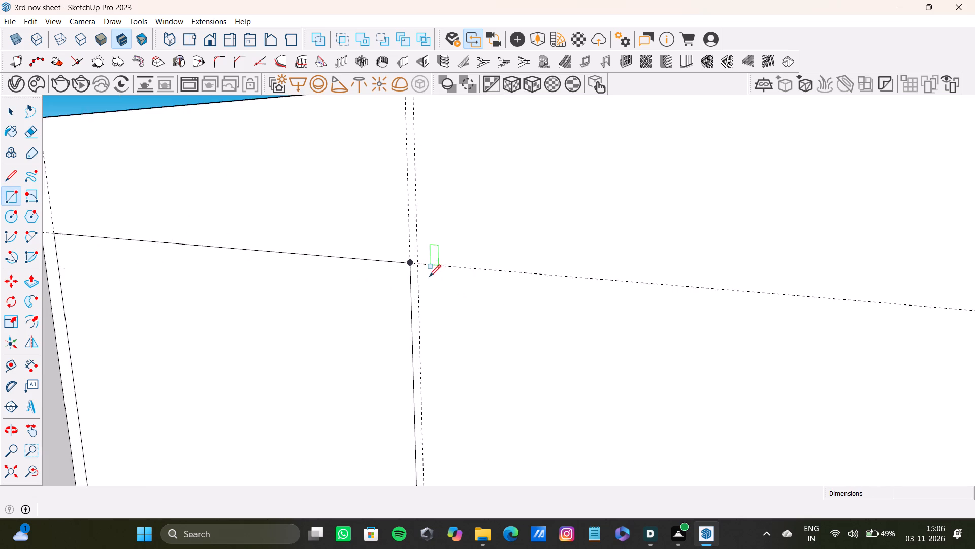
pyautogui.scroll(2, 429, 277)
pyautogui.click(411, 259)
pyautogui.scroll(-12, 593, 345)
pyautogui.keyDown('shift'); pyautogui.moveTo(614, 372); pyautogui.dragTo(516, 188, button='middle'); pyautogui.keyUp('shift')
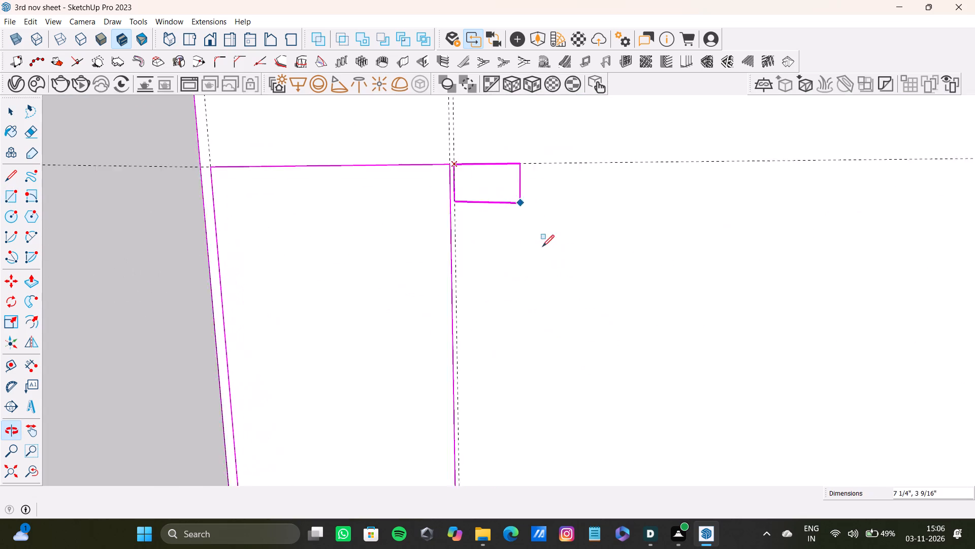
pyautogui.scroll(-16, 549, 266)
pyautogui.keyDown('shift'); pyautogui.moveTo(602, 365); pyautogui.dragTo(480, 173, button='middle'); pyautogui.keyUp('shift')
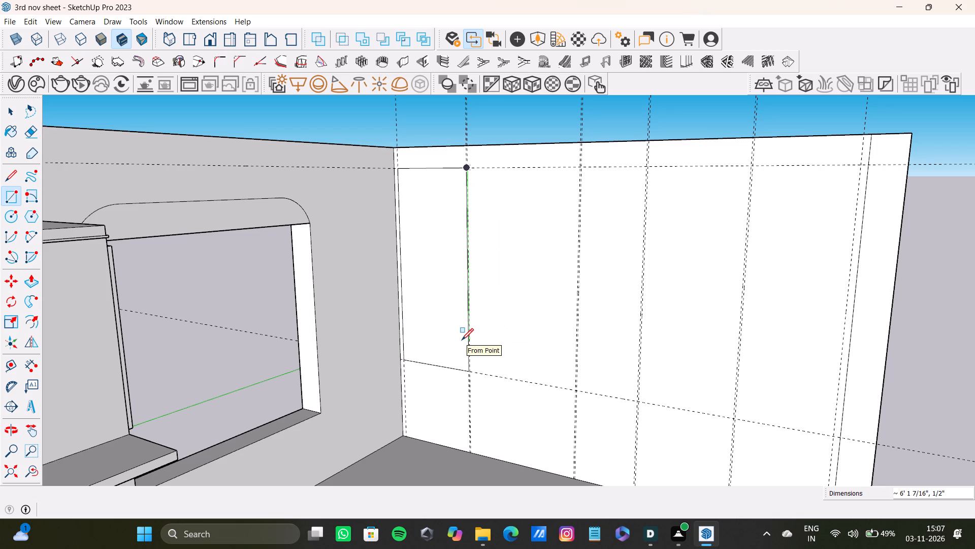
pyautogui.scroll(12, 596, 390)
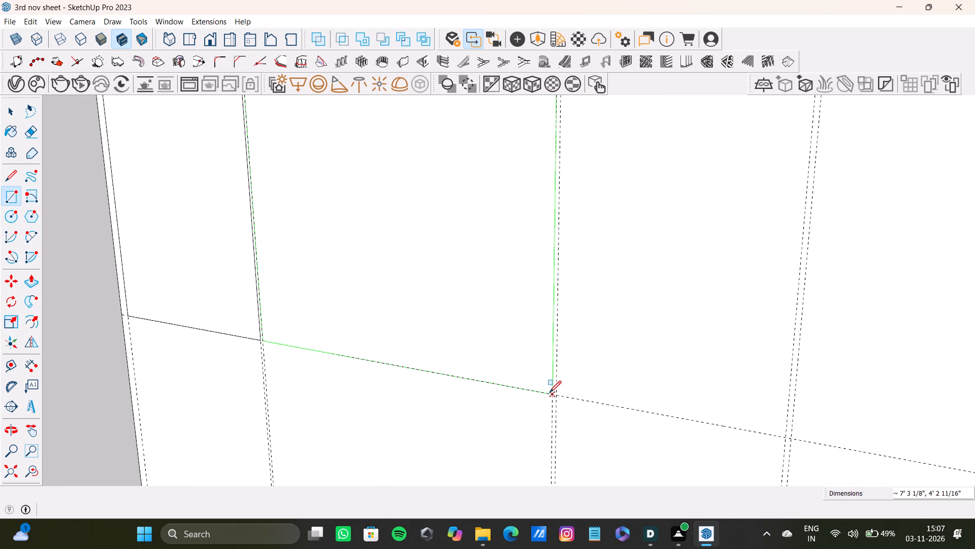
pyautogui.click(549, 392)
pyautogui.scroll(-12, 487, 381)
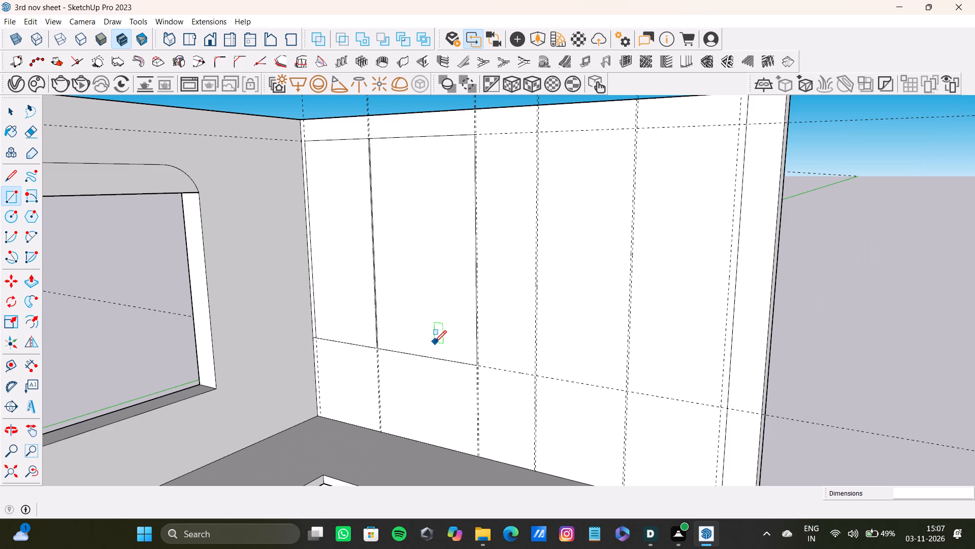
pyautogui.middleClick(453, 385)
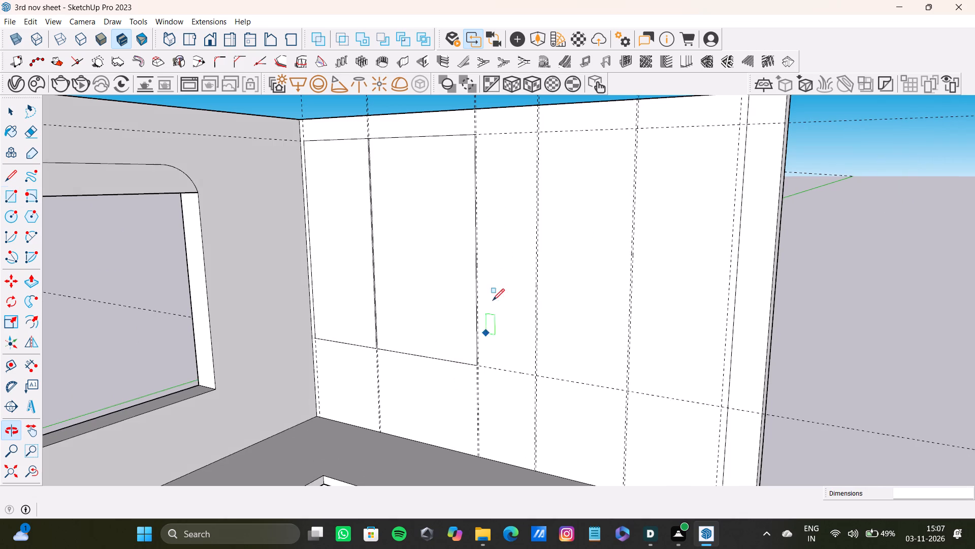
pyautogui.scroll(4, 499, 259)
pyautogui.scroll(-7, 477, 152)
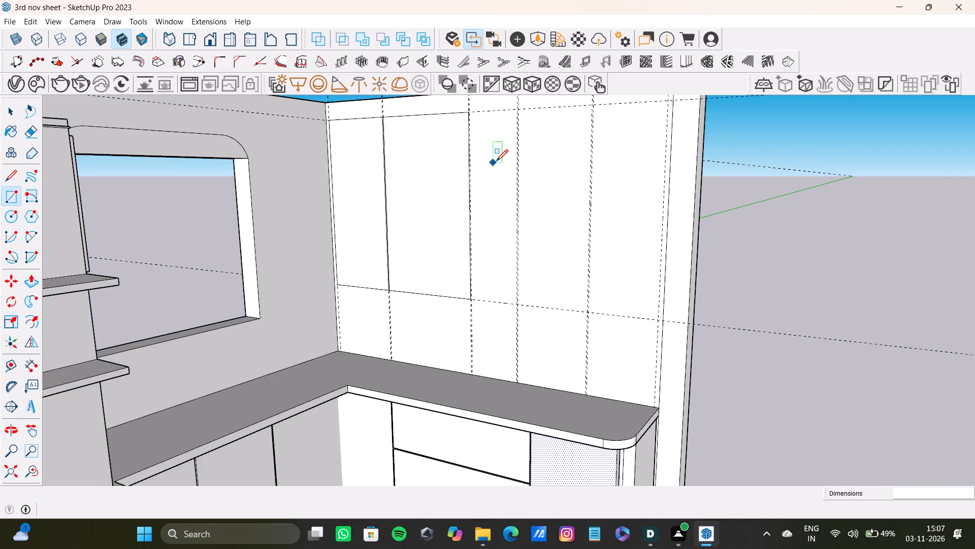
# Draw a rectangle about 7' 4" by 2' 1" in the third bay, between the second and third guide pairs and the horizontal guides.
pyautogui.keyDown('shift'); pyautogui.moveTo(497, 161); pyautogui.dragTo(420, 276, button='middle'); pyautogui.keyUp('shift')
pyautogui.scroll(-1, 418, 271)
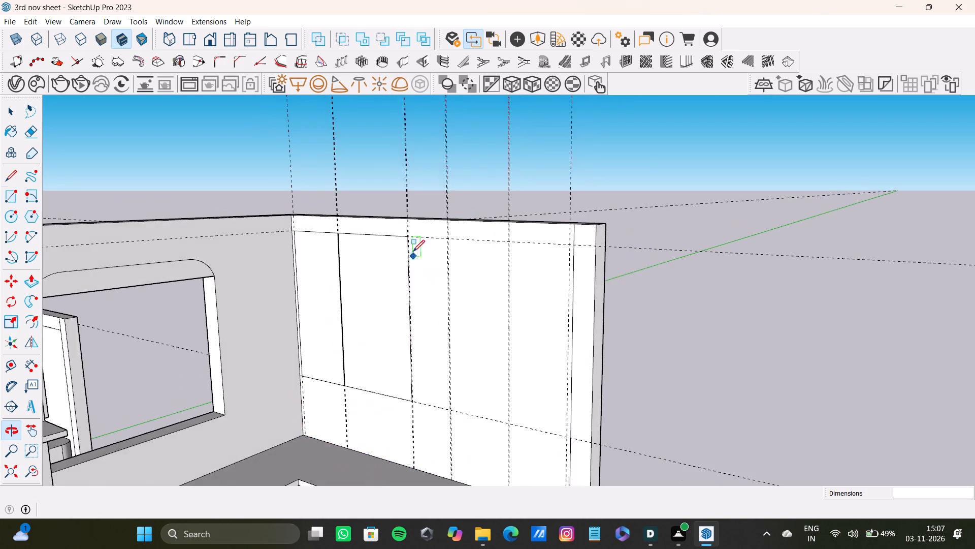
pyautogui.scroll(18, 413, 242)
pyautogui.click(399, 217)
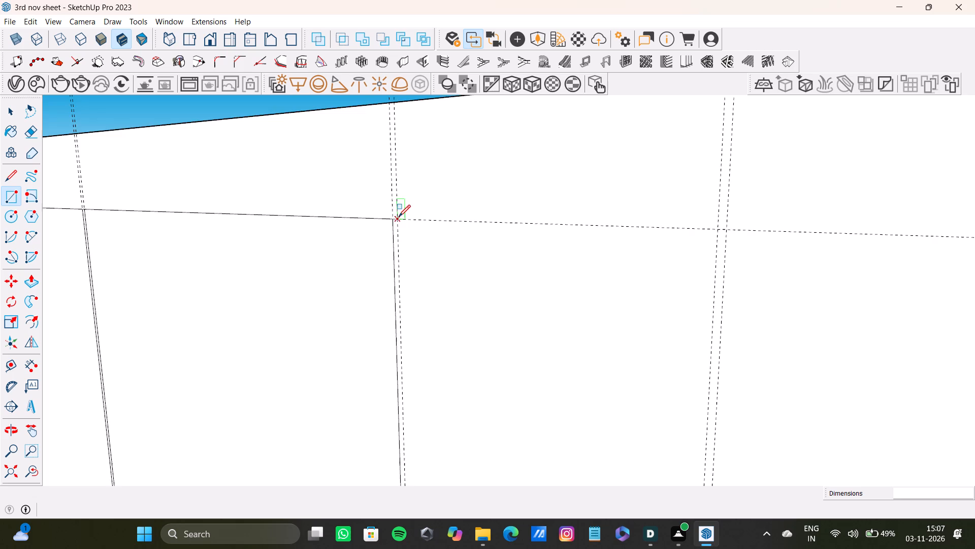
pyautogui.scroll(-8, 575, 414)
pyautogui.keyDown('shift'); pyautogui.moveTo(574, 425); pyautogui.dragTo(560, 317, button='middle'); pyautogui.keyUp('shift')
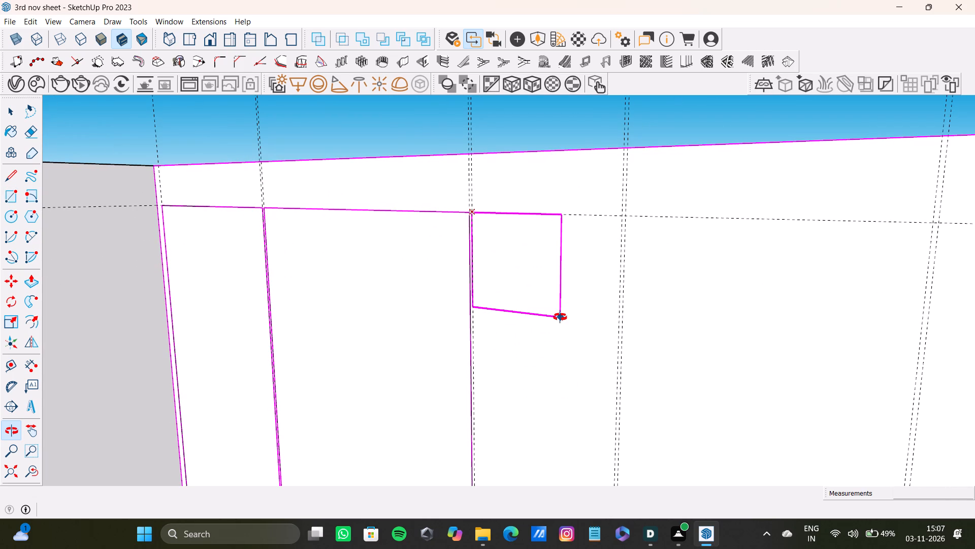
pyautogui.keyDown('shift'); pyautogui.moveTo(560, 317); pyautogui.dragTo(586, 204, button='middle'); pyautogui.keyUp('shift')
pyautogui.scroll(-5, 594, 278)
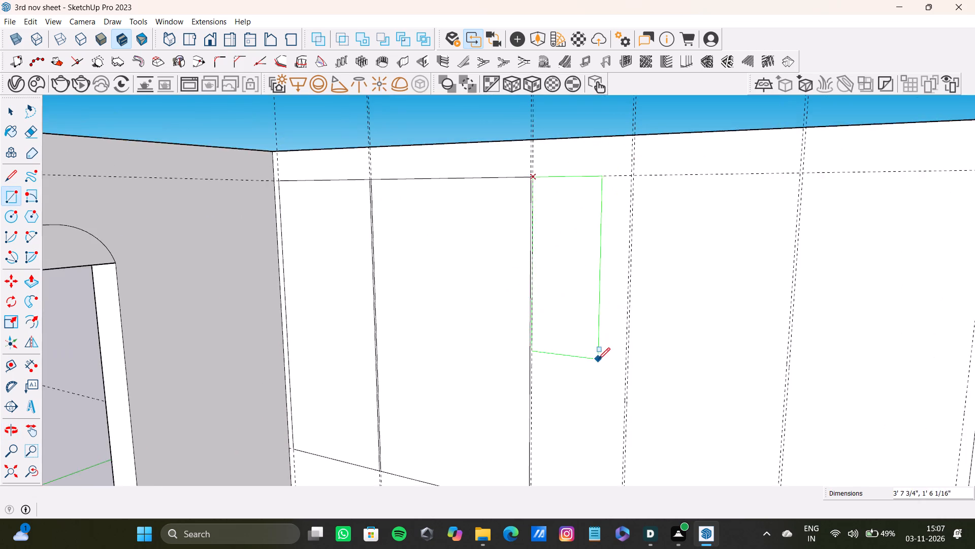
pyautogui.moveTo(598, 359); pyautogui.dragTo(596, 220, button='middle')
pyautogui.scroll(4, 620, 309)
pyautogui.scroll(3, 620, 404)
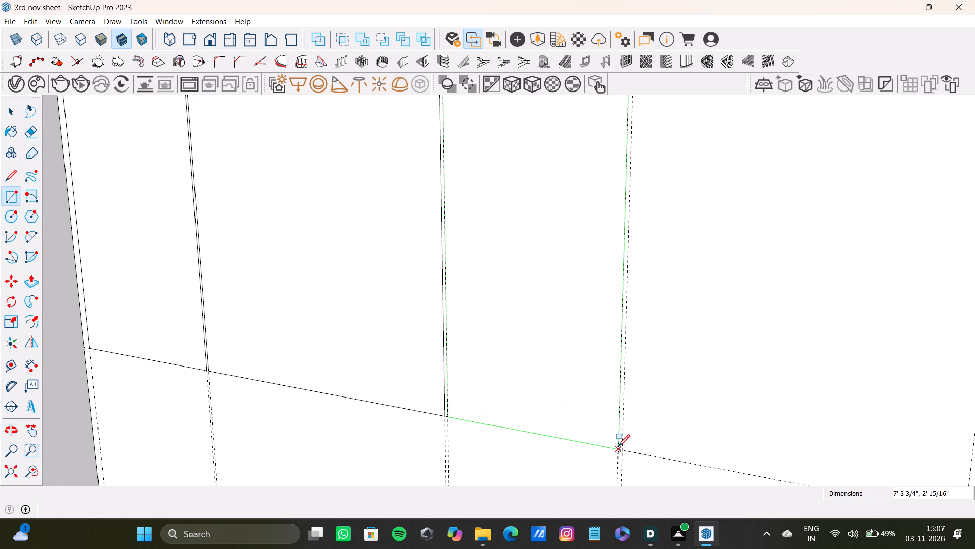
pyautogui.click(618, 446)
# Draw a rectangle about 2' 11" wide in the fourth bay, between the third and fourth guide pairs and the horizontal guides.
pyautogui.scroll(-8, 595, 409)
pyautogui.moveTo(430, 260); pyautogui.dragTo(379, 436, button='middle')
pyautogui.scroll(11, 462, 289)
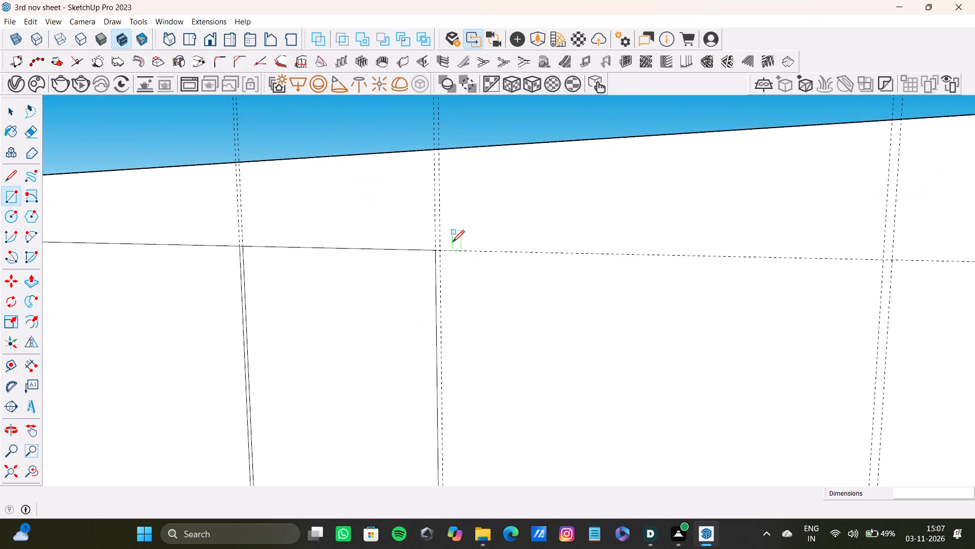
pyautogui.scroll(2, 452, 242)
pyautogui.click(435, 254)
pyautogui.scroll(-7, 613, 416)
pyautogui.keyDown('shift'); pyautogui.moveTo(666, 432); pyautogui.dragTo(535, 189, button='middle'); pyautogui.keyUp('shift')
pyautogui.scroll(-5, 540, 200)
pyautogui.keyDown('shift'); pyautogui.moveTo(607, 317); pyautogui.dragTo(575, 187, button='middle'); pyautogui.keyUp('shift')
pyautogui.scroll(-3, 602, 268)
pyautogui.moveTo(604, 376); pyautogui.dragTo(591, 259, button='middle')
pyautogui.scroll(9, 581, 274)
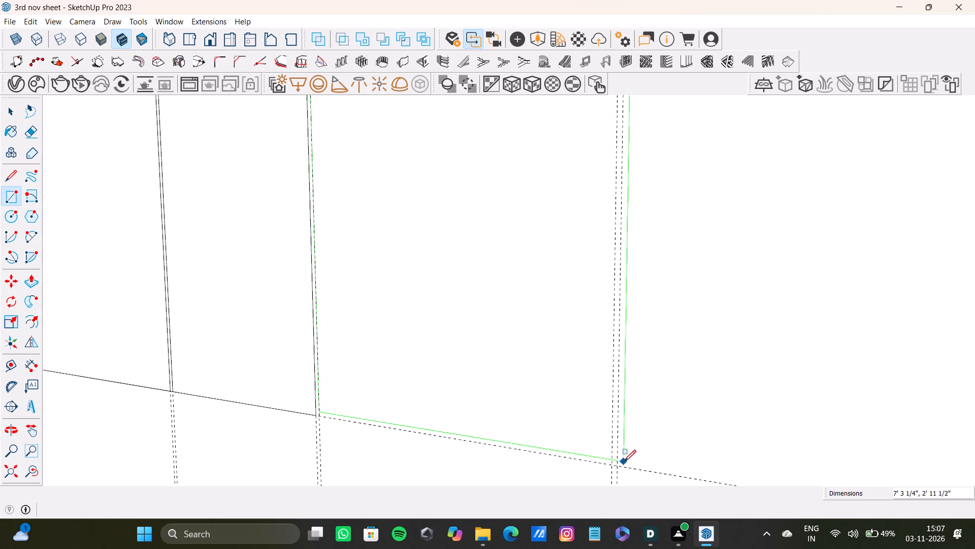
pyautogui.click(612, 465)
# Draw a rectangle about 7' 4" by 2' 7" in the fifth bay, between the fourth guide pair and the last vertical guide.
pyautogui.scroll(-9, 538, 345)
pyautogui.keyDown('shift'); pyautogui.moveTo(350, 185); pyautogui.dragTo(342, 387, button='middle'); pyautogui.keyUp('shift')
pyautogui.scroll(14, 498, 157)
pyautogui.click(459, 125)
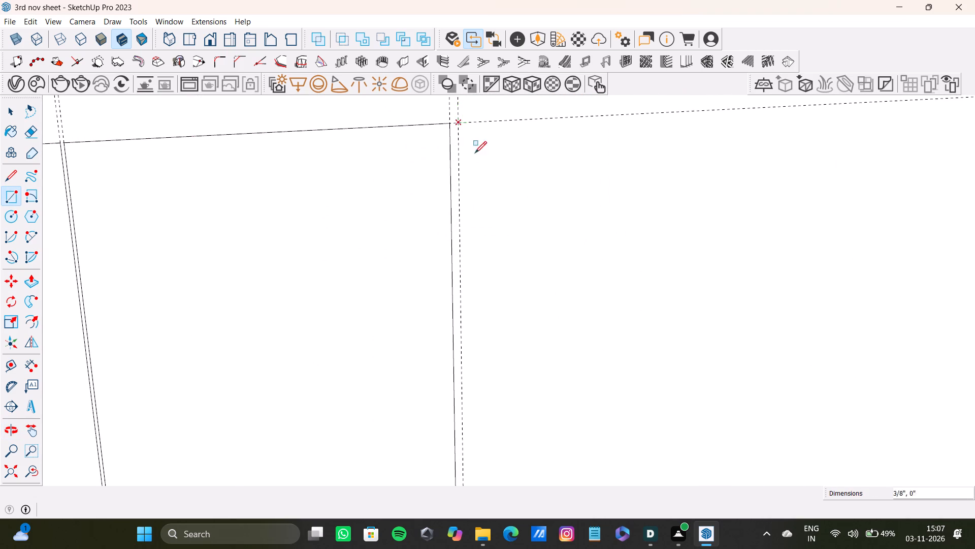
pyautogui.scroll(-10, 647, 297)
pyautogui.keyDown('shift'); pyautogui.moveTo(721, 348); pyautogui.dragTo(485, 184, button='middle'); pyautogui.keyUp('shift')
pyautogui.scroll(-5, 429, 169)
pyautogui.moveTo(541, 280); pyautogui.dragTo(514, 191, button='middle')
pyautogui.scroll(-3, 558, 263)
pyautogui.moveTo(559, 294); pyautogui.dragTo(531, 194, button='middle')
pyautogui.scroll(-2, 535, 237)
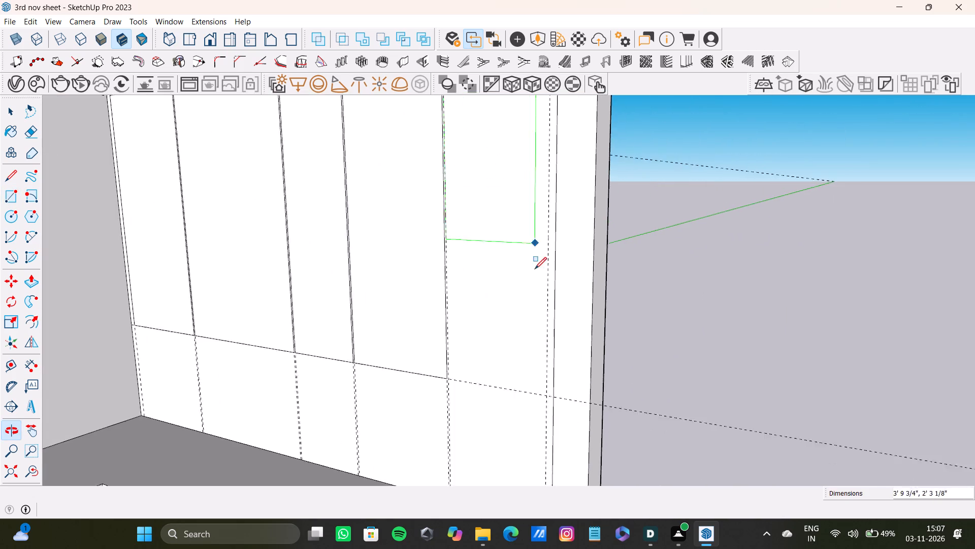
pyautogui.scroll(-2, 535, 269)
pyautogui.middleClick(531, 290)
pyautogui.scroll(7, 552, 333)
pyautogui.click(533, 385)
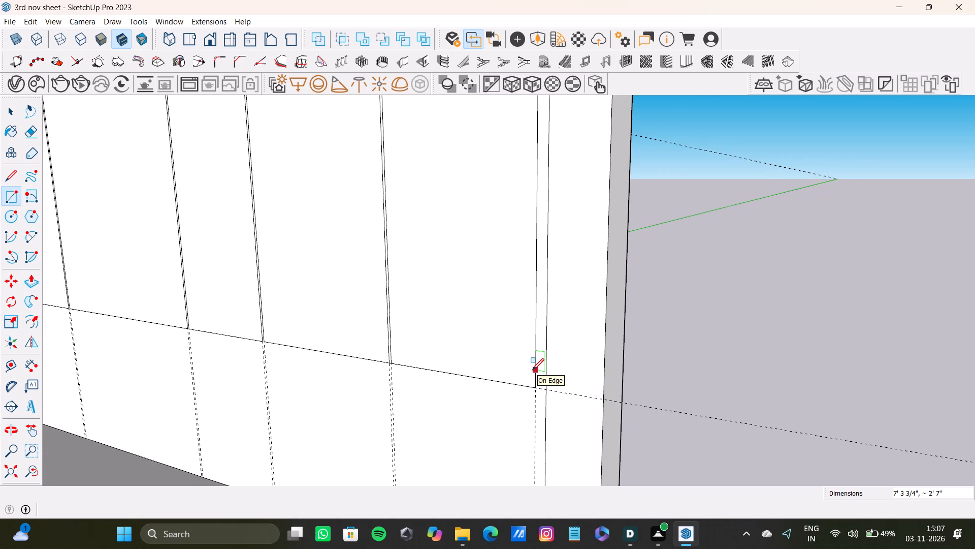
pyautogui.scroll(-17, 511, 241)
pyautogui.press('space')
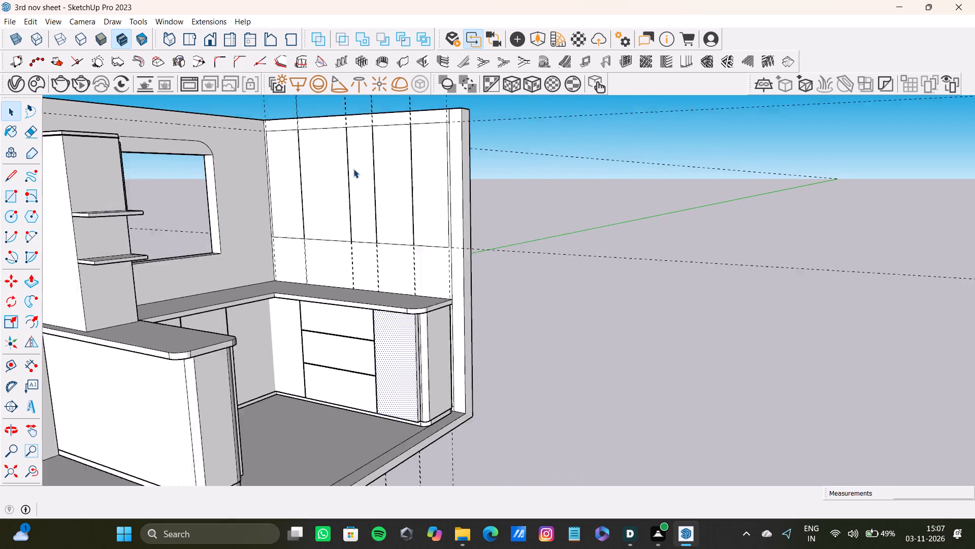
# Push/Pull the panel nearest the inner corner out from the side wall by about 2' 5" to form an upper cabinet box.
pyautogui.scroll(-1, 353, 169)
pyautogui.moveTo(359, 184); pyautogui.dragTo(326, 251, button='middle')
pyautogui.scroll(-1, 326, 251)
pyautogui.scroll(9, 330, 132)
pyautogui.press('space')
pyautogui.scroll(-7, 312, 141)
pyautogui.scroll(1, 365, 130)
pyautogui.moveTo(365, 130); pyautogui.dragTo(383, 135, button='middle')
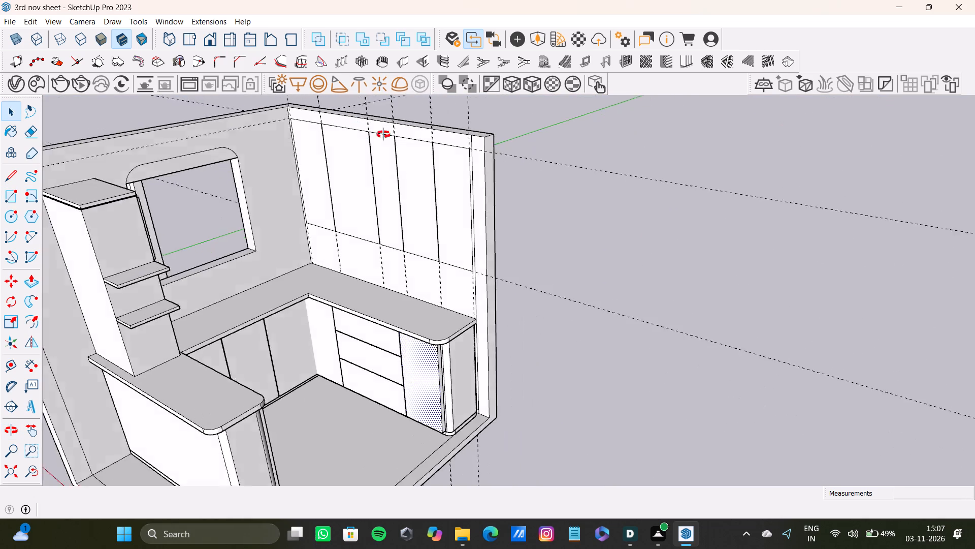
pyautogui.moveTo(383, 135); pyautogui.dragTo(353, 129, button='middle')
pyautogui.scroll(4, 313, 127)
pyautogui.click(312, 128)
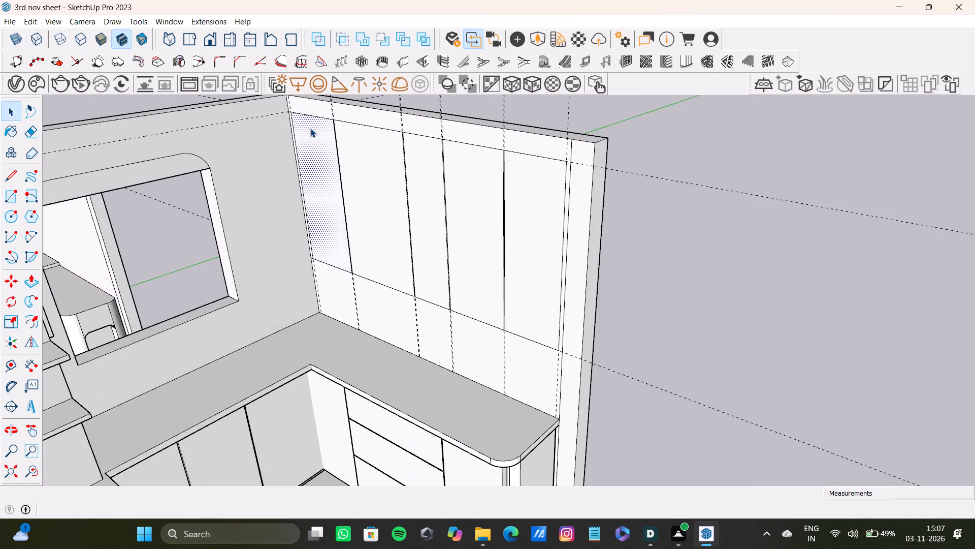
pyautogui.press('p')
pyautogui.moveTo(311, 128); pyautogui.dragTo(263, 147)
pyautogui.press('space')
# Push/Pull the second panel out from the wall, flush with the front of the first cabinet box.
pyautogui.click(389, 147)
pyautogui.press('p')
pyautogui.moveTo(394, 144); pyautogui.dragTo(286, 123)
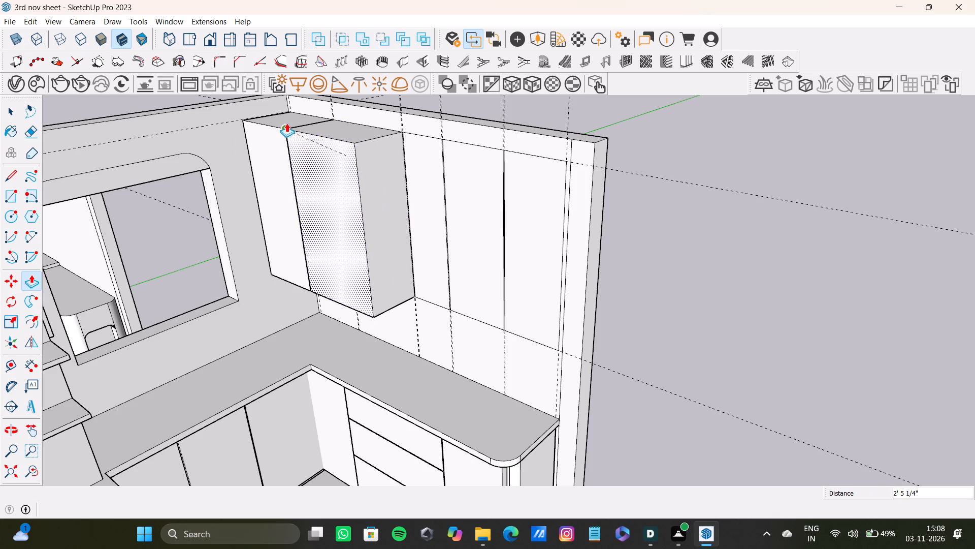
pyautogui.moveTo(286, 123); pyautogui.dragTo(289, 130)
pyautogui.press('space')
pyautogui.press('space')
# Push/Pull the third and fourth panels out from the wall, flush with the fronts of the first two cabinet boxes.
pyautogui.click(417, 167)
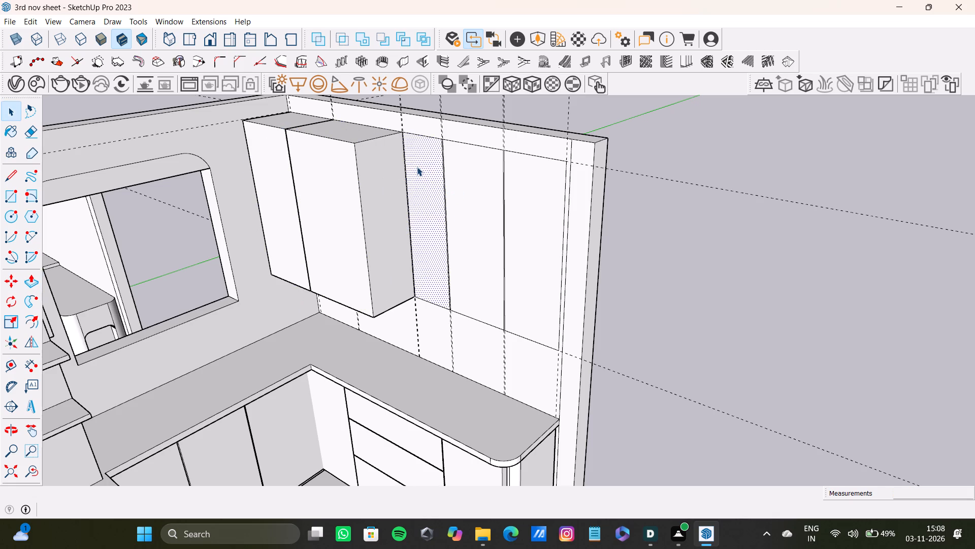
pyautogui.press('p')
pyautogui.moveTo(412, 157); pyautogui.dragTo(343, 154)
pyautogui.press('space')
pyautogui.click(451, 172)
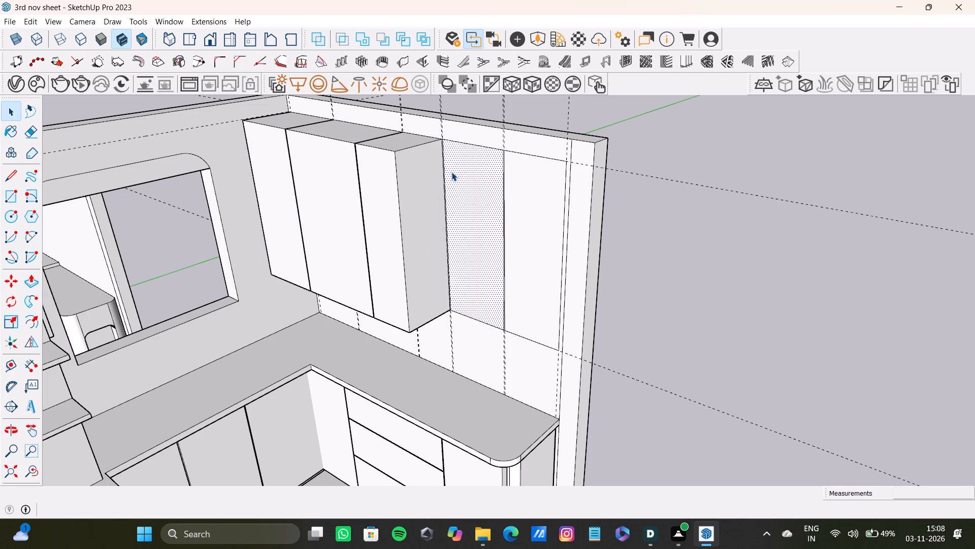
pyautogui.press('p')
pyautogui.moveTo(447, 171); pyautogui.dragTo(383, 160)
pyautogui.press('space')
# Push/Pull the fifth panel, nearest the wall's free end, out flush with the other cabinet fronts.
pyautogui.click(533, 193)
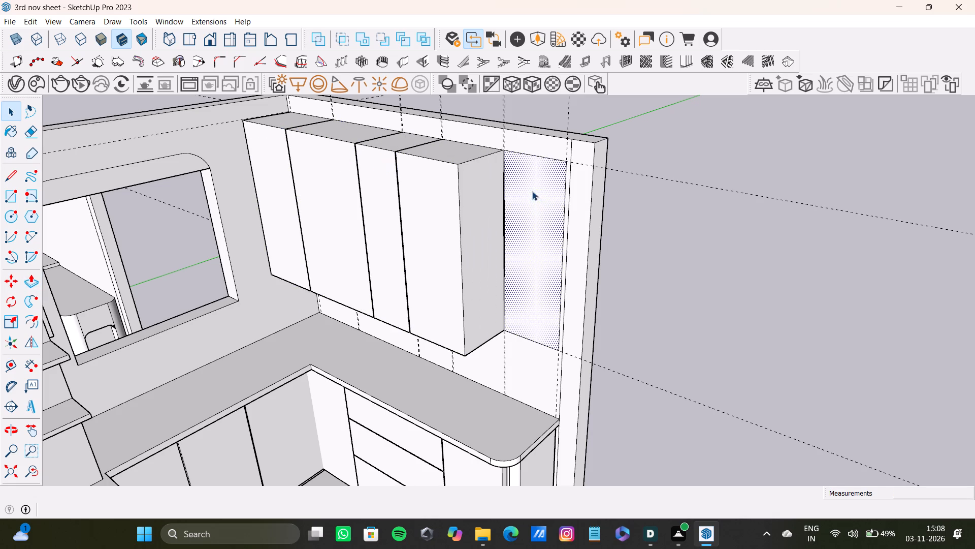
pyautogui.press('p')
pyautogui.moveTo(530, 186); pyautogui.dragTo(449, 178)
pyautogui.moveTo(449, 178); pyautogui.dragTo(450, 177)
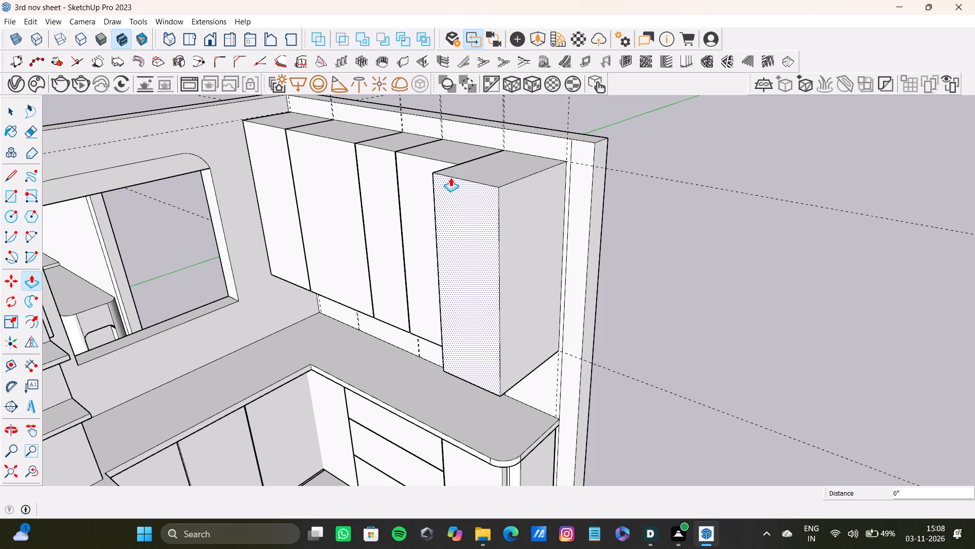
pyautogui.moveTo(450, 177); pyautogui.dragTo(440, 159)
# Draw an inward-curving arc across the outer front corner on the underside of the end cabinet, from its front edge to its side edge.
pyautogui.scroll(-5, 465, 178)
pyautogui.scroll(1, 458, 229)
pyautogui.moveTo(458, 229); pyautogui.dragTo(403, 41, button='middle')
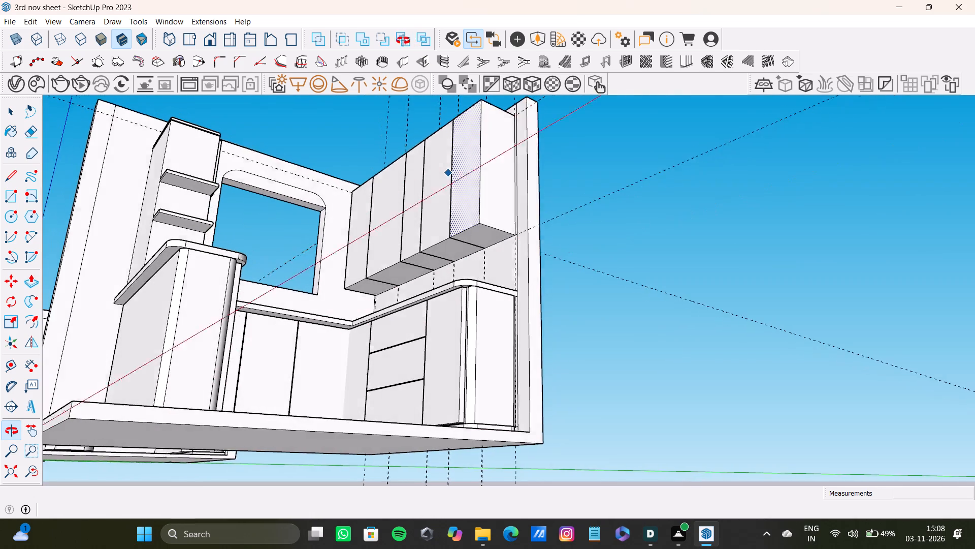
pyautogui.moveTo(403, 41); pyautogui.dragTo(397, 41, button='middle')
pyautogui.scroll(11, 466, 172)
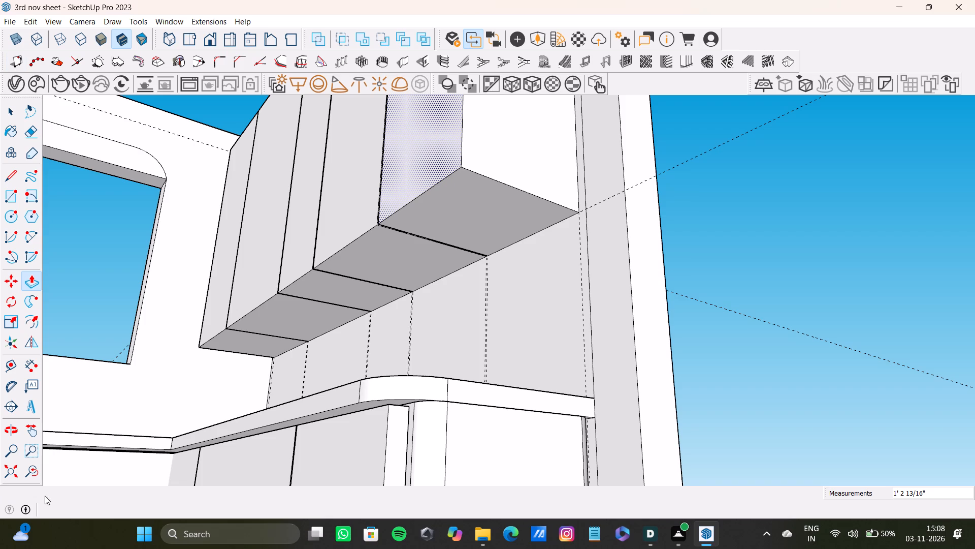
pyautogui.press('a')
pyautogui.scroll(4, 470, 253)
pyautogui.scroll(-7, 478, 207)
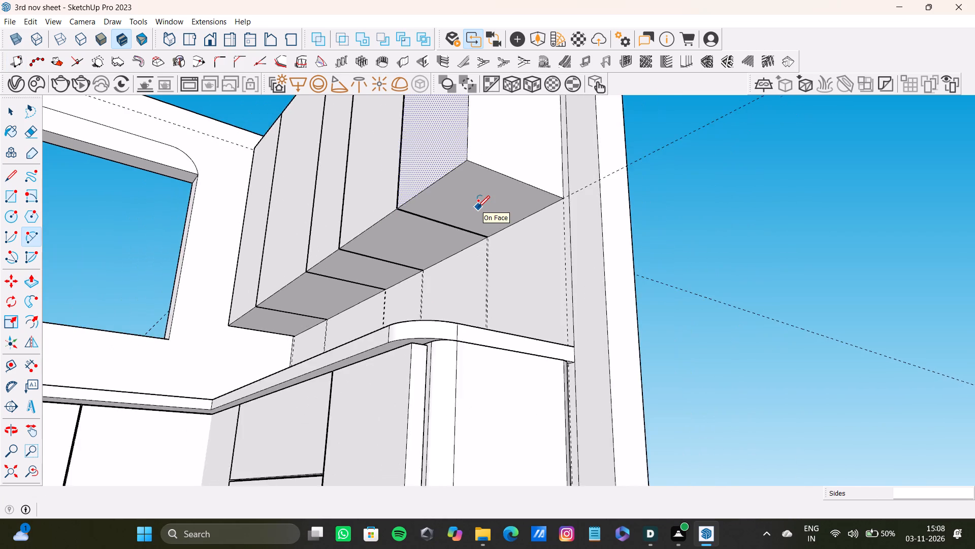
pyautogui.scroll(-1, 478, 207)
pyautogui.keyDown('shift'); pyautogui.moveTo(478, 207); pyautogui.dragTo(452, 225, button='middle'); pyautogui.keyUp('shift')
pyautogui.scroll(4, 433, 203)
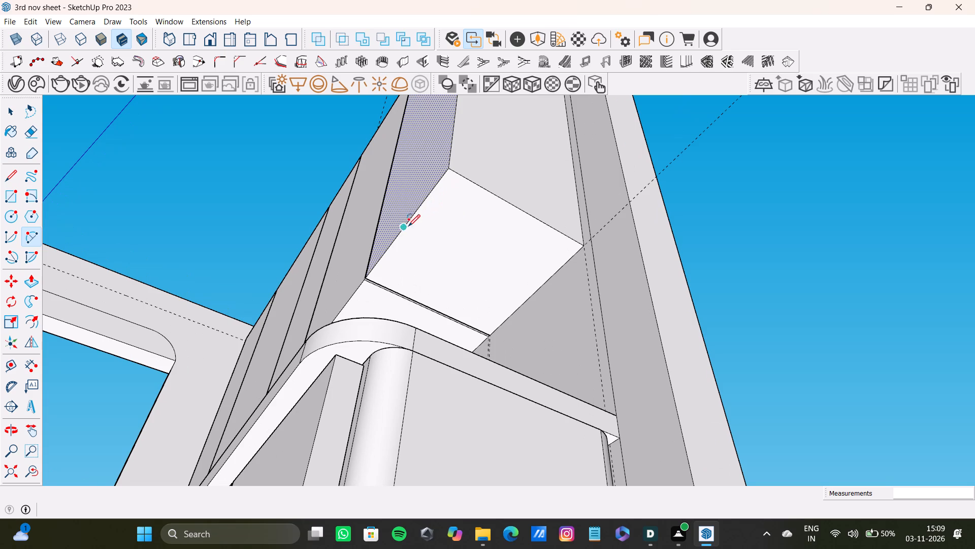
pyautogui.click(404, 225)
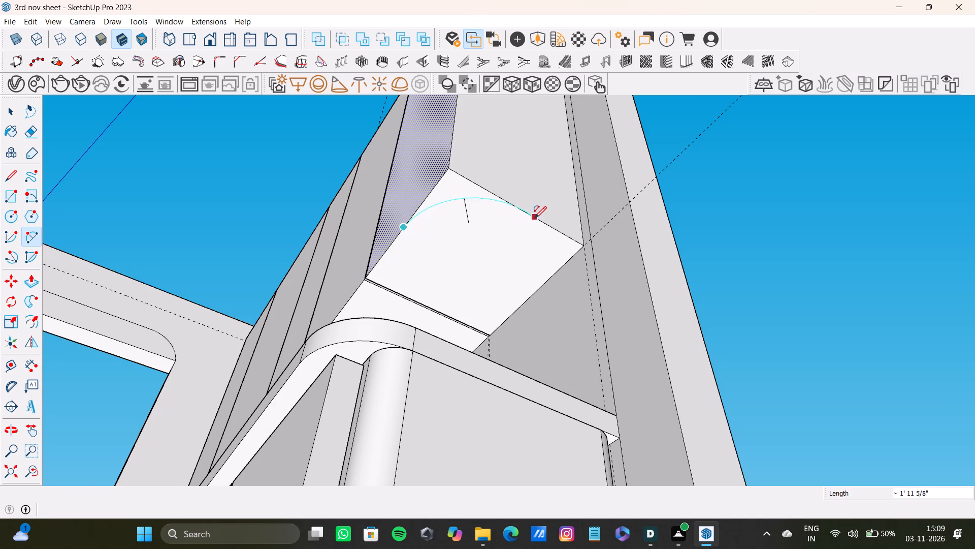
pyautogui.click(529, 218)
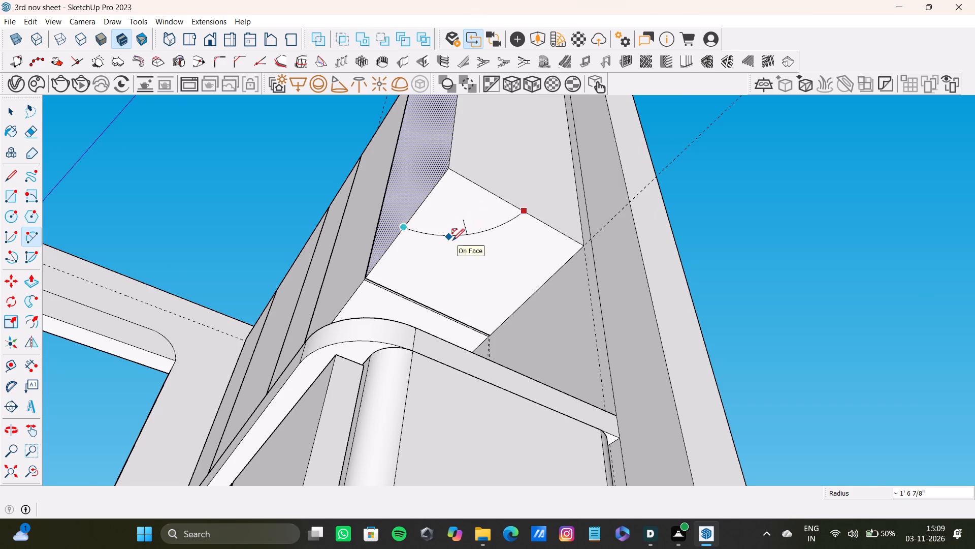
pyautogui.click(450, 247)
# Draw an arc of about 1' 5" radius rounding the outer front corner on the top face of the end cabinet.
pyautogui.scroll(-3, 445, 248)
pyautogui.moveTo(445, 253); pyautogui.dragTo(598, 294, button='middle')
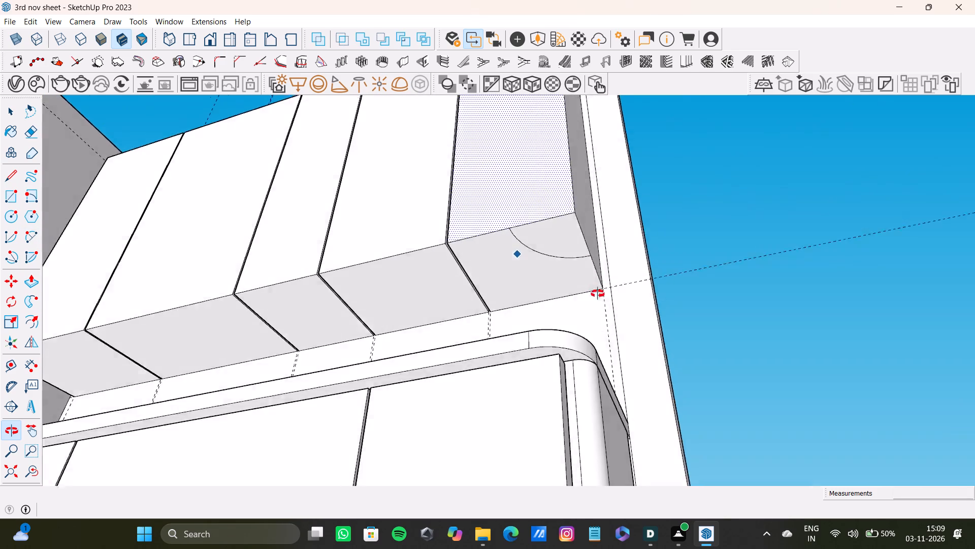
pyautogui.moveTo(598, 294); pyautogui.dragTo(480, 246, button='middle')
pyautogui.scroll(-8, 480, 243)
pyautogui.moveTo(477, 209); pyautogui.dragTo(375, 495, button='middle')
pyautogui.scroll(-5, 372, 381)
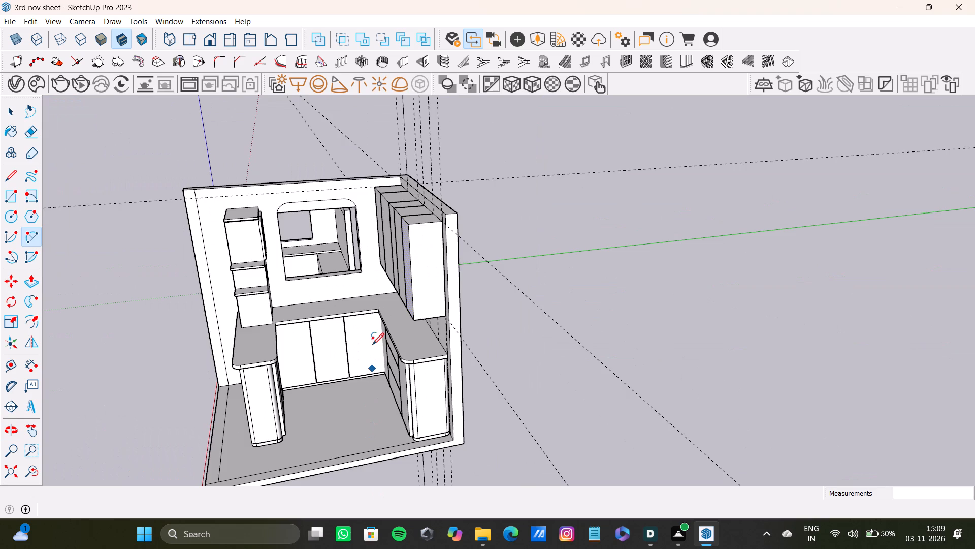
pyautogui.moveTo(373, 331); pyautogui.dragTo(393, 444, button='middle')
pyautogui.scroll(-4, 397, 341)
pyautogui.moveTo(394, 399); pyautogui.dragTo(418, 418, button='middle')
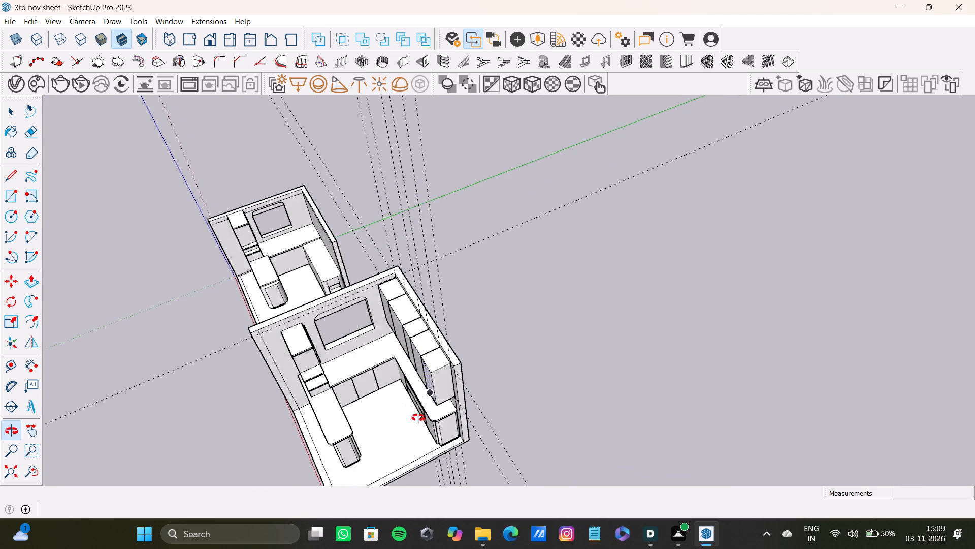
pyautogui.moveTo(418, 418); pyautogui.dragTo(419, 420, button='middle')
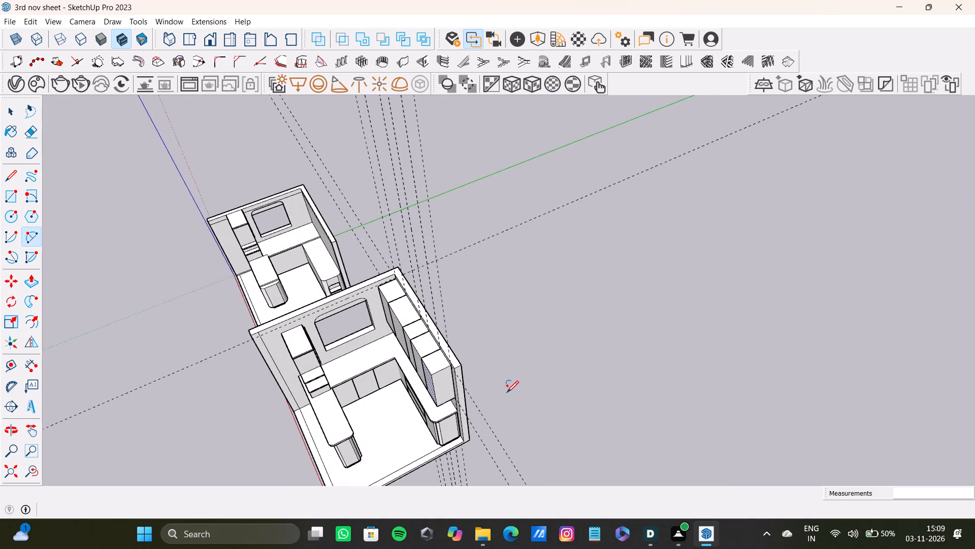
pyautogui.press('a')
pyautogui.scroll(10, 452, 404)
pyautogui.moveTo(420, 352); pyautogui.dragTo(396, 398, button='middle')
pyautogui.scroll(5, 397, 370)
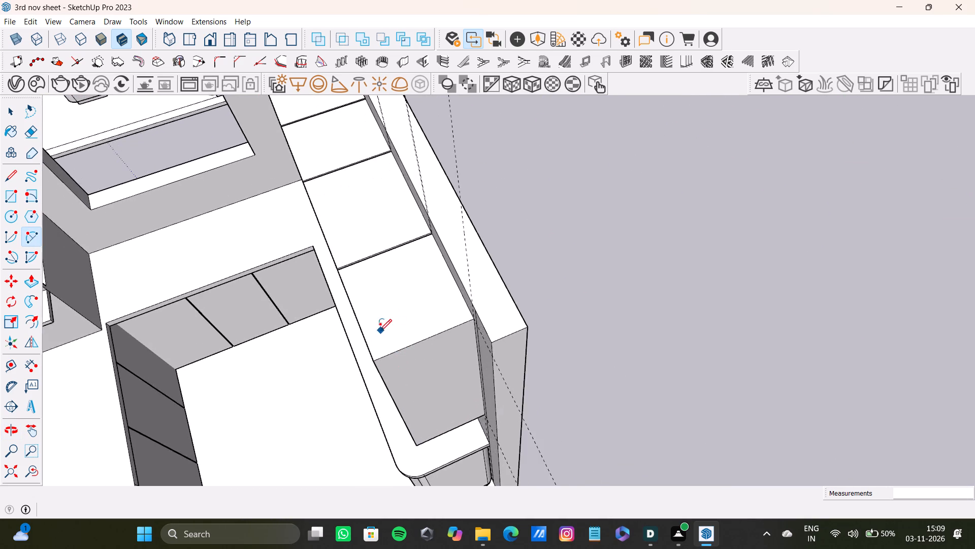
pyautogui.scroll(2, 380, 331)
pyautogui.click(349, 321)
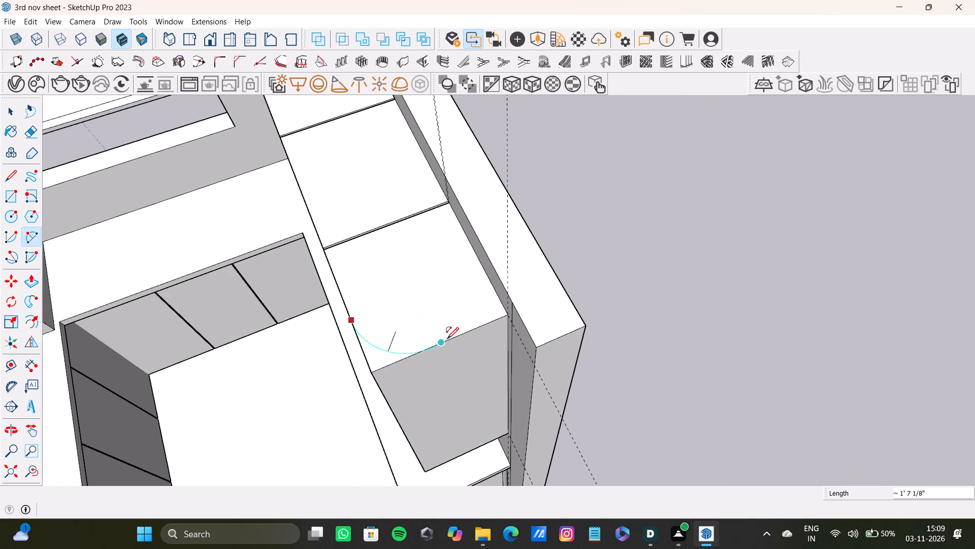
pyautogui.click(430, 346)
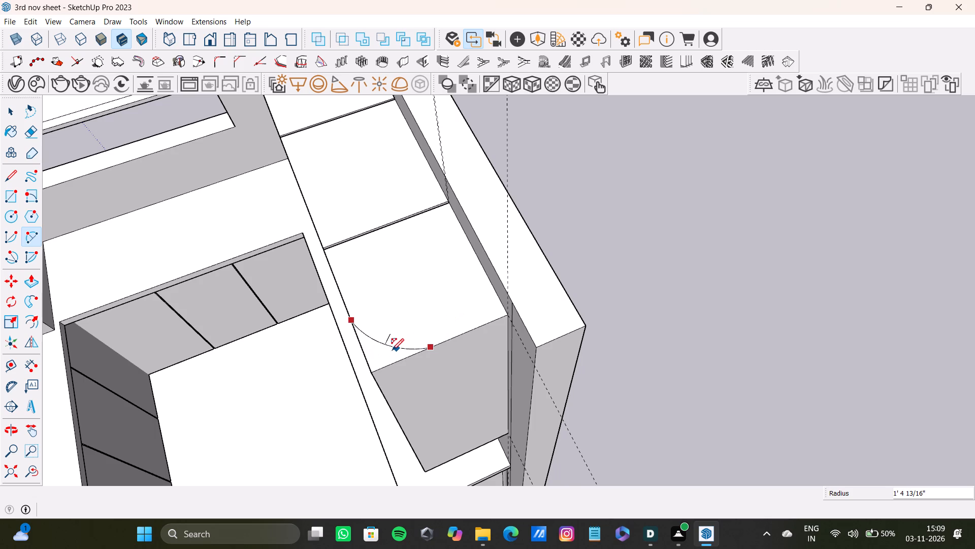
pyautogui.click(392, 350)
pyautogui.press('v')
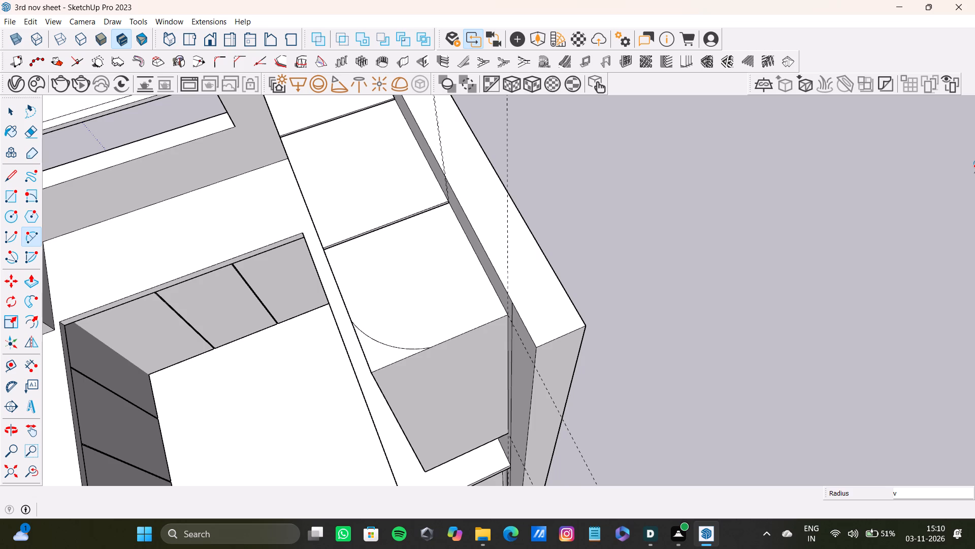
# Delete the arc across the outer front corner on the top face of the end cabinet.
pyautogui.scroll(-8, 389, 358)
pyautogui.press('space')
pyautogui.moveTo(382, 367); pyautogui.dragTo(395, 368, button='middle')
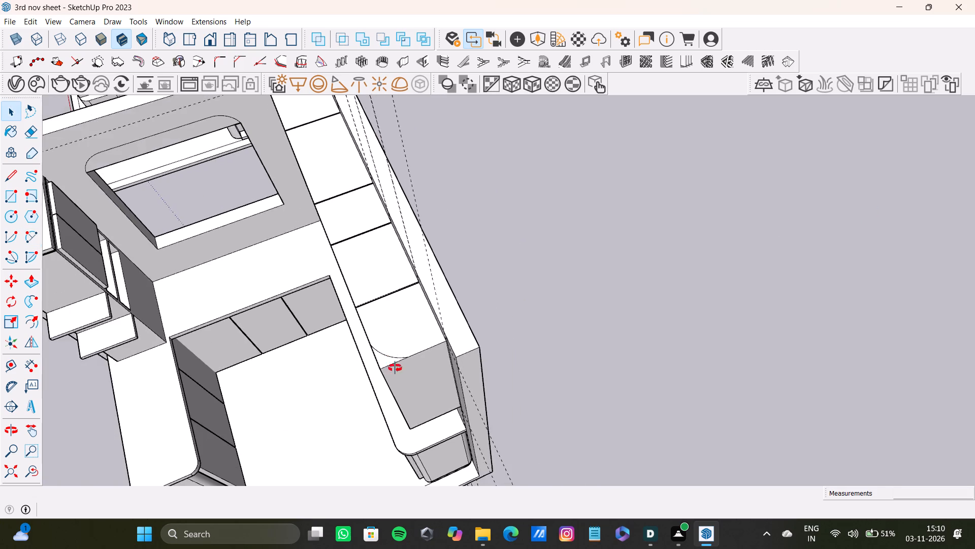
pyautogui.moveTo(395, 368); pyautogui.dragTo(413, 371, button='middle')
pyautogui.scroll(10, 411, 371)
pyautogui.click(429, 382)
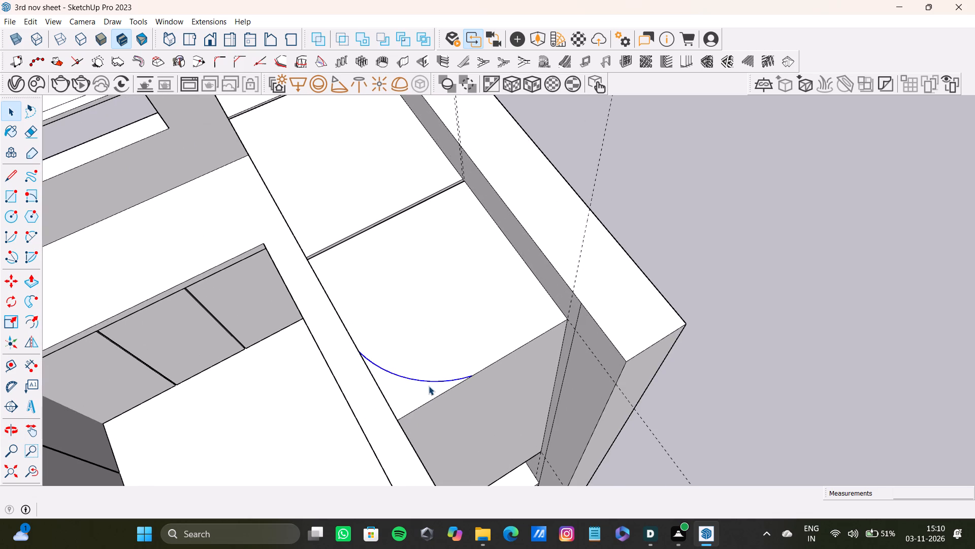
pyautogui.press('Delete')
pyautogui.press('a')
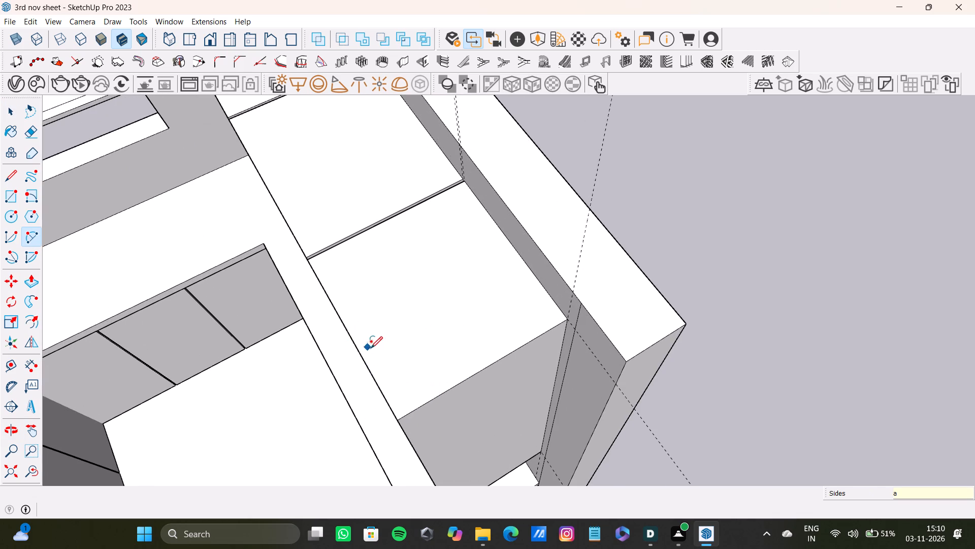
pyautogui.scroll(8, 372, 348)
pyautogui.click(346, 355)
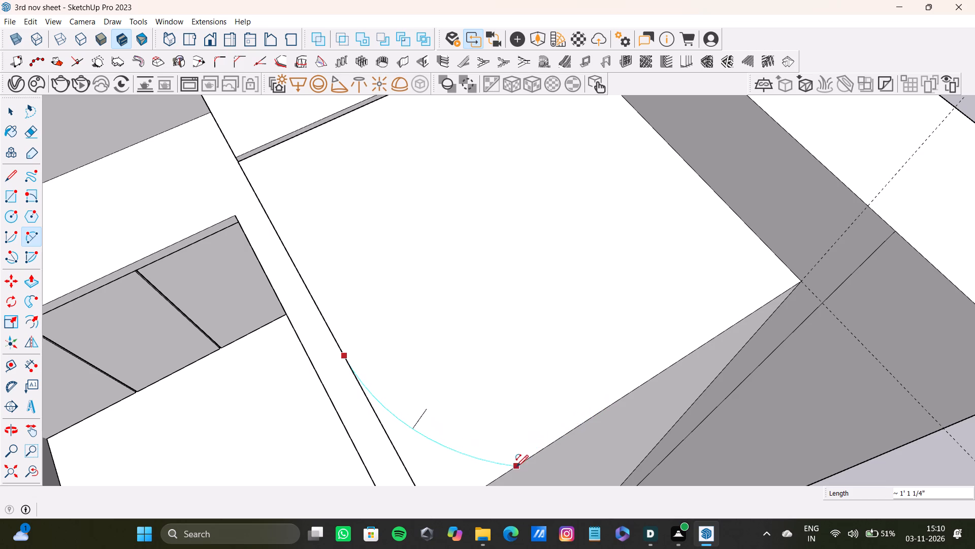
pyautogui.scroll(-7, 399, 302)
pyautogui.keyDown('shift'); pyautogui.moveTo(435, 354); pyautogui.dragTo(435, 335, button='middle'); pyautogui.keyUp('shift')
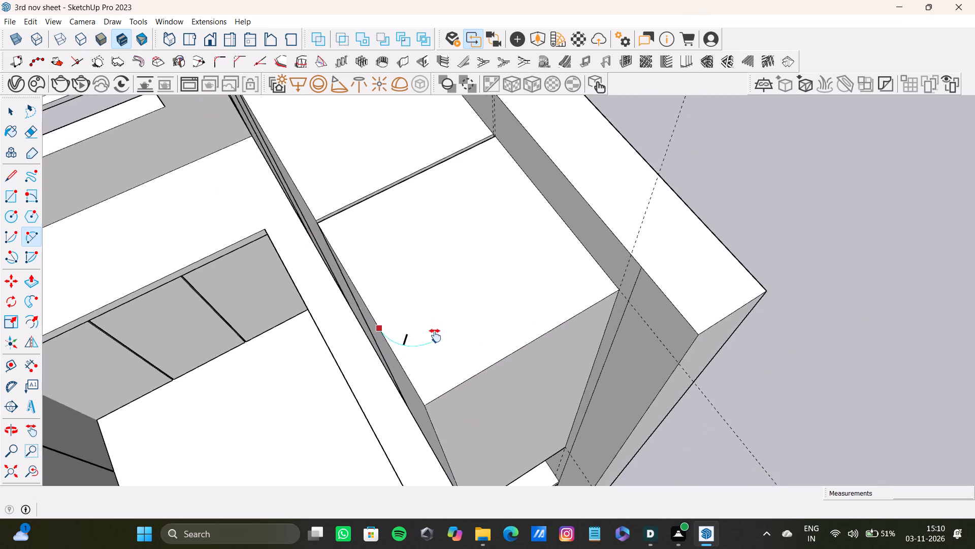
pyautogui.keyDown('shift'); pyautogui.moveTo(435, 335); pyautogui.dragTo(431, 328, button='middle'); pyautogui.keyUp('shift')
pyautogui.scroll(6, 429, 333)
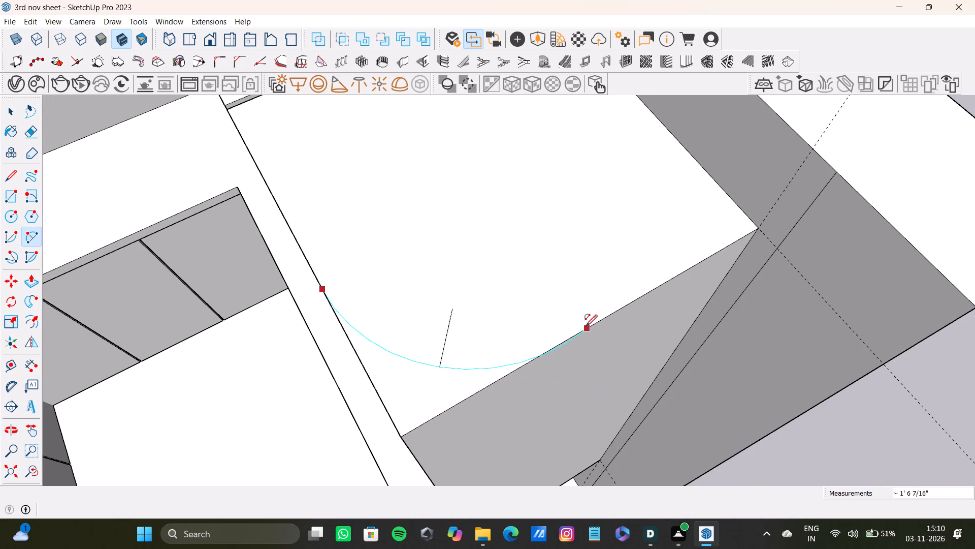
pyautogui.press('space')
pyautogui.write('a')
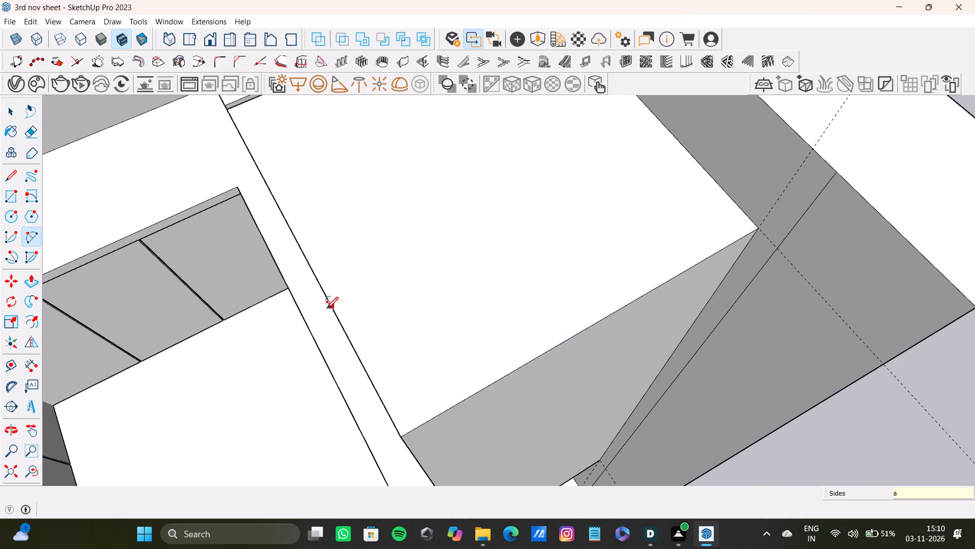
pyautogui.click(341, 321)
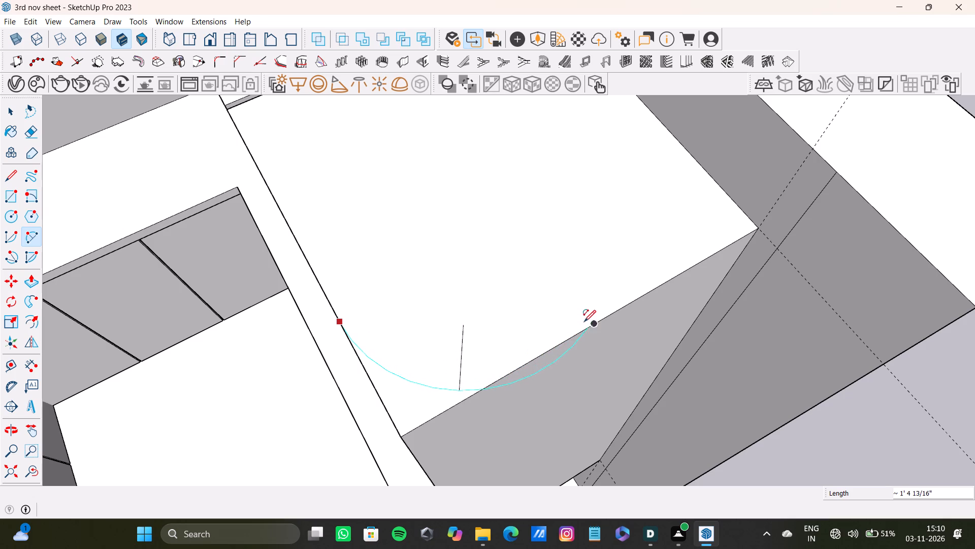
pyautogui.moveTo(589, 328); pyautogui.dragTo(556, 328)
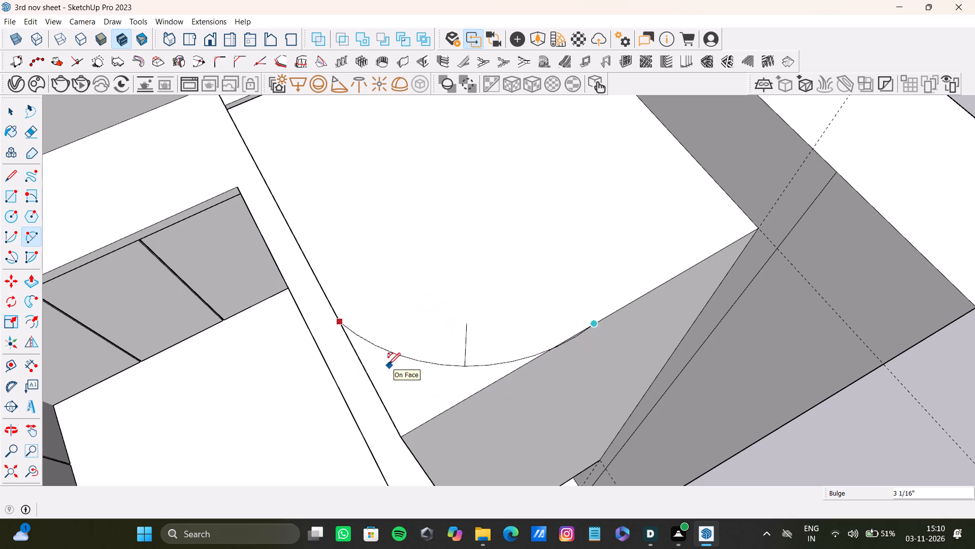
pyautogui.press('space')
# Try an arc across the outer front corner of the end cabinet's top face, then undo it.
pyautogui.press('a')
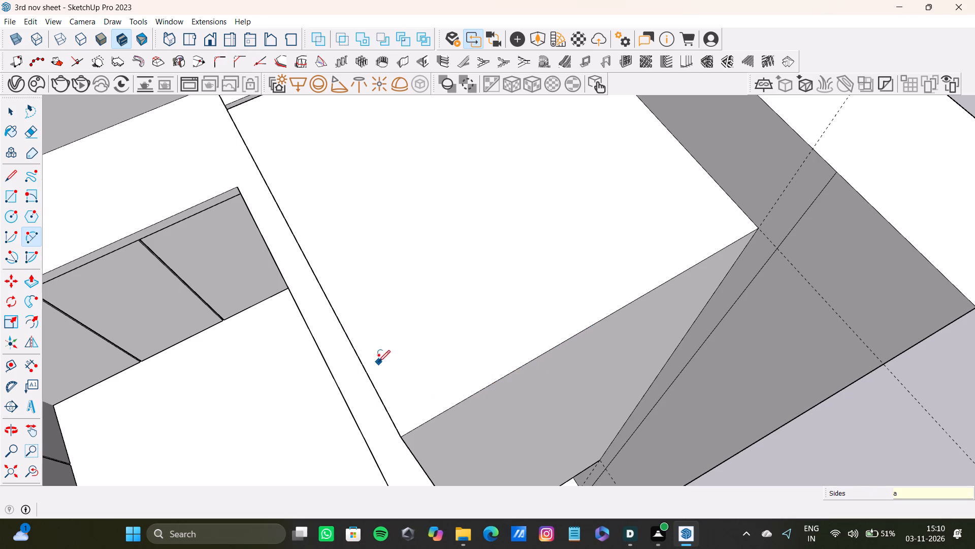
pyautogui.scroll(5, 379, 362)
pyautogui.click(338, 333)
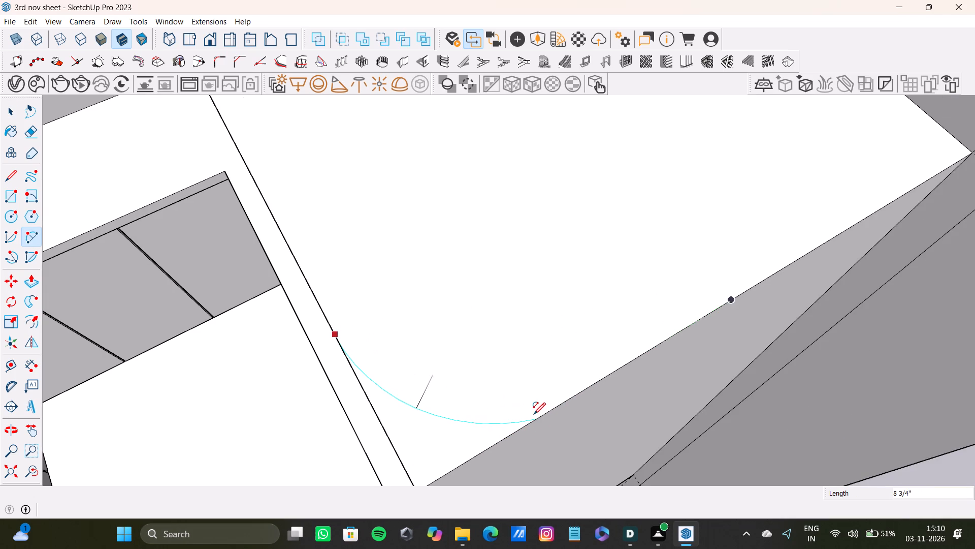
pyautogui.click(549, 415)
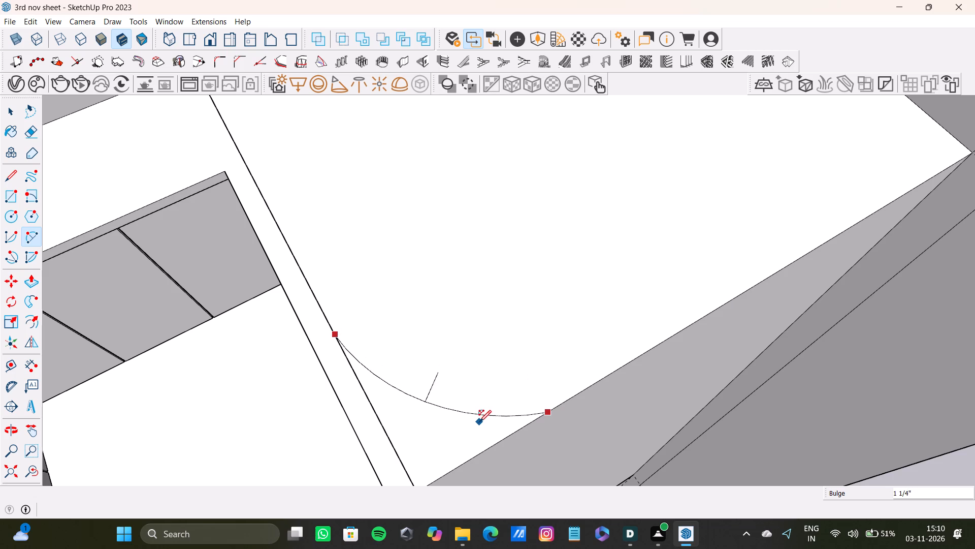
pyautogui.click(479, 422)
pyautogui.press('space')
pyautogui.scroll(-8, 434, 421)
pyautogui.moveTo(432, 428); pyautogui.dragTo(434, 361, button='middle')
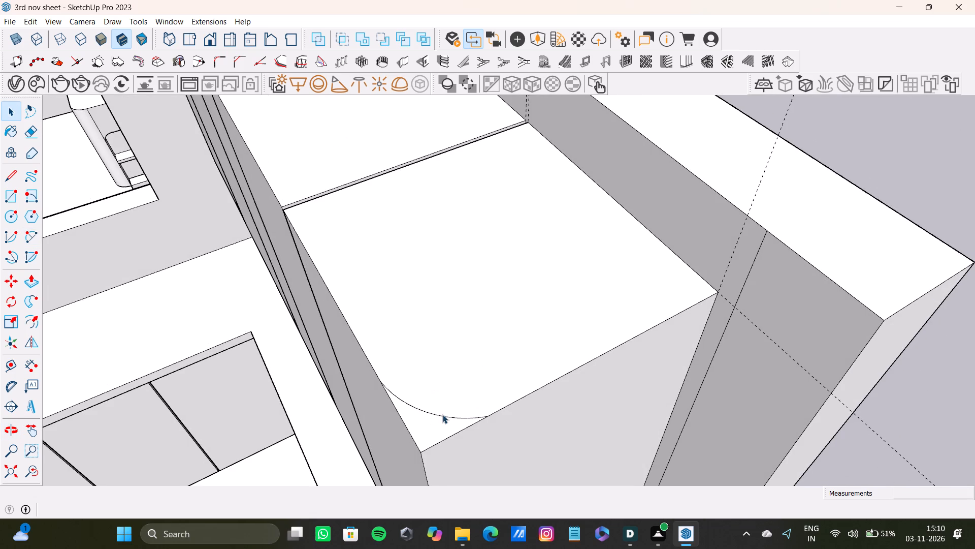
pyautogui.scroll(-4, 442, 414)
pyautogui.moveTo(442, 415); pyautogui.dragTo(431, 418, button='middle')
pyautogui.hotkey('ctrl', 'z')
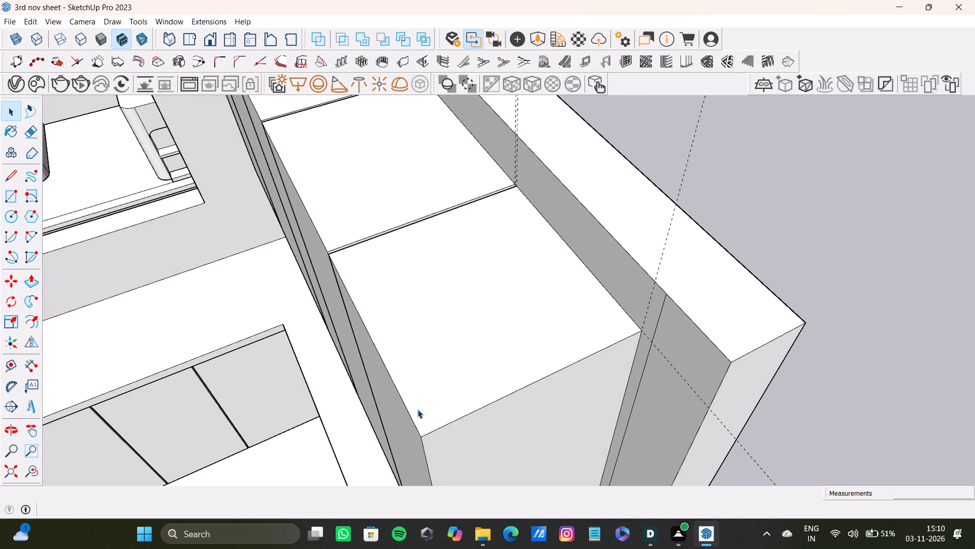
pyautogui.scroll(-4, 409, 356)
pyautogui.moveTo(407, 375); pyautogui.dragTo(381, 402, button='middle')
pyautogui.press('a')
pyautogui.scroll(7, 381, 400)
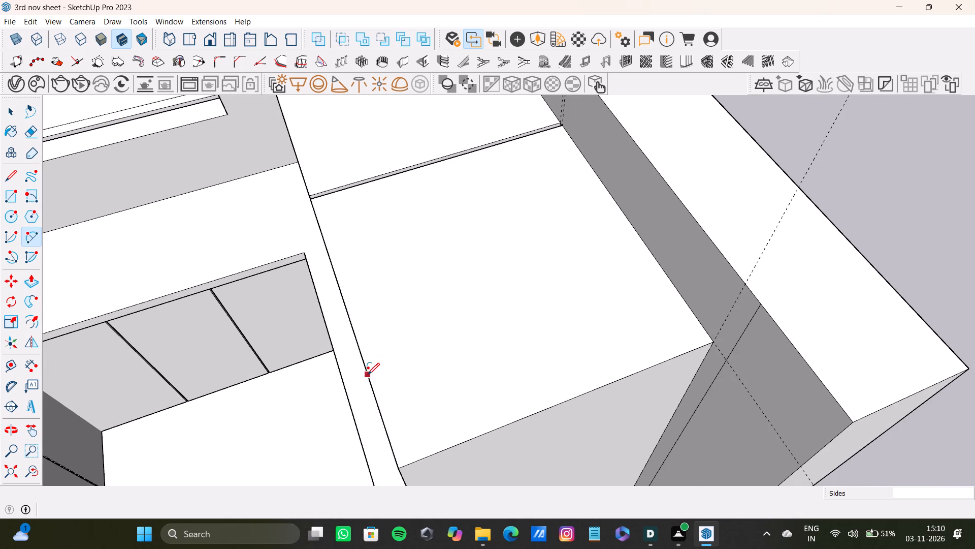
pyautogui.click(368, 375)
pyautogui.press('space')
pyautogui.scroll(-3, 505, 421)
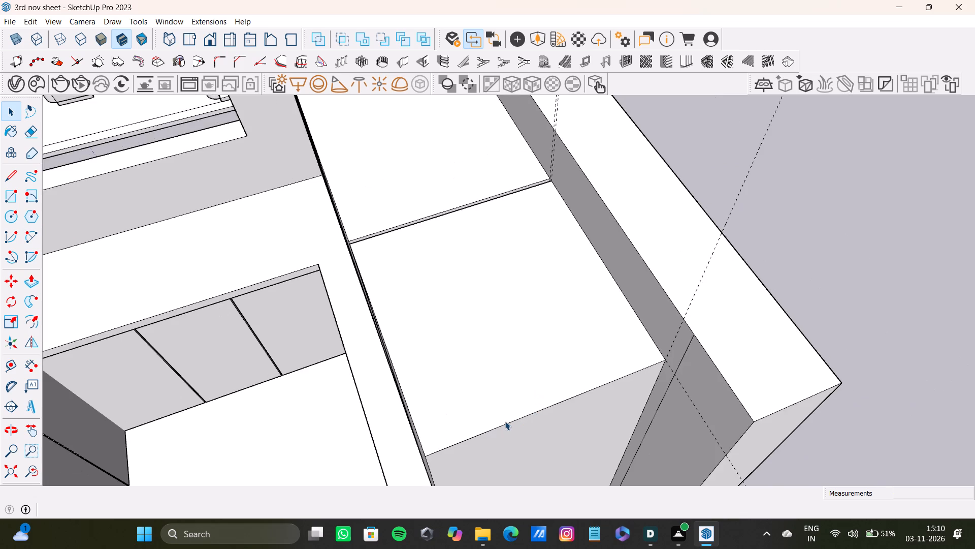
# Draw an arc of about 11 7/16" radius rounding the outer front corner on the end cabinet's top face.
pyautogui.keyDown('shift'); pyautogui.moveTo(505, 421); pyautogui.dragTo(546, 377, button='middle'); pyautogui.keyUp('shift')
pyautogui.press('a')
pyautogui.scroll(7, 427, 379)
pyautogui.moveTo(387, 350); pyautogui.dragTo(393, 351)
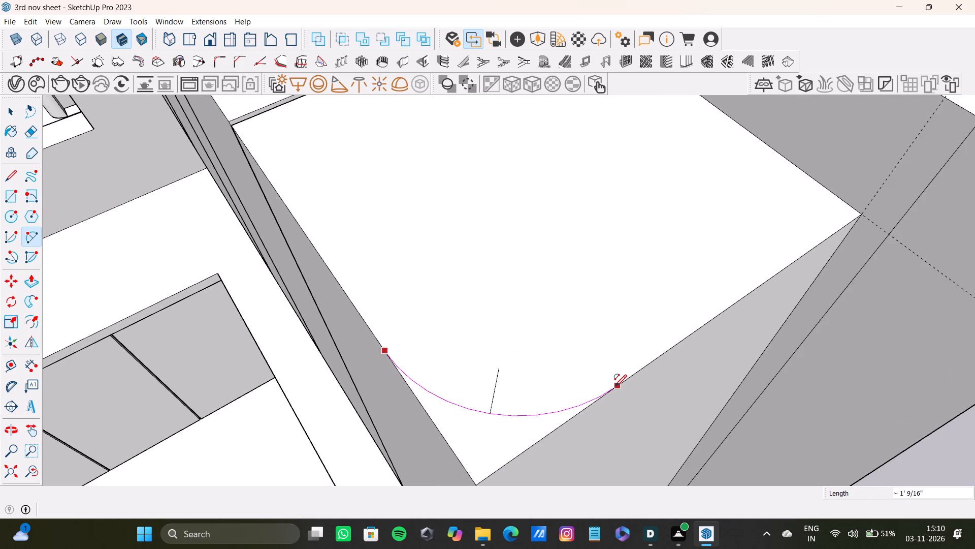
pyautogui.click(615, 386)
pyautogui.click(527, 409)
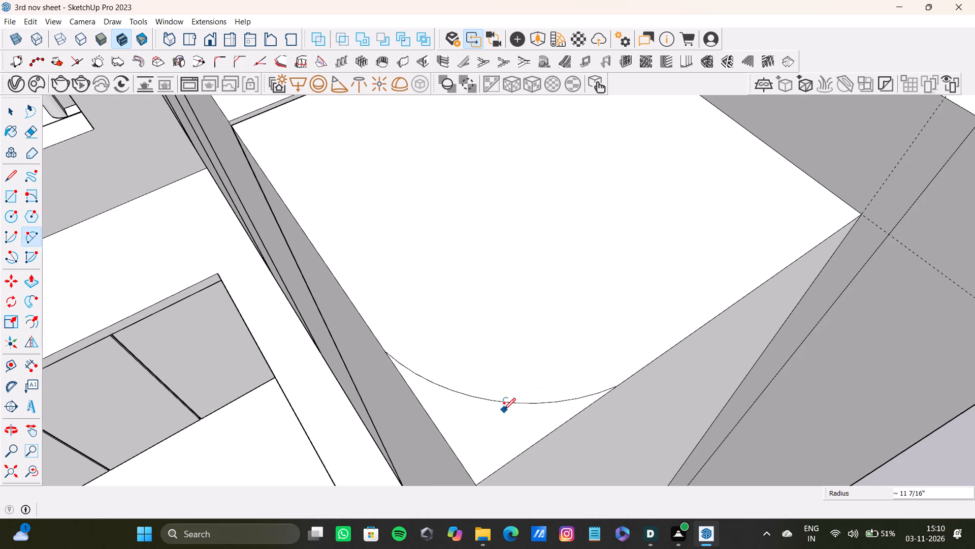
pyautogui.press('space')
# Push/Pull the corner piece outside the arc down the end cabinet's full height to cut a rounded vertical corner.
pyautogui.click(501, 412)
pyautogui.scroll(-3, 499, 414)
pyautogui.keyDown('shift'); pyautogui.moveTo(499, 421); pyautogui.dragTo(491, 331, button='middle'); pyautogui.keyUp('shift')
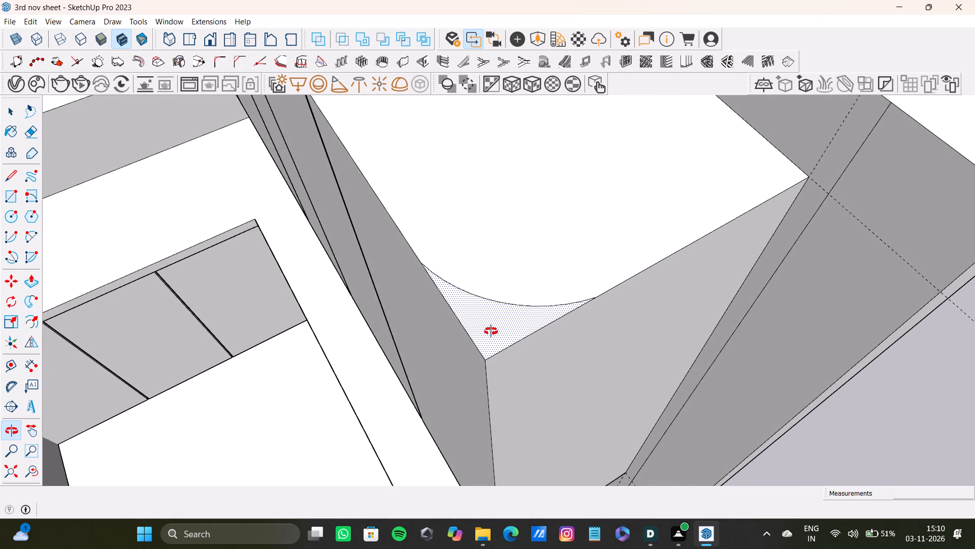
pyautogui.keyDown('shift'); pyautogui.moveTo(491, 331); pyautogui.dragTo(478, 343, button='middle'); pyautogui.keyUp('shift')
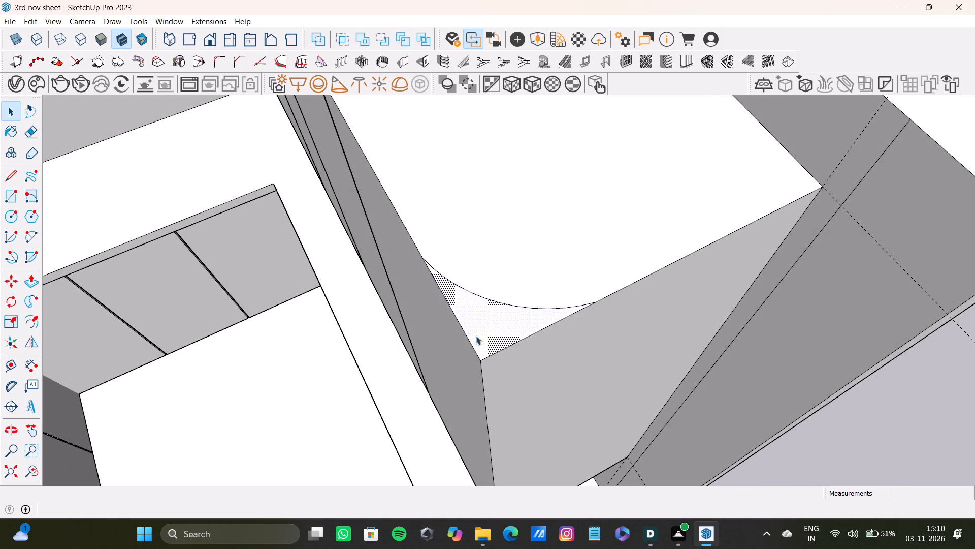
pyautogui.press('p')
pyautogui.moveTo(490, 317); pyautogui.dragTo(483, 400)
pyautogui.scroll(-3, 491, 398)
pyautogui.moveTo(491, 398); pyautogui.dragTo(476, 323, button='middle')
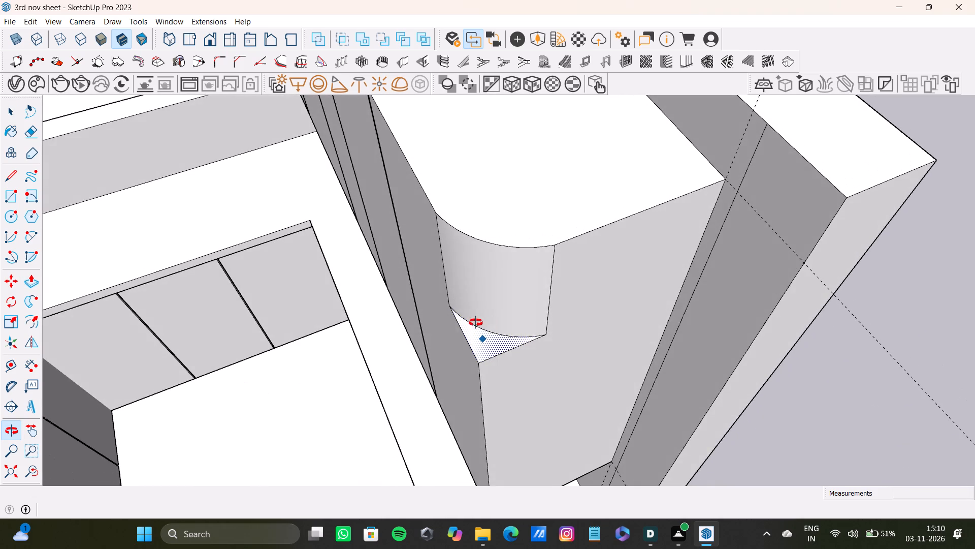
pyautogui.moveTo(476, 323); pyautogui.dragTo(476, 269, button='middle')
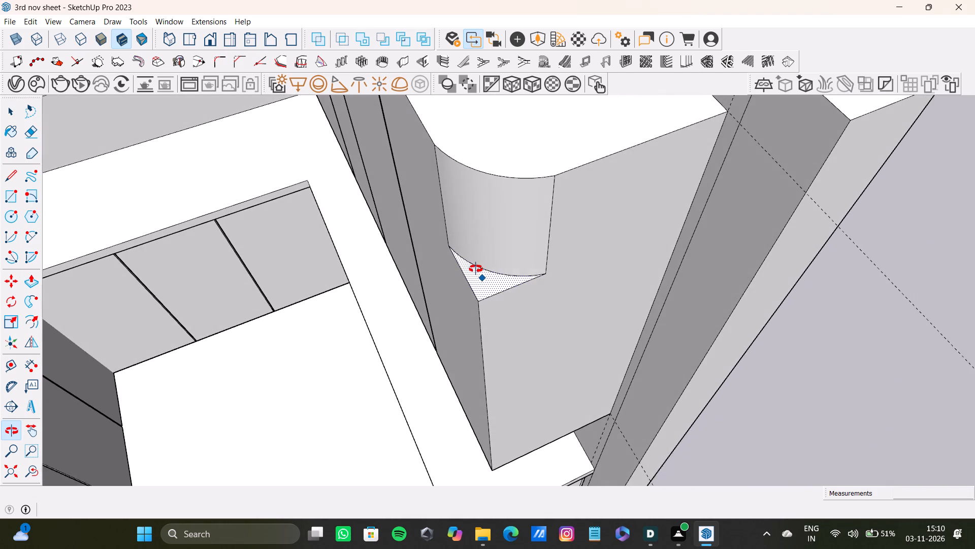
pyautogui.moveTo(476, 269); pyautogui.dragTo(479, 286, button='middle')
pyautogui.scroll(4, 493, 311)
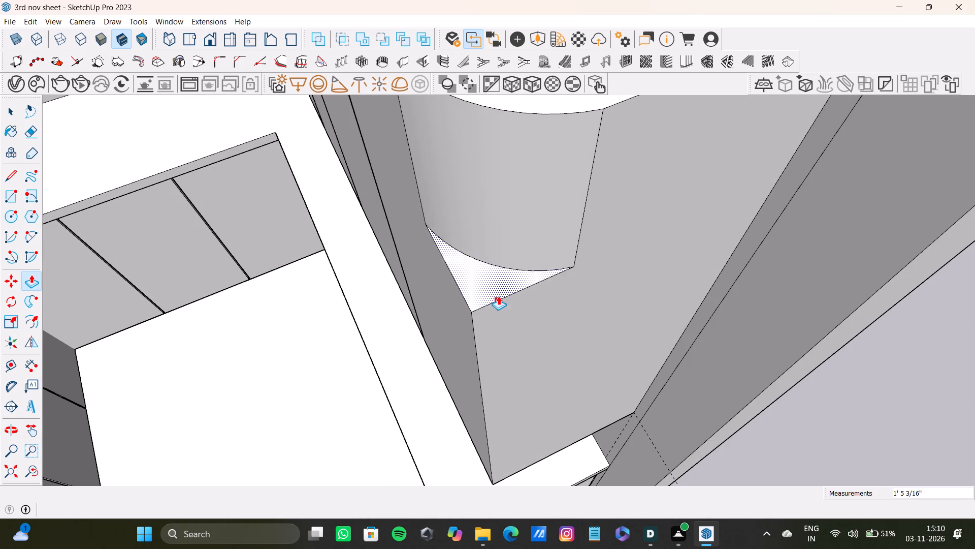
pyautogui.moveTo(498, 291); pyautogui.dragTo(499, 382)
pyautogui.scroll(-3, 505, 374)
pyautogui.keyDown('shift'); pyautogui.moveTo(505, 374); pyautogui.dragTo(451, 203, button='middle'); pyautogui.keyUp('shift')
pyautogui.scroll(4, 446, 201)
pyautogui.moveTo(450, 218); pyautogui.dragTo(480, 410)
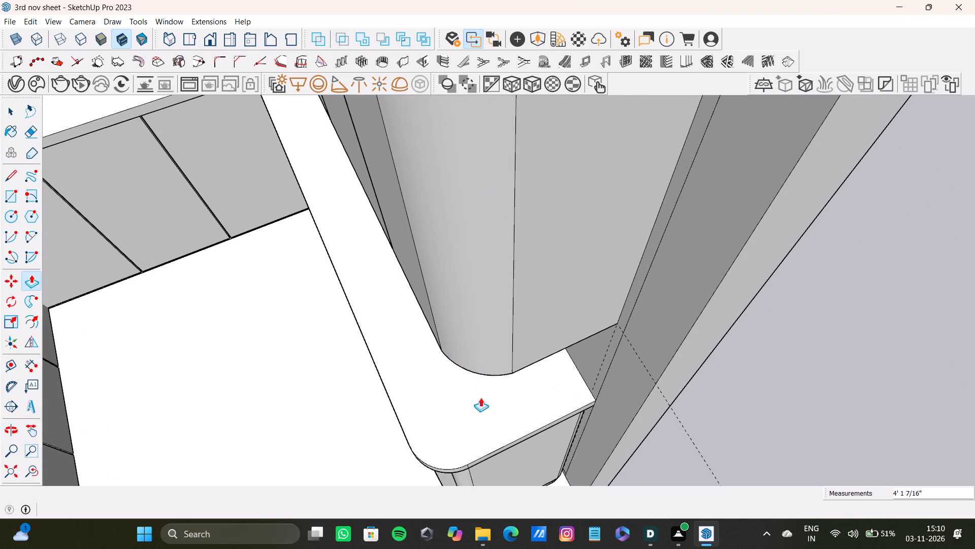
# Examine the upper cabinet row and the end cabinet's rounded corner from the front, the side and above.
pyautogui.scroll(-4, 478, 369)
pyautogui.moveTo(461, 353); pyautogui.dragTo(593, 299, button='middle')
pyautogui.scroll(-1, 465, 350)
pyautogui.scroll(-7, 572, 304)
pyautogui.keyDown('shift'); pyautogui.moveTo(547, 320); pyautogui.dragTo(751, 333, button='middle'); pyautogui.keyUp('shift')
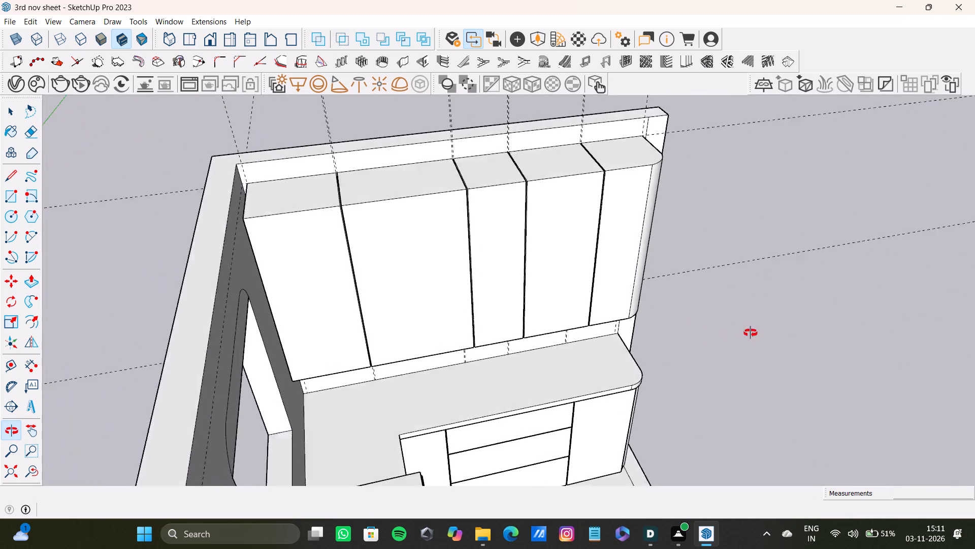
pyautogui.keyDown('shift'); pyautogui.moveTo(751, 333); pyautogui.dragTo(444, 215, button='middle'); pyautogui.keyUp('shift')
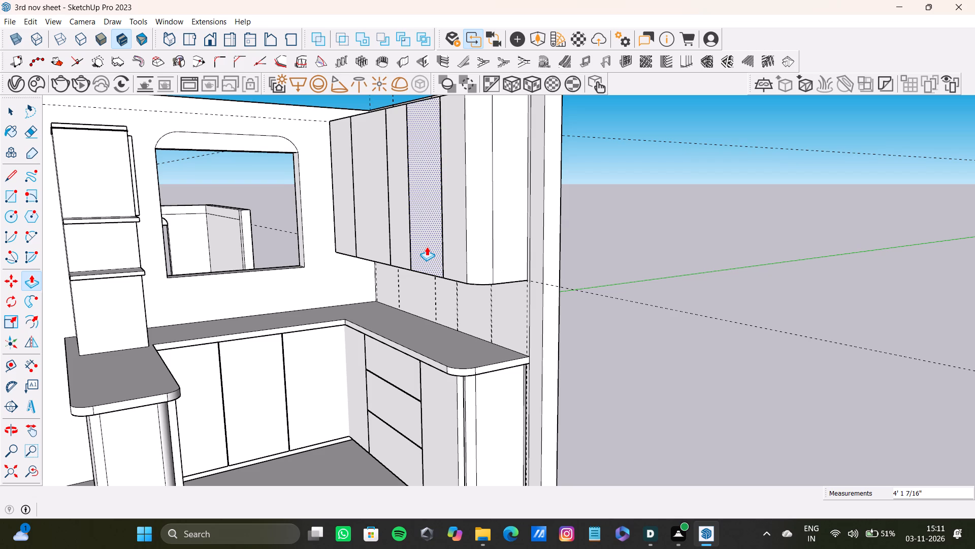
pyautogui.scroll(-4, 423, 349)
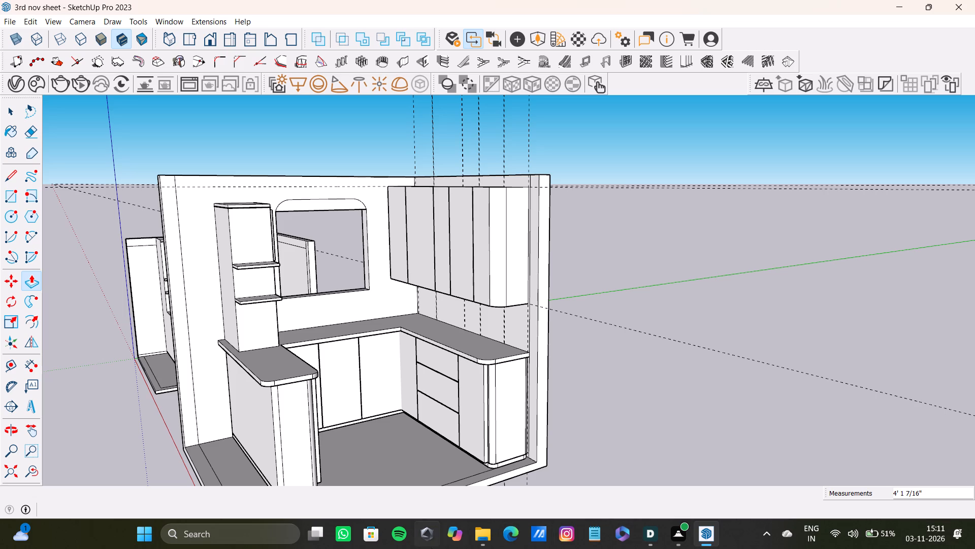
pyautogui.click(12, 466)
pyautogui.moveTo(373, 345); pyautogui.dragTo(433, 338, button='middle')
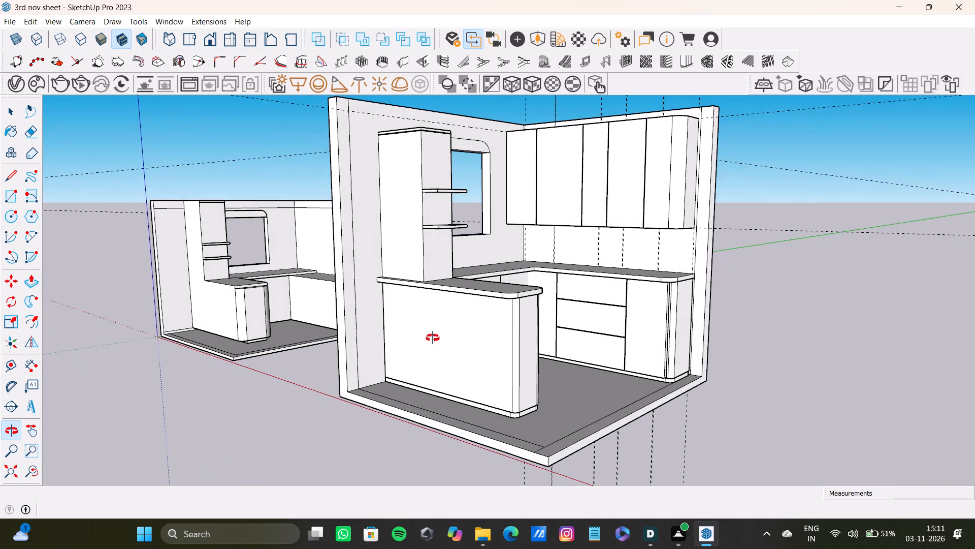
pyautogui.moveTo(433, 338); pyautogui.dragTo(241, 473, button='middle')
pyautogui.scroll(4, 629, 320)
pyautogui.scroll(-8, 478, 259)
pyautogui.moveTo(451, 293); pyautogui.dragTo(510, 299, button='middle')
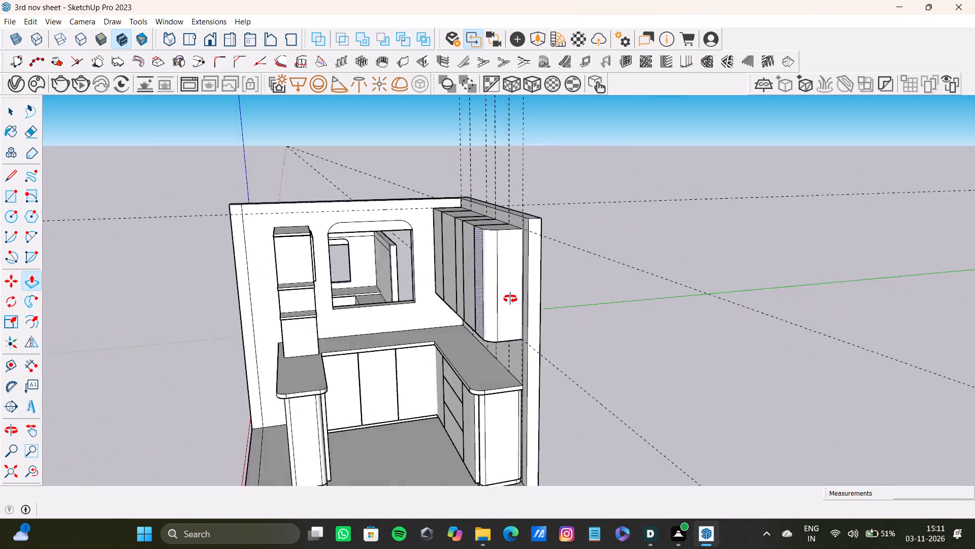
pyautogui.moveTo(510, 299); pyautogui.dragTo(452, 385, button='middle')
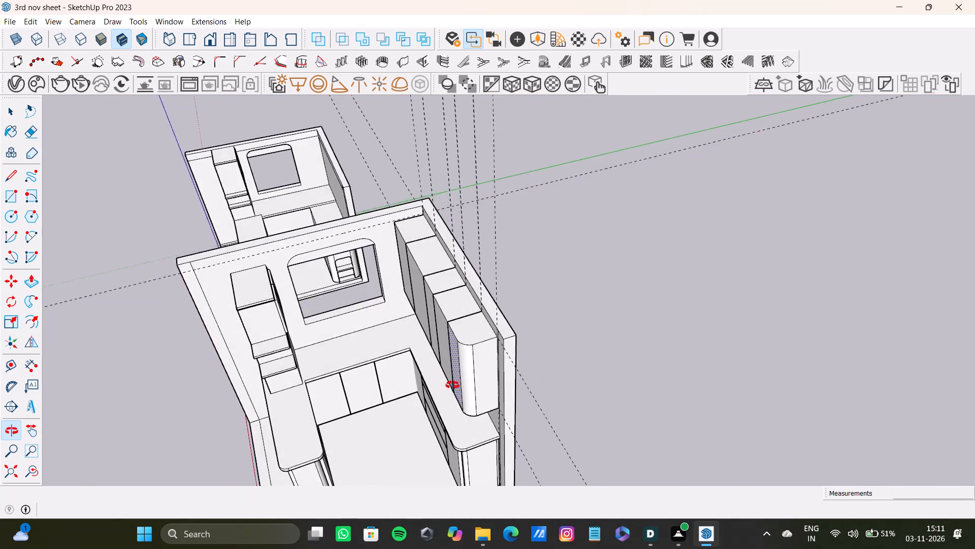
pyautogui.moveTo(452, 385); pyautogui.dragTo(452, 386, button='middle')
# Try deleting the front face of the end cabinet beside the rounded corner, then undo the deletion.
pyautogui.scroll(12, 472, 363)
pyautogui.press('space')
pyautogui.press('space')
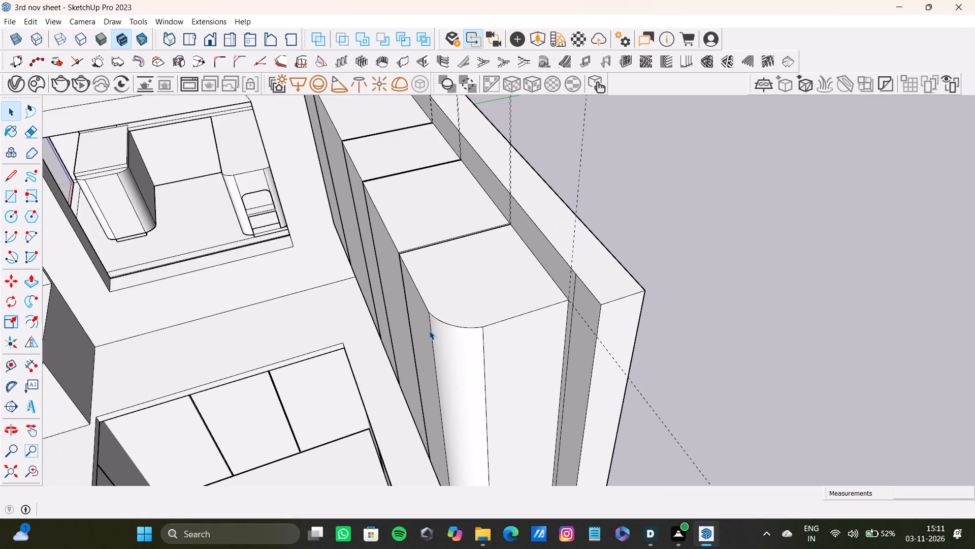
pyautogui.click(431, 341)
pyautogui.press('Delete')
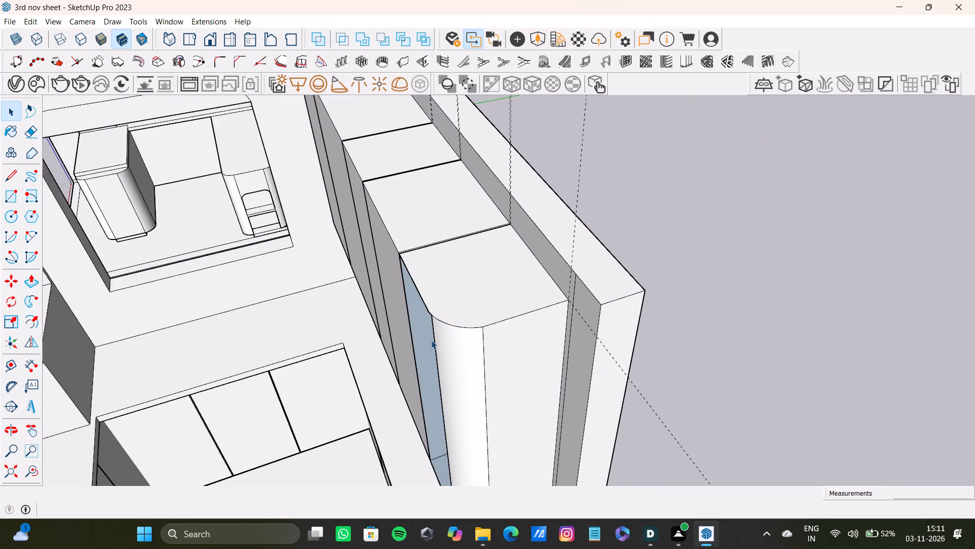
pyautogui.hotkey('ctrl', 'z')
# Undo the end cabinet's rounded corner cut and its arc, back to the square outer corner.
pyautogui.scroll(-9, 492, 203)
pyautogui.moveTo(480, 250); pyautogui.dragTo(546, 241, button='middle')
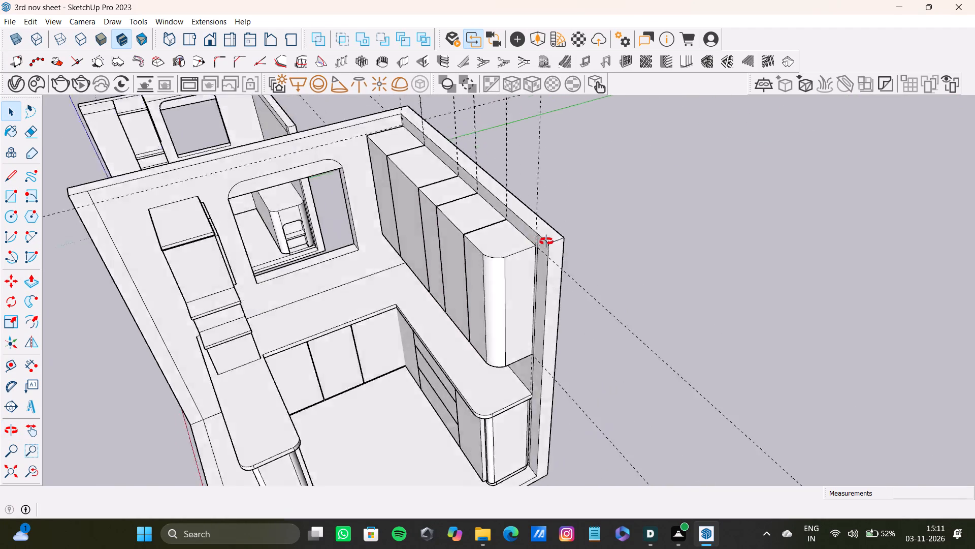
pyautogui.moveTo(546, 241); pyautogui.dragTo(533, 367, button='middle')
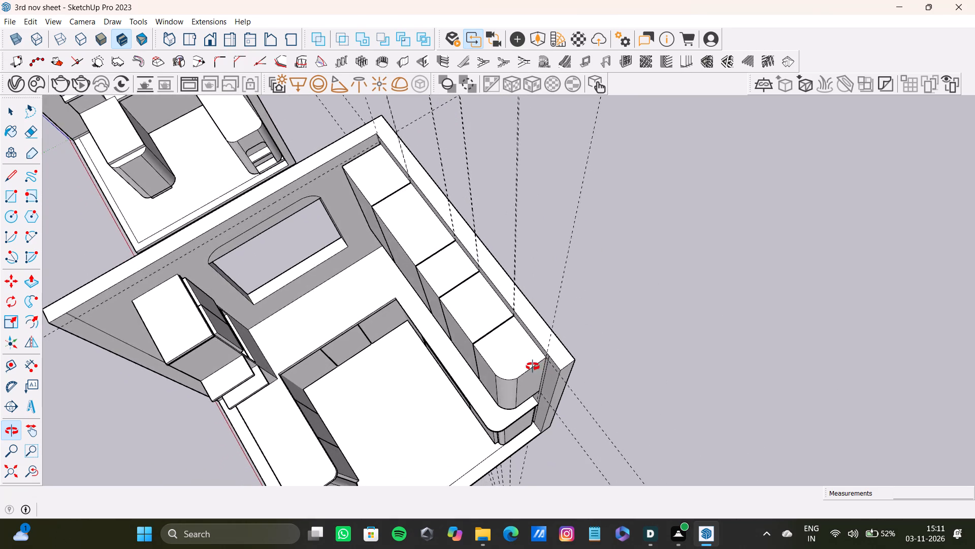
pyautogui.moveTo(533, 367); pyautogui.dragTo(513, 367, button='middle')
pyautogui.hotkey('ctrl', 'z')
pyautogui.hotkey('ctrl', 'z')
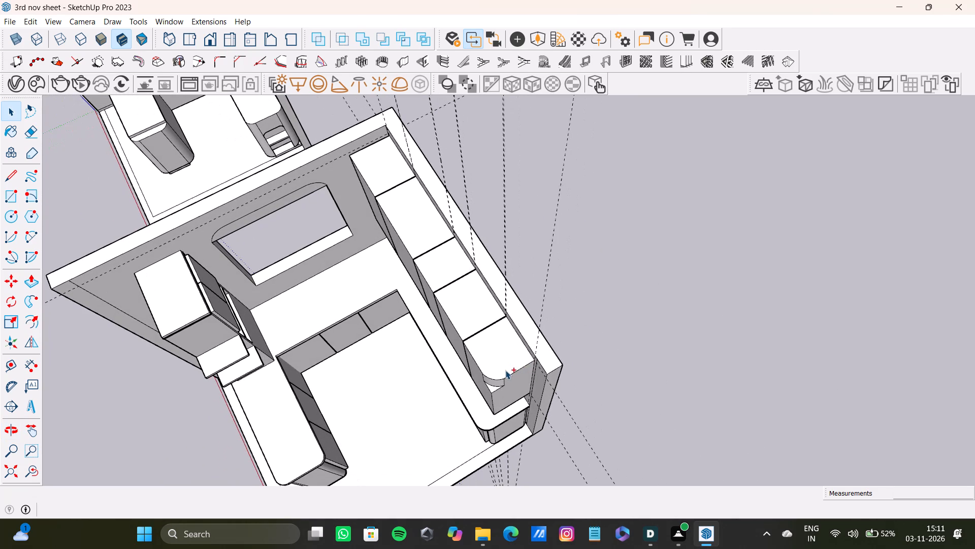
pyautogui.hotkey('ctrl', 'z')
pyautogui.hotkey('ctrl', 'z')
# Draw an arc across the outer front corner of the end cabinet's top face, about 1' 11 1/16" long with a bulge of about 4 7/16".
pyautogui.press('a')
pyautogui.scroll(5, 491, 401)
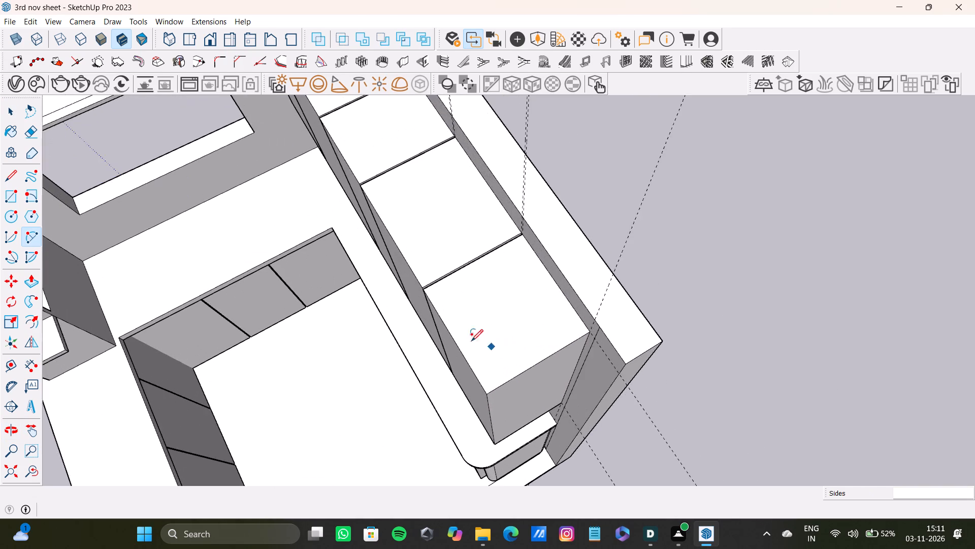
pyautogui.scroll(4, 471, 341)
pyautogui.click(458, 338)
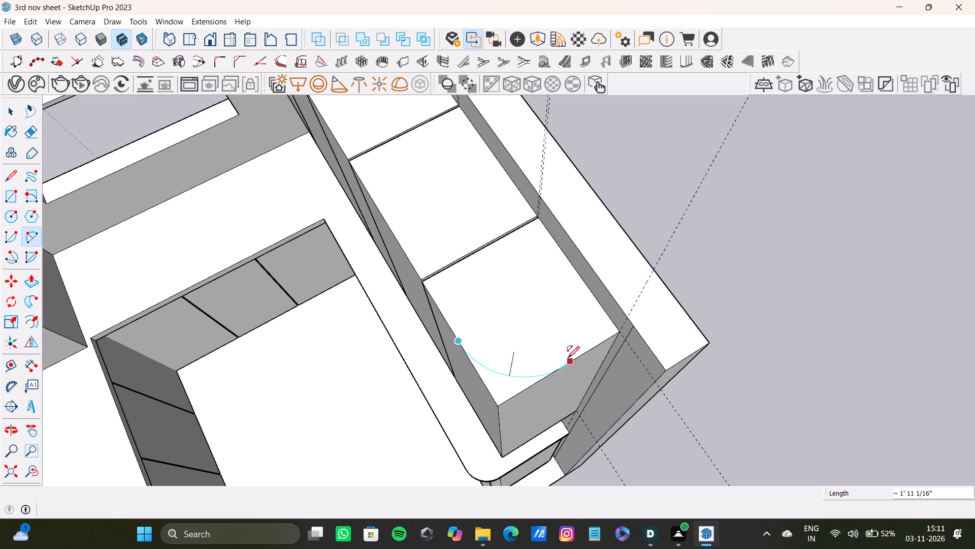
pyautogui.click(568, 358)
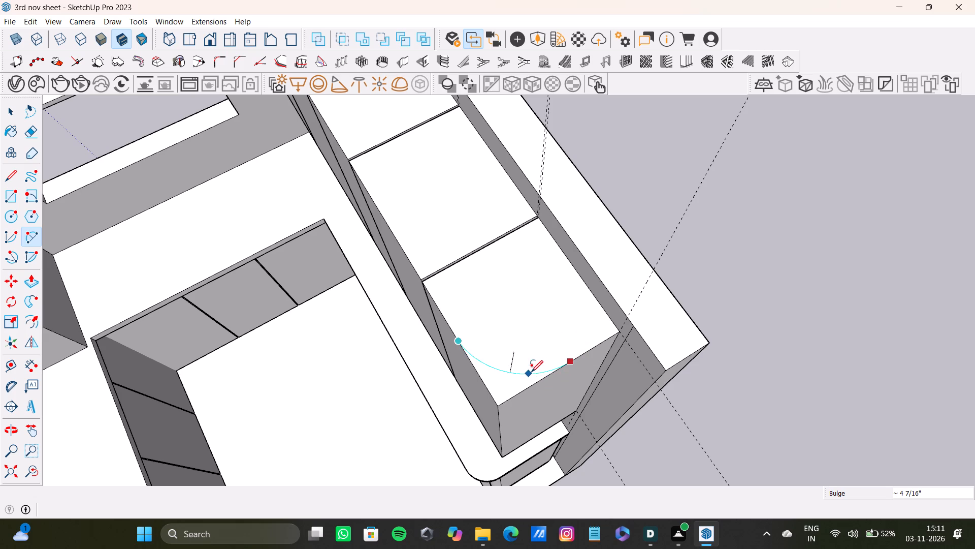
pyautogui.click(531, 372)
# Push/Pull the corner piece outside the arc down the end cabinet's full height, including the last 1 1/4".
pyautogui.press('space')
pyautogui.click(511, 381)
pyautogui.press('p')
pyautogui.moveTo(511, 381); pyautogui.dragTo(504, 442)
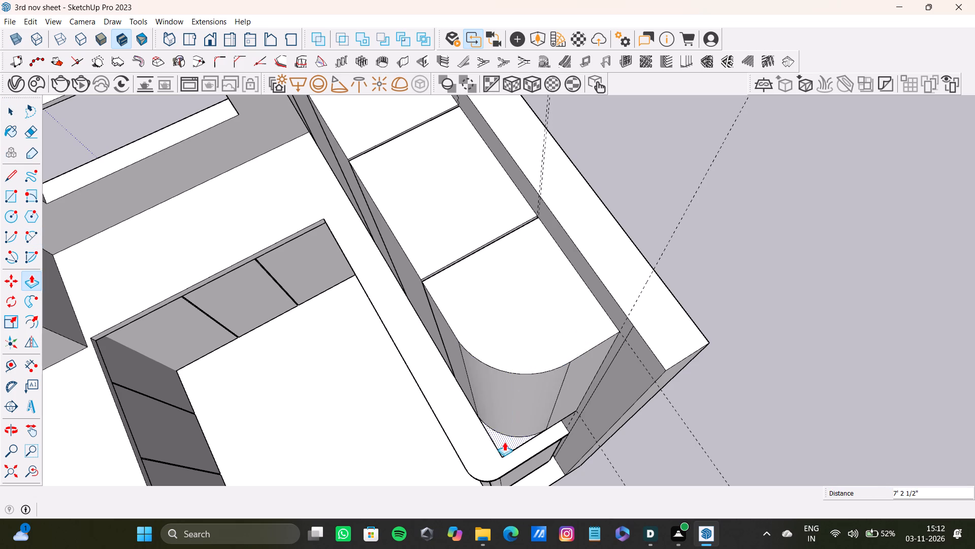
pyautogui.scroll(-3, 504, 433)
pyautogui.moveTo(504, 432); pyautogui.dragTo(503, 349, button='middle')
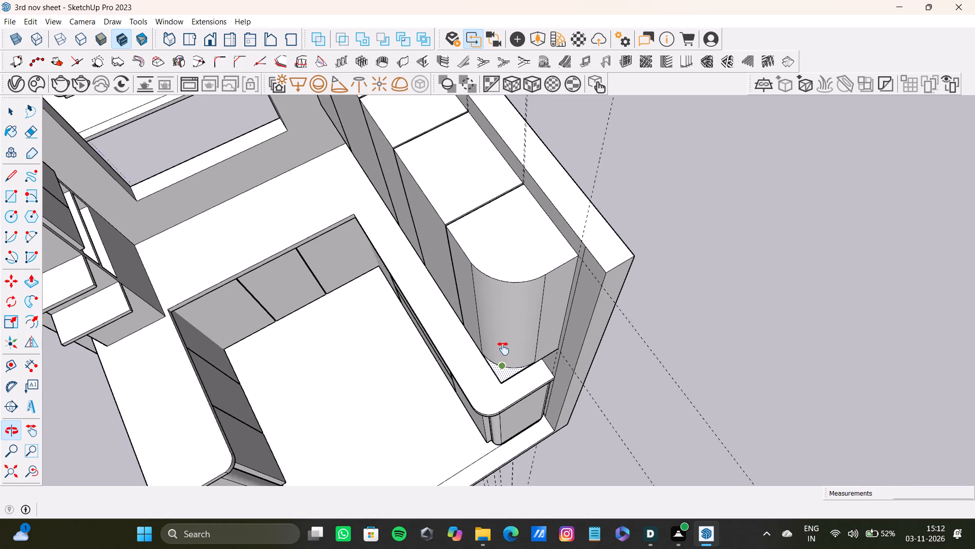
pyautogui.moveTo(503, 349); pyautogui.dragTo(544, 307, button='middle')
pyautogui.scroll(7, 527, 344)
pyautogui.moveTo(521, 337); pyautogui.dragTo(521, 366)
pyautogui.scroll(-4, 512, 364)
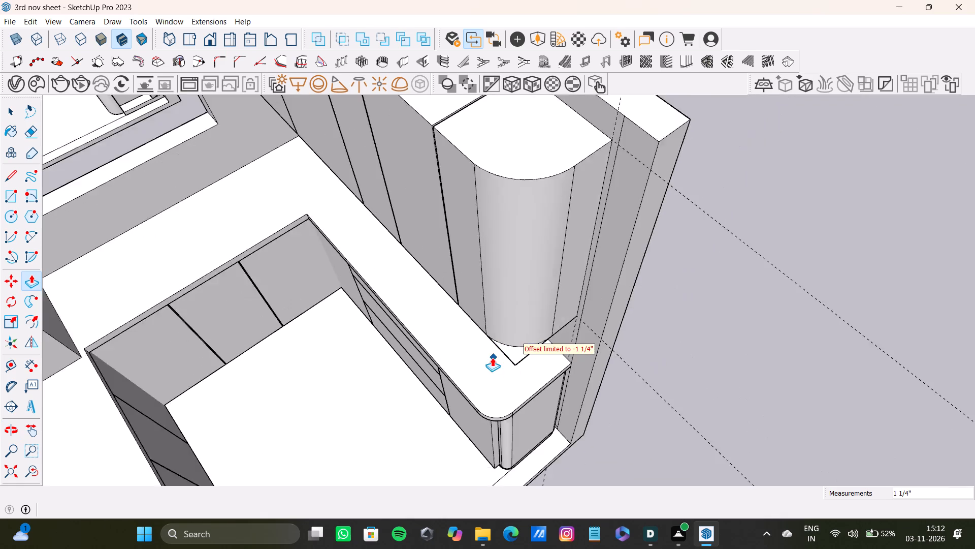
pyautogui.scroll(-4, 492, 357)
pyautogui.scroll(13, 550, 372)
# Delete the leftover corner face and its two straight outer edges at the bottom of the end cabinet.
pyautogui.press('space')
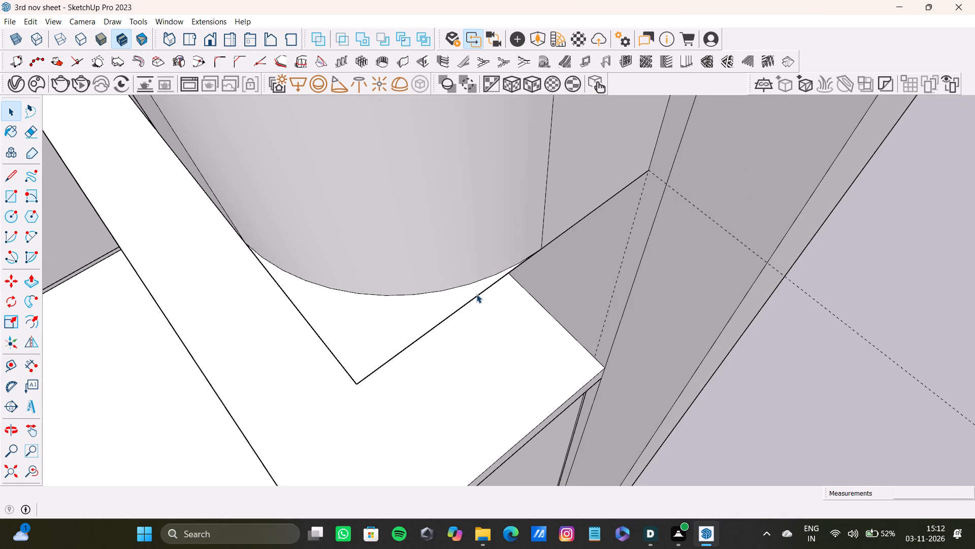
pyautogui.click(450, 293)
pyautogui.press('Delete')
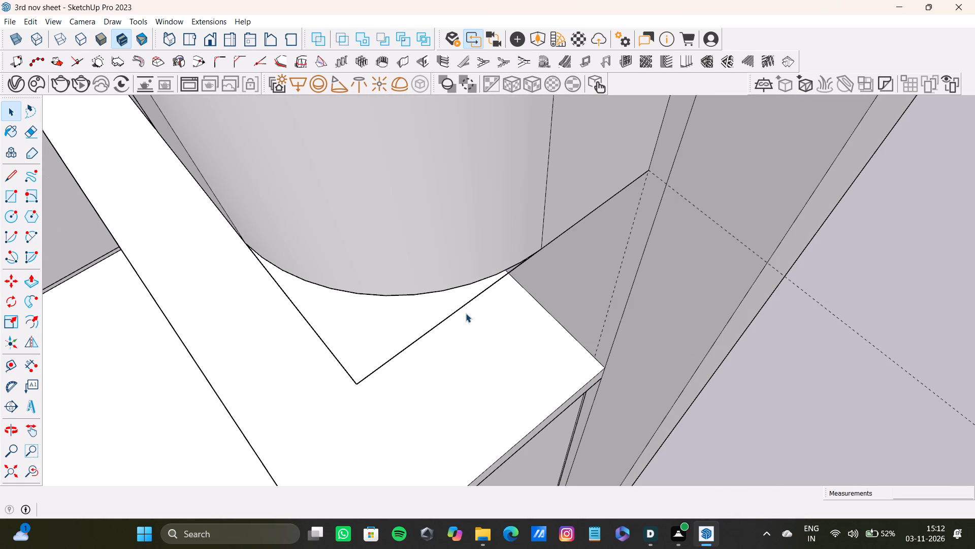
pyautogui.scroll(-6, 459, 300)
pyautogui.keyDown('shift'); pyautogui.moveTo(454, 310); pyautogui.dragTo(466, 227, button='middle'); pyautogui.keyUp('shift')
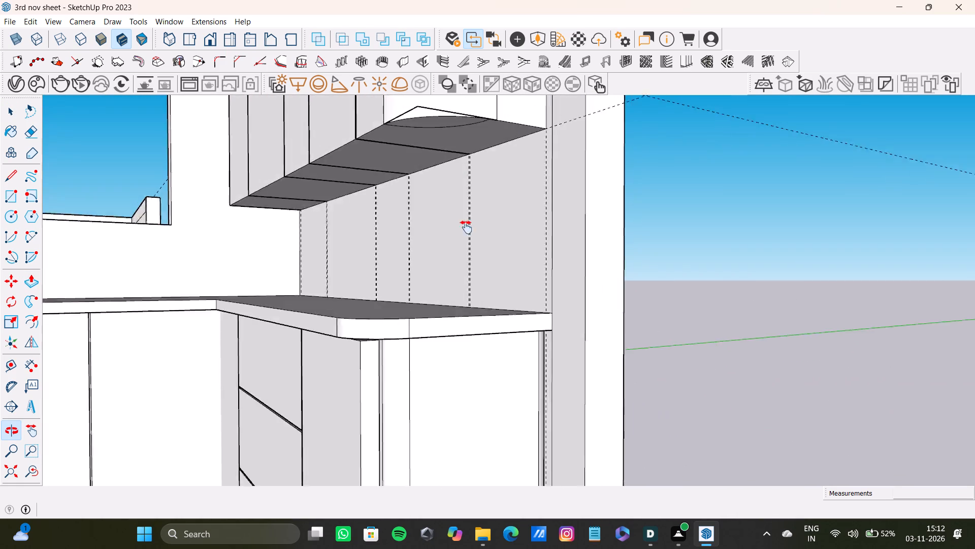
pyautogui.keyDown('shift'); pyautogui.moveTo(466, 227); pyautogui.dragTo(439, 379, button='middle'); pyautogui.keyUp('shift')
pyautogui.scroll(12, 416, 393)
pyautogui.scroll(-9, 276, 392)
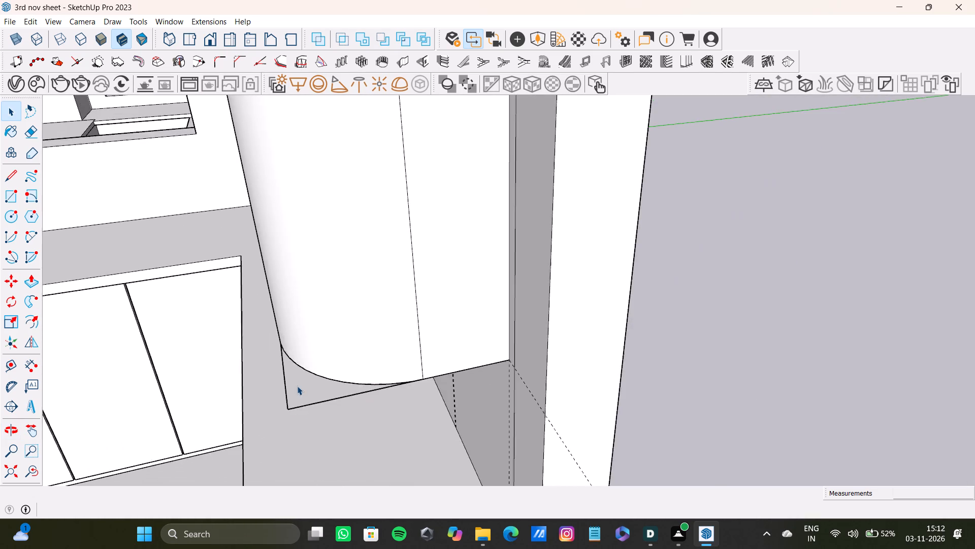
pyautogui.moveTo(297, 386); pyautogui.dragTo(421, 328, button='middle')
pyautogui.scroll(3, 615, 243)
pyautogui.moveTo(595, 259); pyautogui.dragTo(585, 291, button='middle')
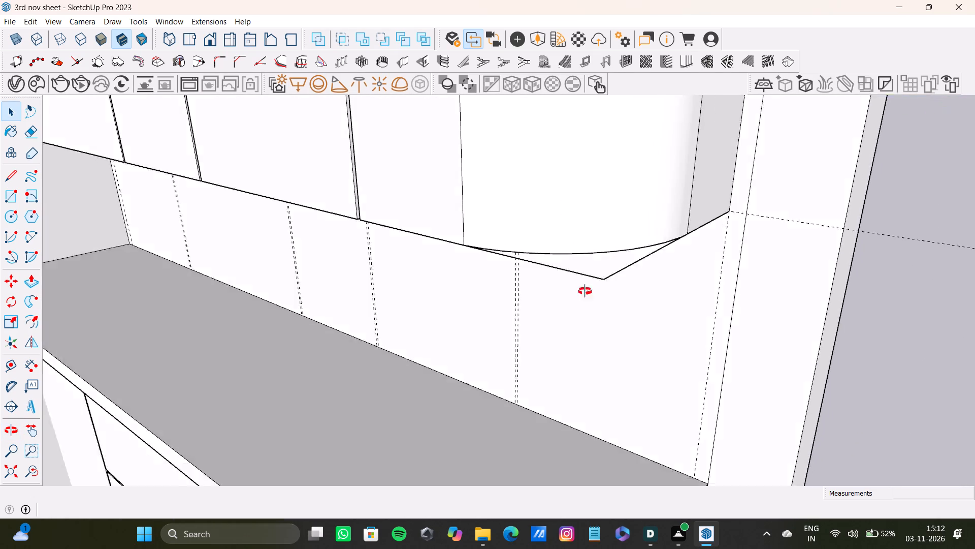
pyautogui.moveTo(585, 291); pyautogui.dragTo(569, 332, button='middle')
pyautogui.keyDown('shift'); pyautogui.scroll(8, 583, 300); pyautogui.keyUp('shift')
pyautogui.keyDown('shift'); pyautogui.scroll(-5, 559, 379); pyautogui.keyUp('shift')
pyautogui.moveTo(586, 416); pyautogui.dragTo(589, 428, button='middle')
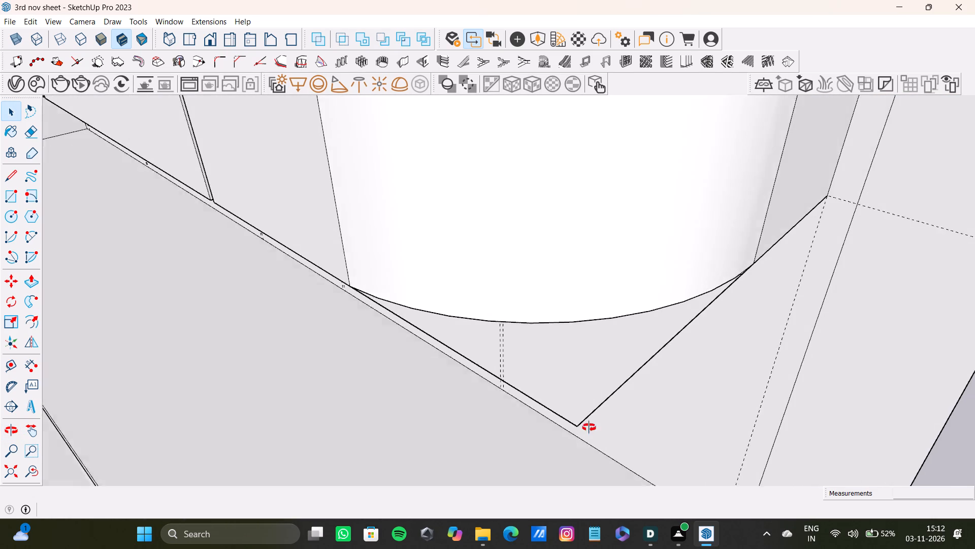
pyautogui.moveTo(589, 428); pyautogui.dragTo(589, 433, button='middle')
pyautogui.keyDown('shift'); pyautogui.scroll(3, 580, 443); pyautogui.keyUp('shift')
pyautogui.keyDown('shift'); pyautogui.click(572, 437); pyautogui.keyUp('shift')
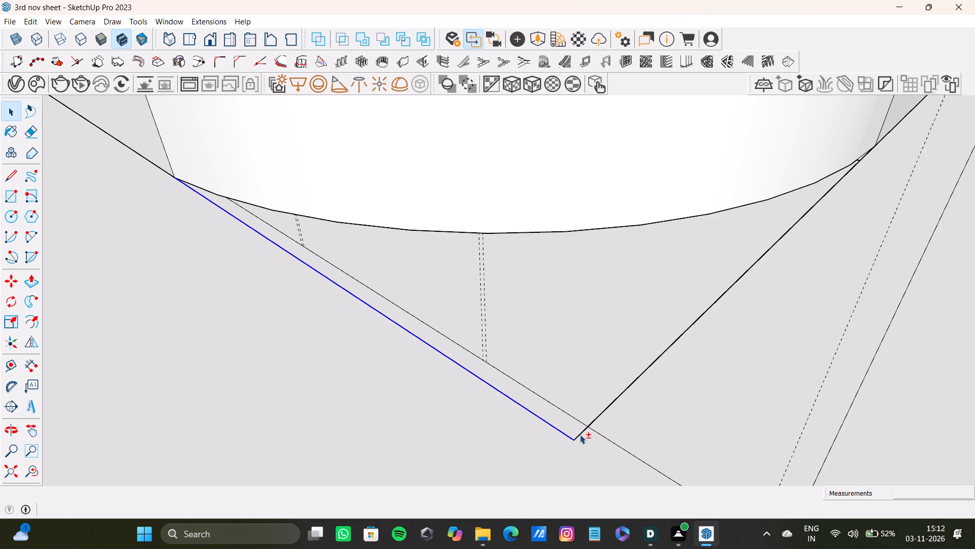
pyautogui.keyDown('shift'); pyautogui.click(580, 435); pyautogui.keyUp('shift')
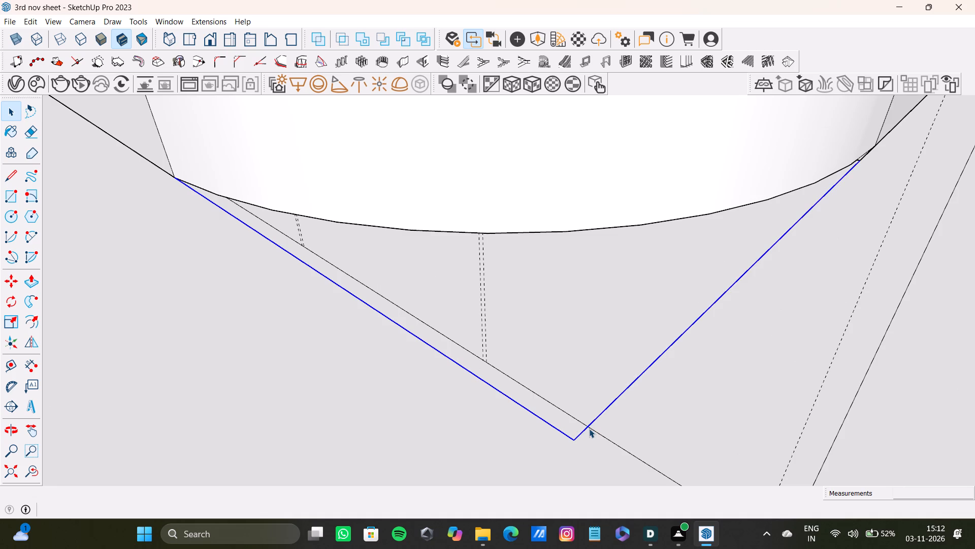
pyautogui.press('Delete')
# Examine the whole kitchen and the upper cabinet row with its rounded end from the front, the side and above.
pyautogui.scroll(-6, 752, 83)
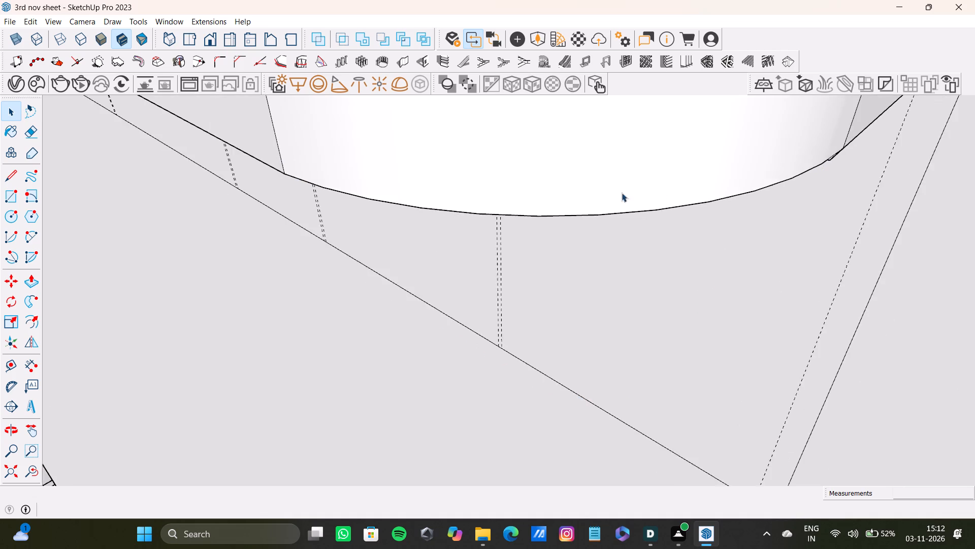
pyautogui.scroll(-7, 622, 193)
pyautogui.scroll(-20, 583, 216)
pyautogui.scroll(-2, 583, 216)
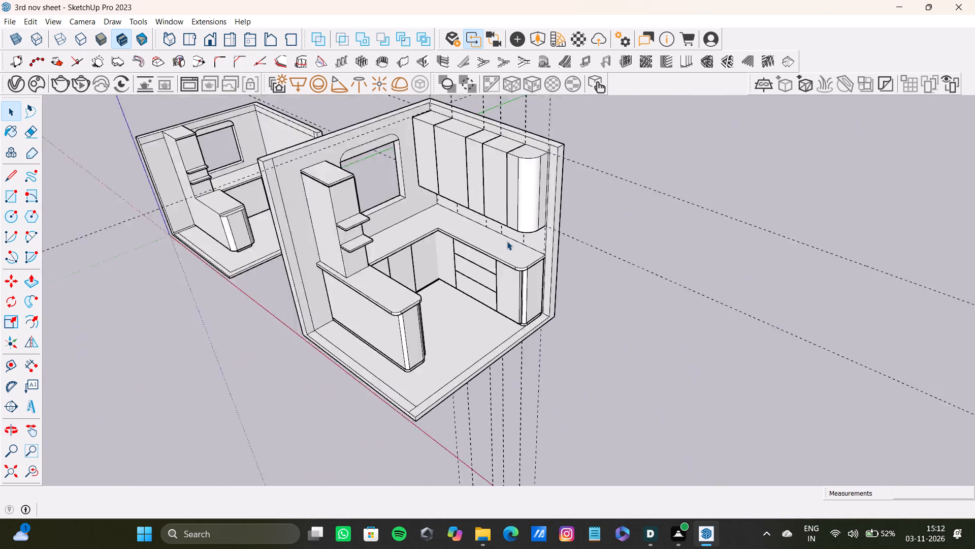
pyautogui.scroll(-1, 507, 241)
pyautogui.moveTo(506, 242); pyautogui.dragTo(334, 87, button='middle')
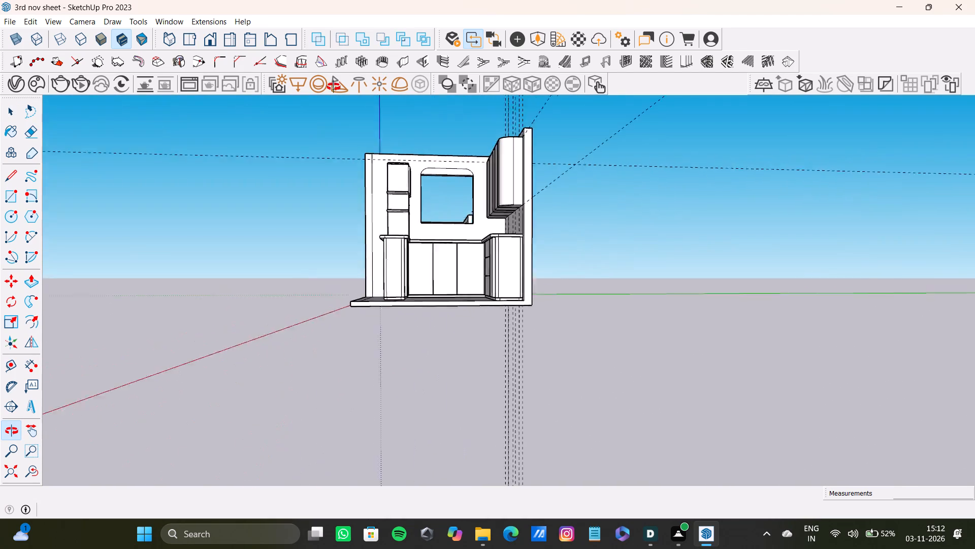
pyautogui.moveTo(334, 87); pyautogui.dragTo(355, 252, button='middle')
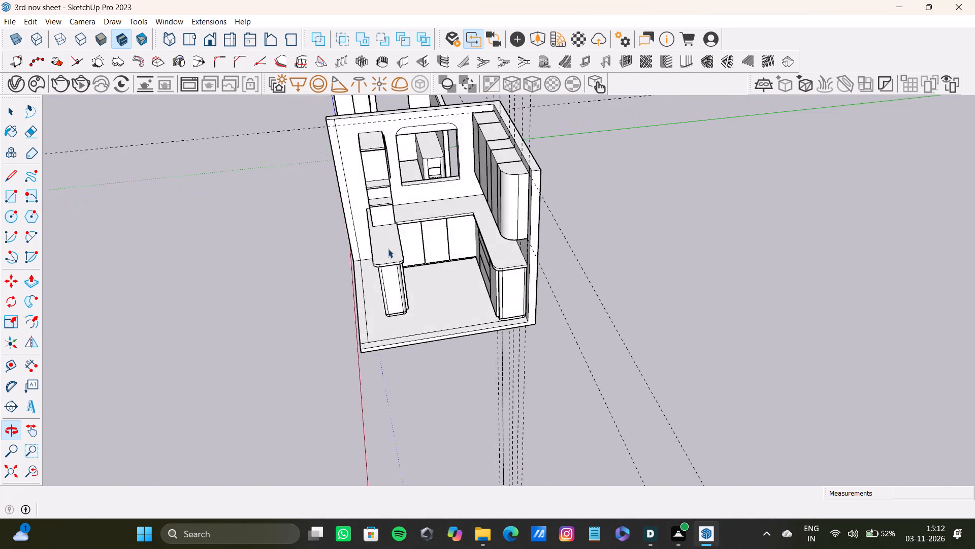
pyautogui.scroll(8, 388, 249)
pyautogui.scroll(-4, 392, 230)
pyautogui.keyDown('shift'); pyautogui.moveTo(391, 231); pyautogui.dragTo(514, 291, button='middle'); pyautogui.keyUp('shift')
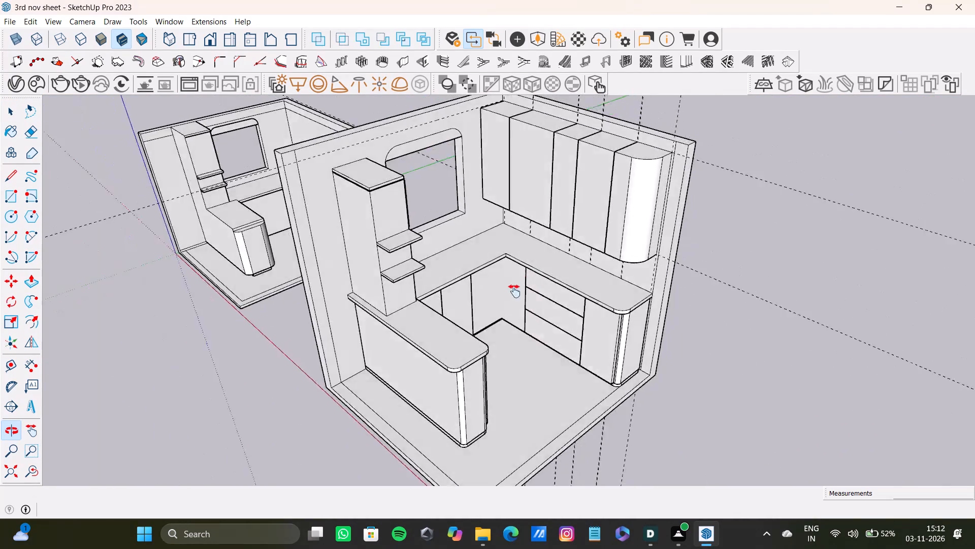
pyautogui.keyDown('shift'); pyautogui.moveTo(514, 291); pyautogui.dragTo(444, 403, button='middle'); pyautogui.keyUp('shift')
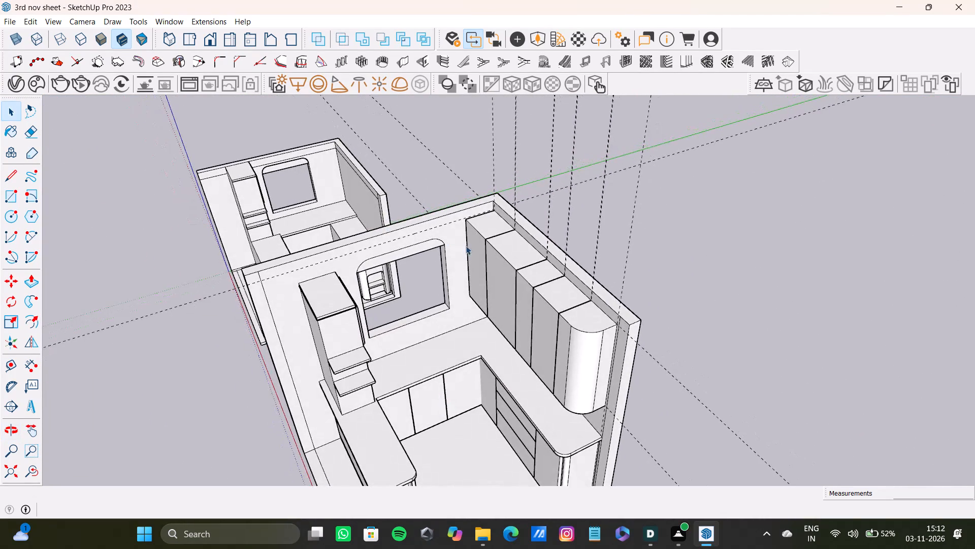
# Push/Pull the top of the upper cabinet at the window wall down about 5 3/16", and lower the adjacent wide cabinet's top level with it.
pyautogui.scroll(9, 466, 246)
pyautogui.moveTo(470, 204); pyautogui.dragTo(636, 279, button='middle')
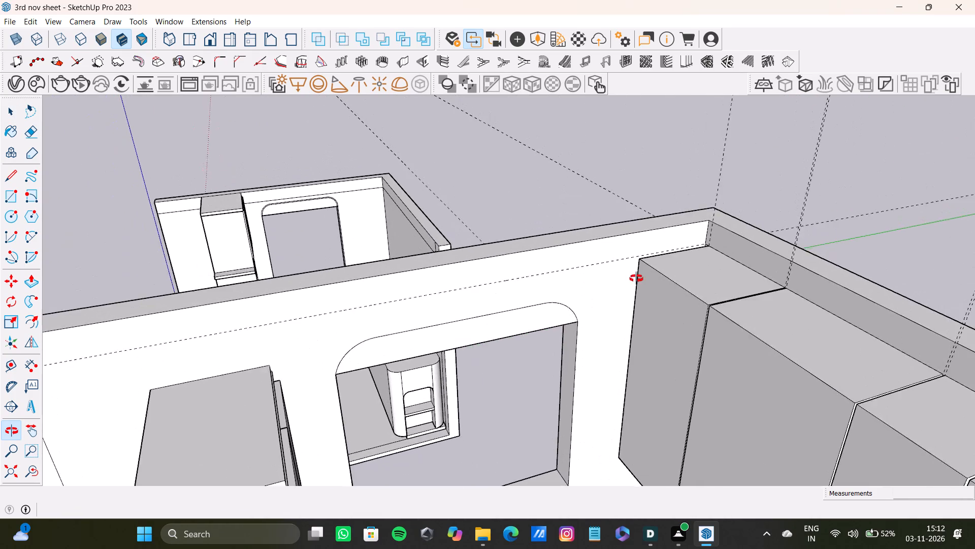
pyautogui.moveTo(636, 279); pyautogui.dragTo(622, 242, button='middle')
pyautogui.scroll(6, 698, 244)
pyautogui.click(691, 237)
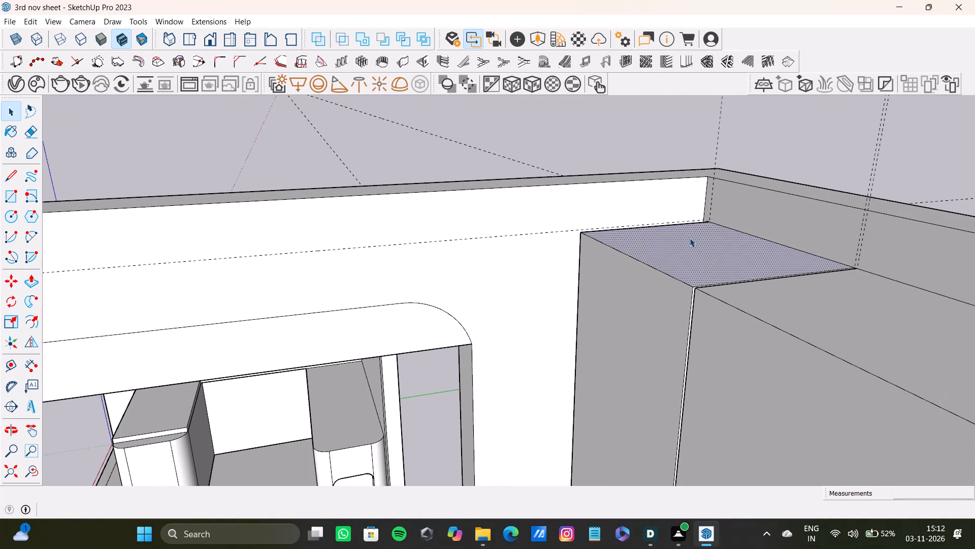
pyautogui.press('p')
pyautogui.moveTo(693, 244); pyautogui.dragTo(687, 272)
pyautogui.press('space')
pyautogui.click(760, 283)
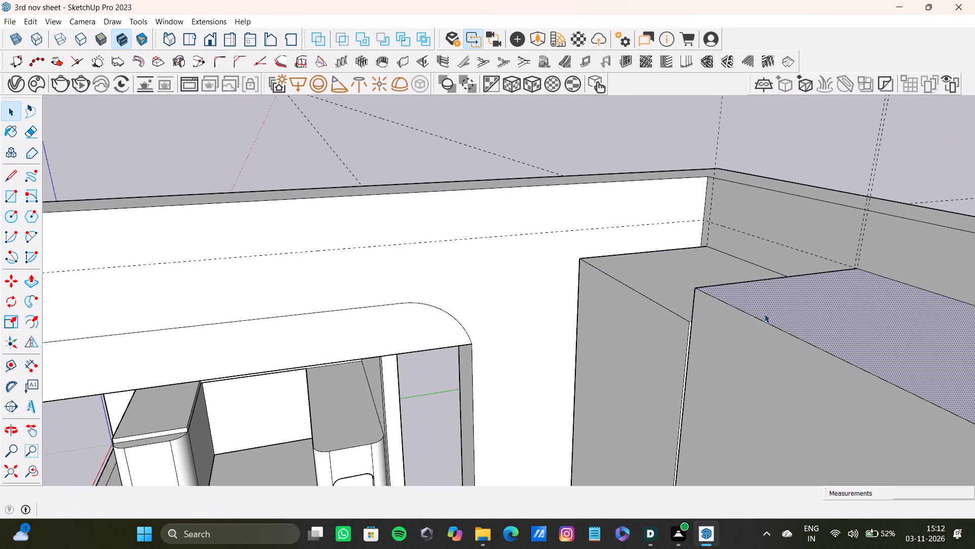
pyautogui.press('p')
pyautogui.moveTo(764, 314); pyautogui.dragTo(673, 307)
# Push/Pull the tops of the third and fourth upper cabinets from the window wall down 5 3/16", level with the first two.
pyautogui.scroll(-12, 689, 309)
pyautogui.moveTo(759, 362); pyautogui.dragTo(875, 380, button='middle')
pyautogui.press('space')
pyautogui.scroll(4, 758, 291)
pyautogui.click(793, 316)
pyautogui.press('p')
pyautogui.moveTo(791, 316); pyautogui.dragTo(716, 314)
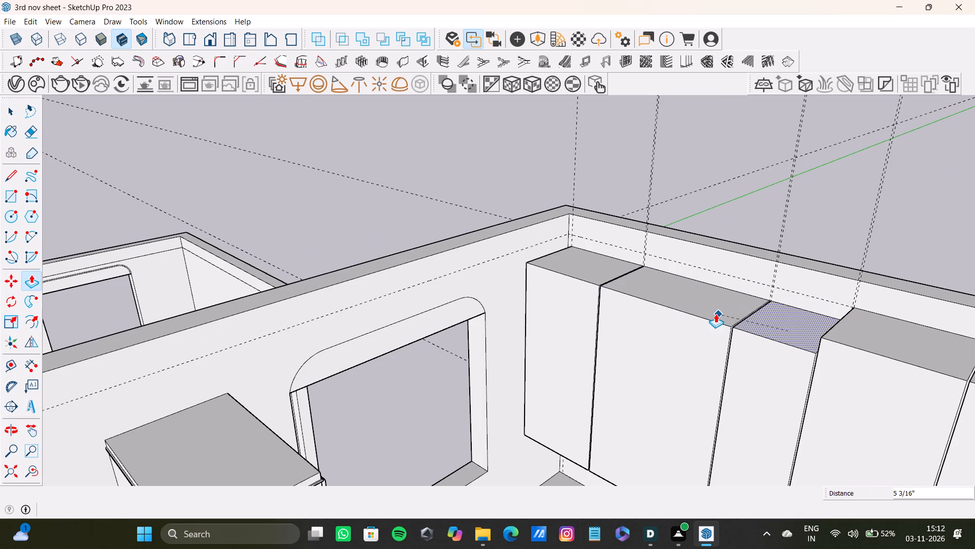
pyautogui.moveTo(716, 314); pyautogui.dragTo(716, 313)
pyautogui.press('space')
pyautogui.click(857, 331)
pyautogui.press('p')
pyautogui.moveTo(857, 331); pyautogui.dragTo(757, 331)
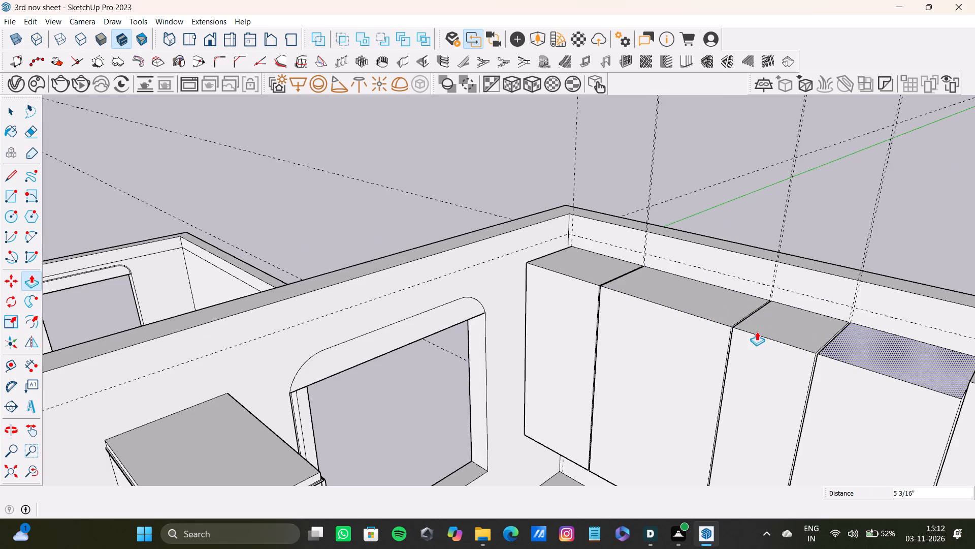
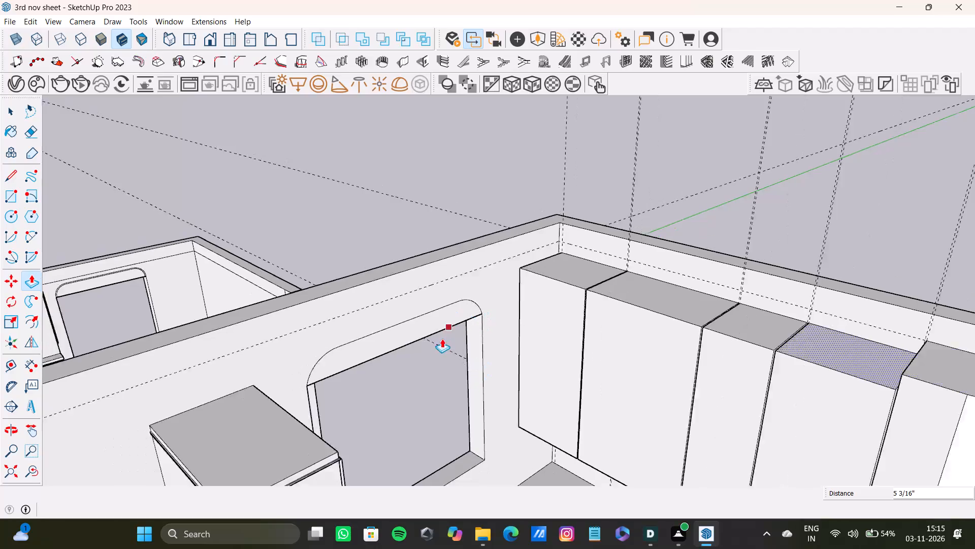
# Examine the kitchen and the lowered upper cabinet row from above, the front and the side.
pyautogui.scroll(-10, 442, 339)
pyautogui.moveTo(479, 344); pyautogui.dragTo(454, 347, button='middle')
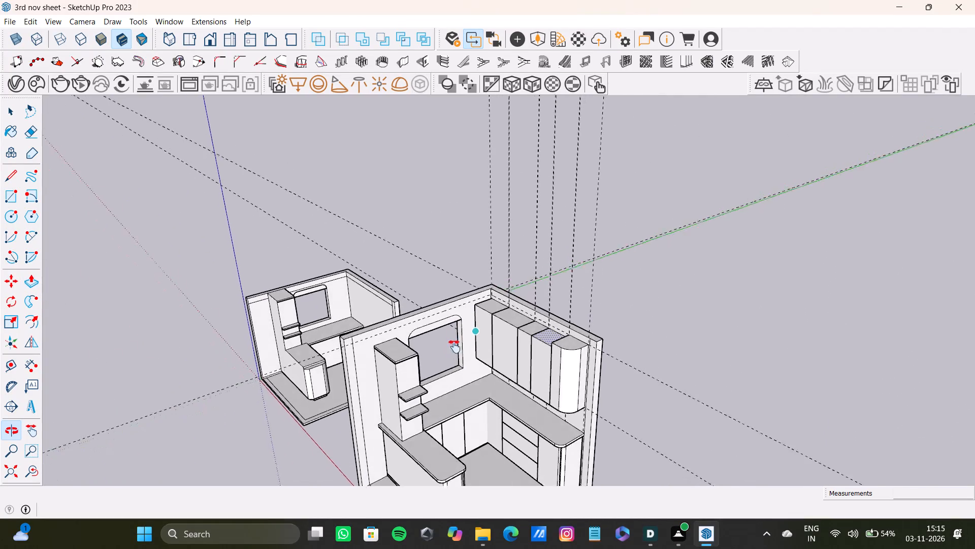
pyautogui.moveTo(454, 347); pyautogui.dragTo(339, 312, button='middle')
pyautogui.scroll(5, 384, 321)
pyautogui.scroll(-4, 393, 312)
pyautogui.scroll(1, 401, 322)
pyautogui.moveTo(401, 322); pyautogui.dragTo(398, 336, button='middle')
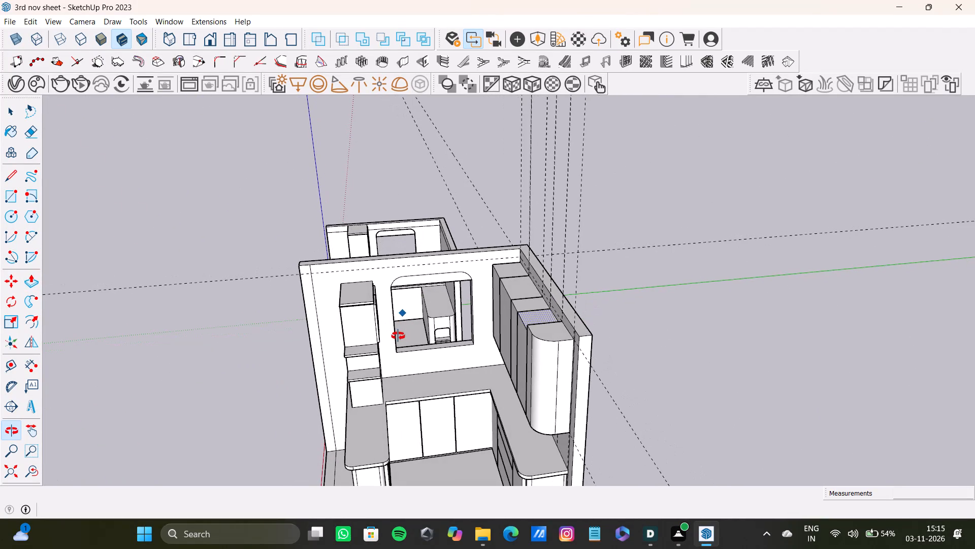
pyautogui.moveTo(398, 336); pyautogui.dragTo(410, 292, button='middle')
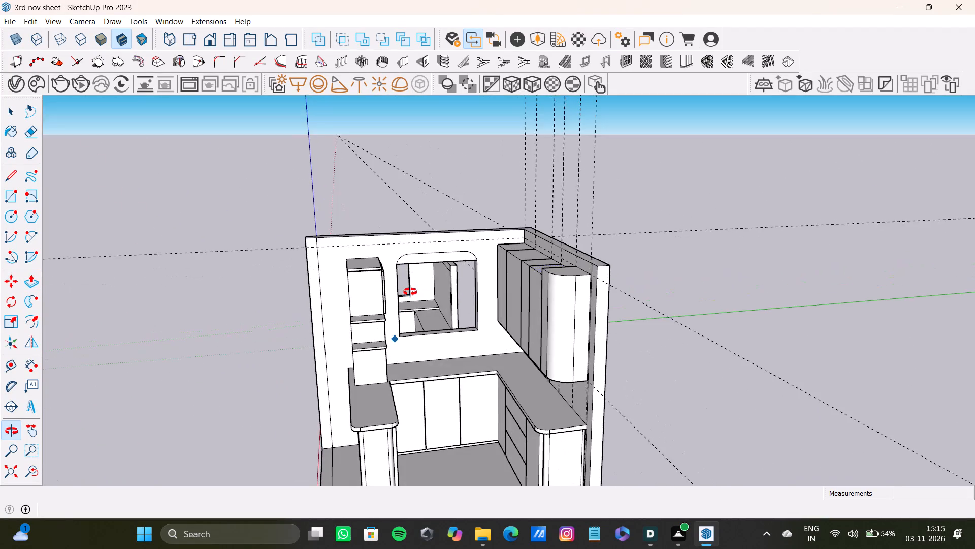
pyautogui.moveTo(410, 292); pyautogui.dragTo(635, 243, button='middle')
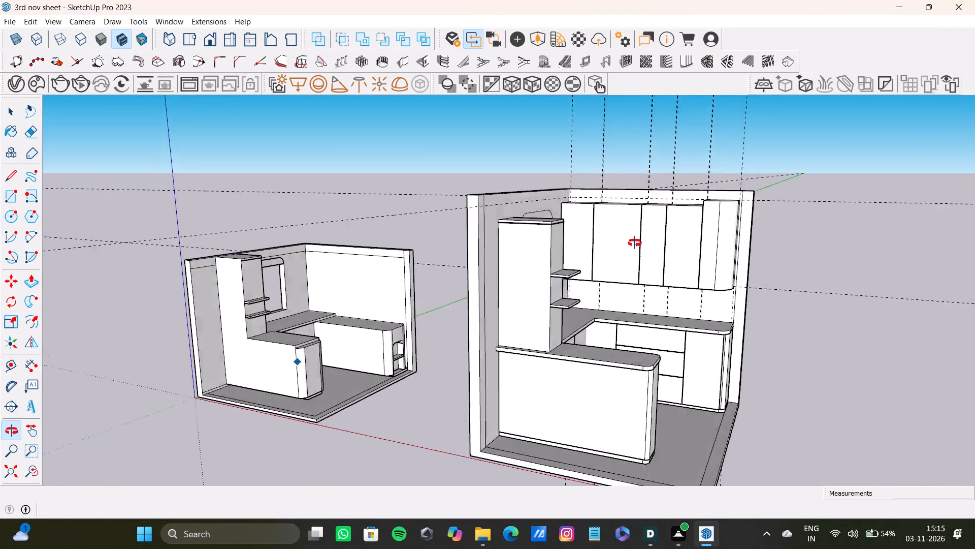
pyautogui.moveTo(635, 243); pyautogui.dragTo(366, 270, button='middle')
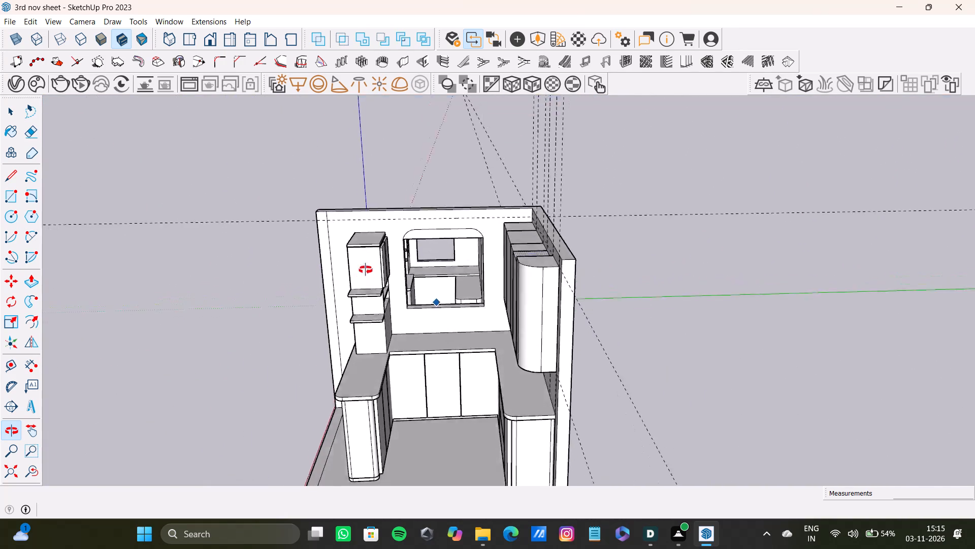
pyautogui.moveTo(366, 270); pyautogui.dragTo(406, 318, button='middle')
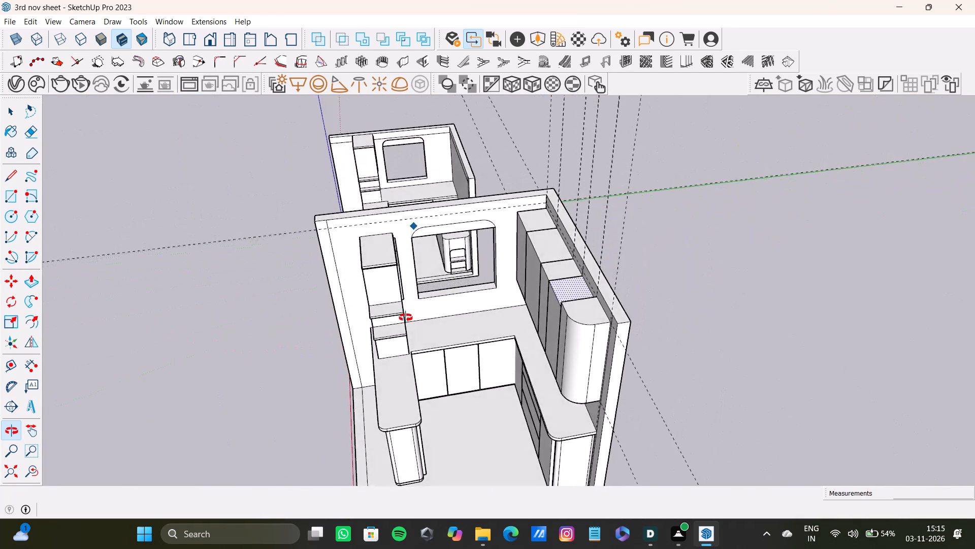
# Push/Pull the top of the rounded end cabinet down 5 3/16", level with the neighbouring cabinets.
pyautogui.moveTo(406, 318); pyautogui.dragTo(580, 338, button='middle')
pyautogui.scroll(10, 584, 264)
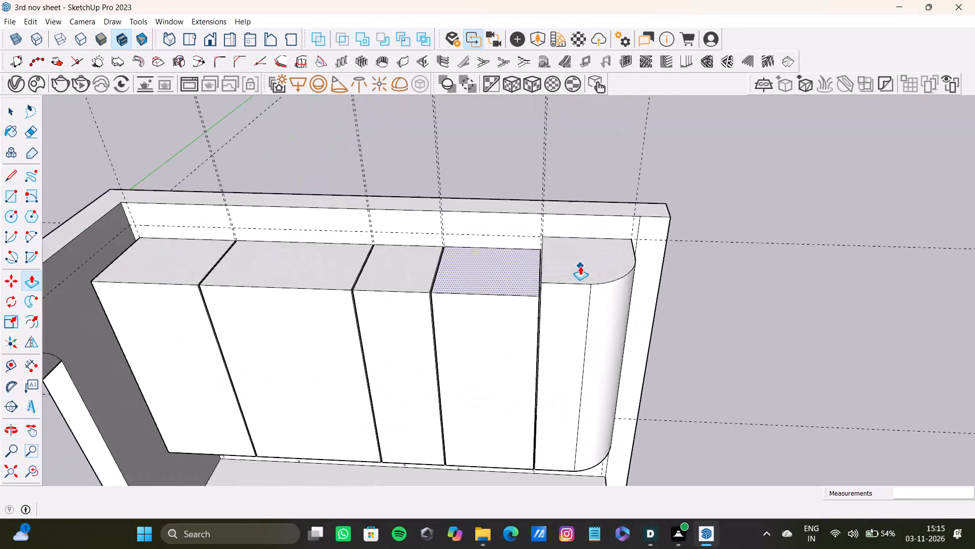
pyautogui.scroll(4, 580, 266)
pyautogui.press('space')
pyautogui.press('space')
pyautogui.click(562, 271)
pyautogui.press('p')
pyautogui.moveTo(561, 272); pyautogui.dragTo(513, 301)
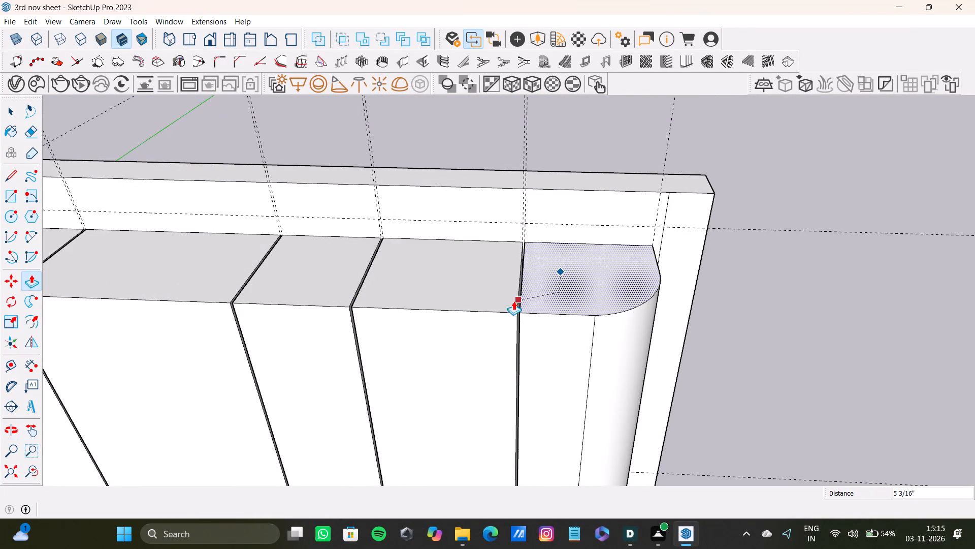
pyautogui.moveTo(513, 301); pyautogui.dragTo(494, 296)
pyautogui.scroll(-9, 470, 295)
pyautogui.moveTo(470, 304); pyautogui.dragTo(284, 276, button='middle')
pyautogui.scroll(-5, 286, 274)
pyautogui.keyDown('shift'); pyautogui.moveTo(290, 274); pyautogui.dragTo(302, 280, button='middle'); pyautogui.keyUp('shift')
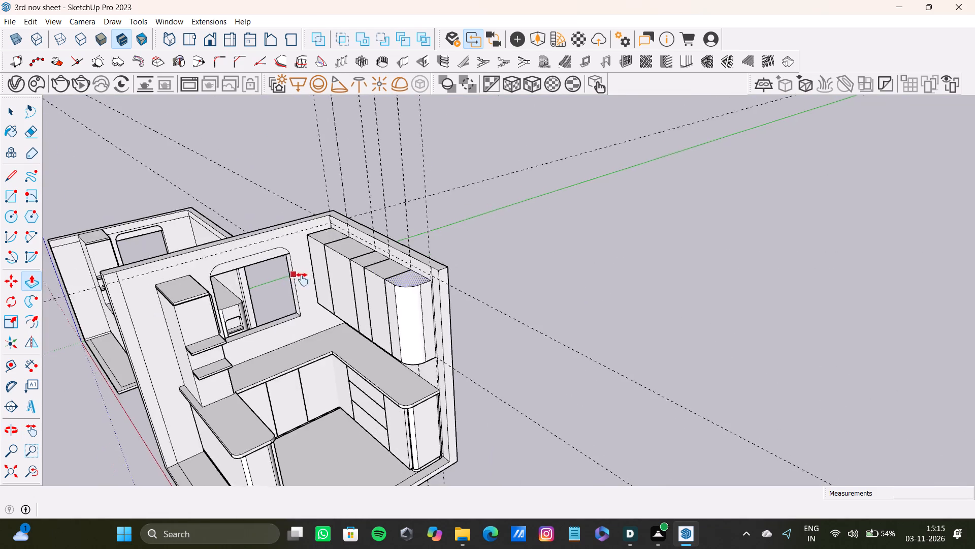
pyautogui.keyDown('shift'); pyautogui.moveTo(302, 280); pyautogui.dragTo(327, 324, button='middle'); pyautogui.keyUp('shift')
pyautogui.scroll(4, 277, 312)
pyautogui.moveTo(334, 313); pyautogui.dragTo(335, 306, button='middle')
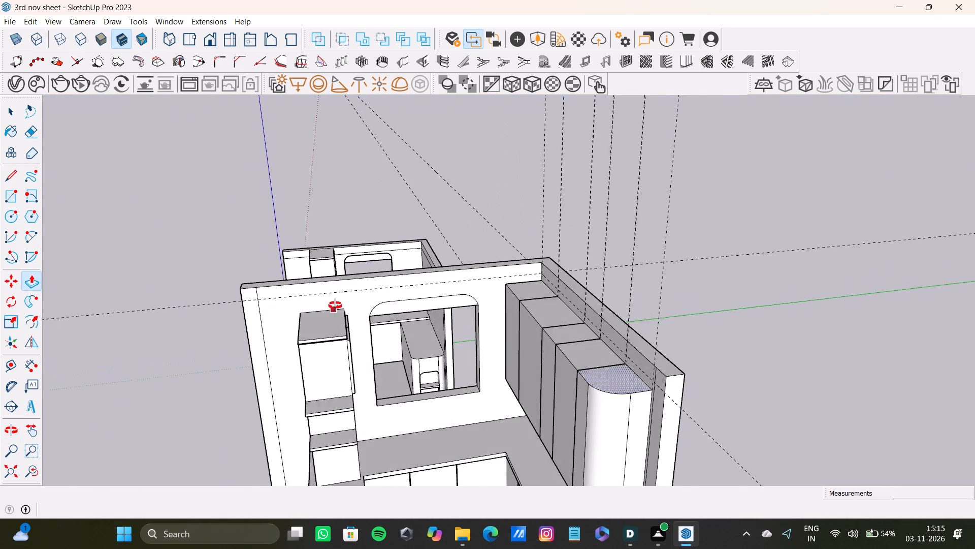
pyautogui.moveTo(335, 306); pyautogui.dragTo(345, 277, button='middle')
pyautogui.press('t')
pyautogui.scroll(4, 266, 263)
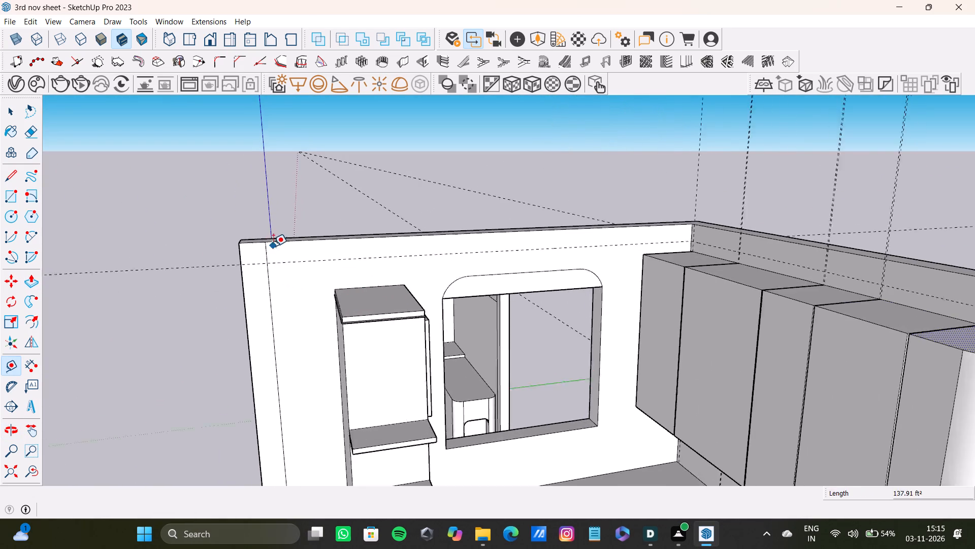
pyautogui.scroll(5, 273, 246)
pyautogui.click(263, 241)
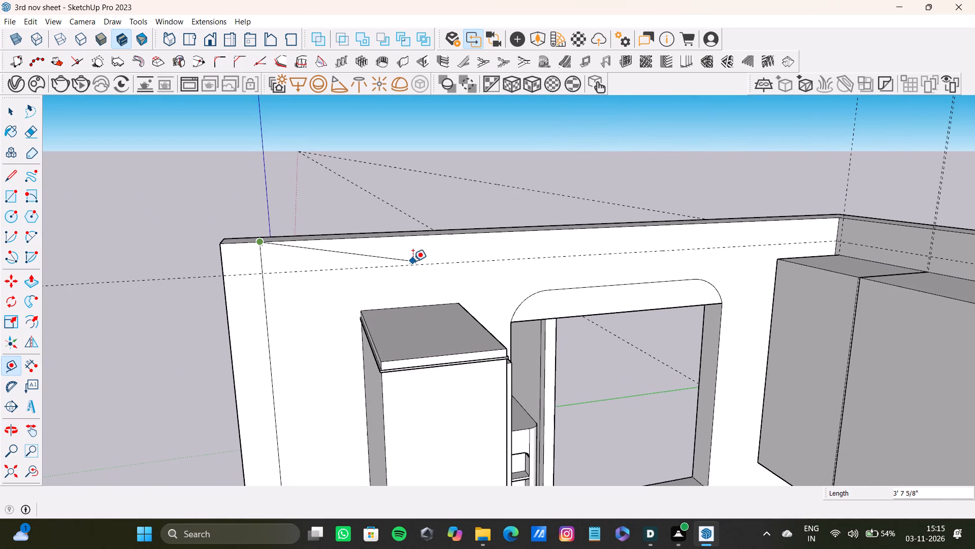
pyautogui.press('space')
# Draw a rectangle about 9" high along the top of the window wall, from its vertical edge line to the cabinet-wall corner.
pyautogui.press('r')
pyautogui.click(259, 242)
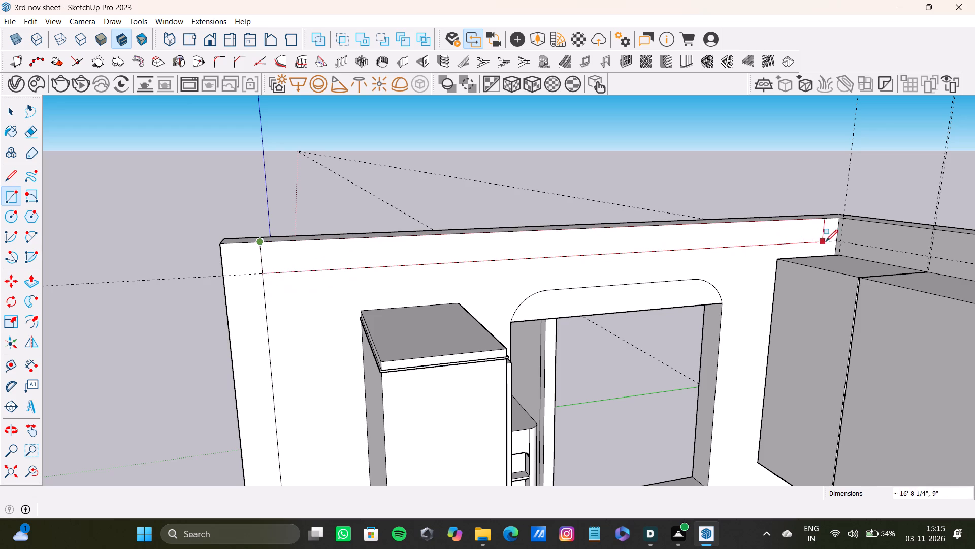
pyautogui.click(835, 241)
# Push/Pull the strip on the window wall out over the kitchen as a ceiling slab, 3' 5/8" and then about 12' 2 1/16" further.
pyautogui.press('space')
pyautogui.click(781, 240)
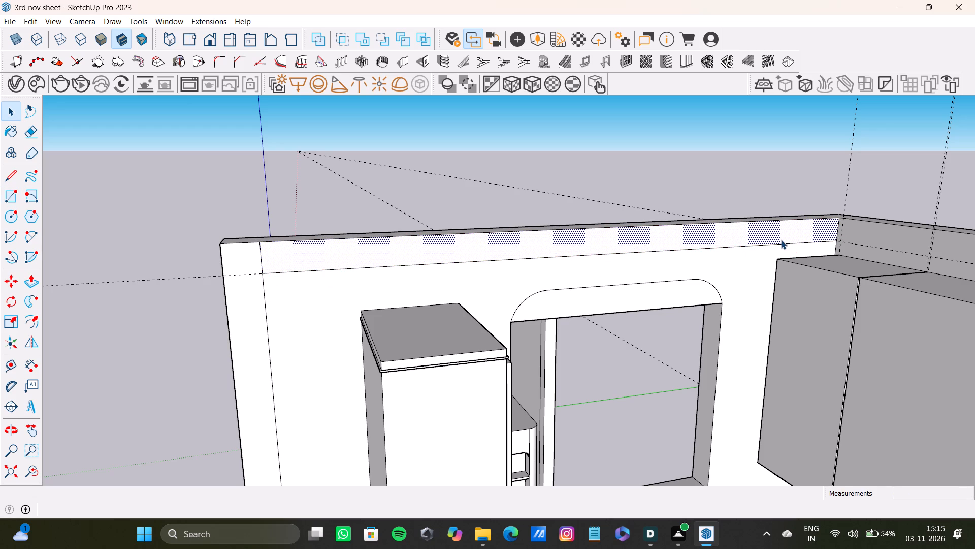
pyautogui.press('p')
pyautogui.moveTo(781, 239); pyautogui.dragTo(852, 295)
pyautogui.scroll(-19, 836, 312)
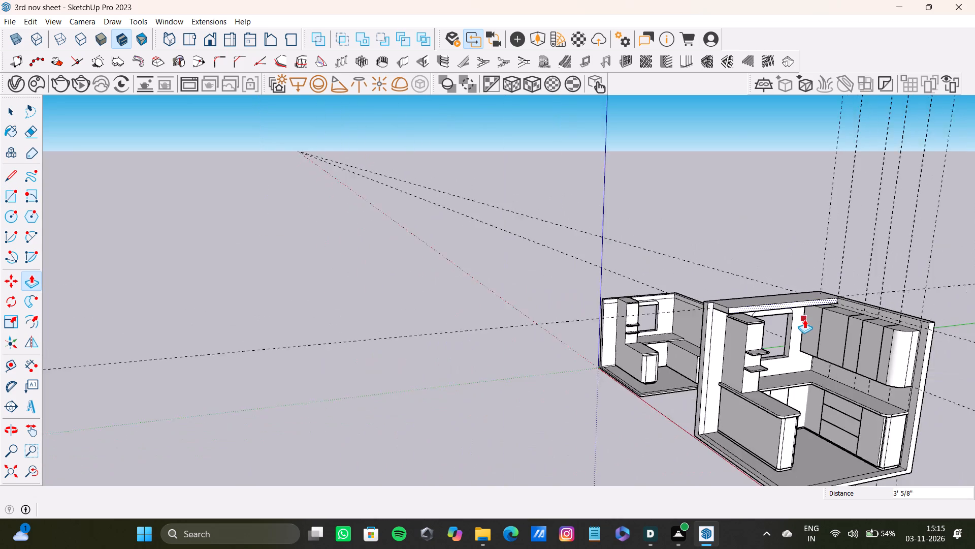
pyautogui.keyDown('shift'); pyautogui.moveTo(804, 319); pyautogui.dragTo(596, 313, button='middle'); pyautogui.keyUp('shift')
pyautogui.scroll(4, 608, 295)
pyautogui.moveTo(604, 259); pyautogui.dragTo(716, 308)
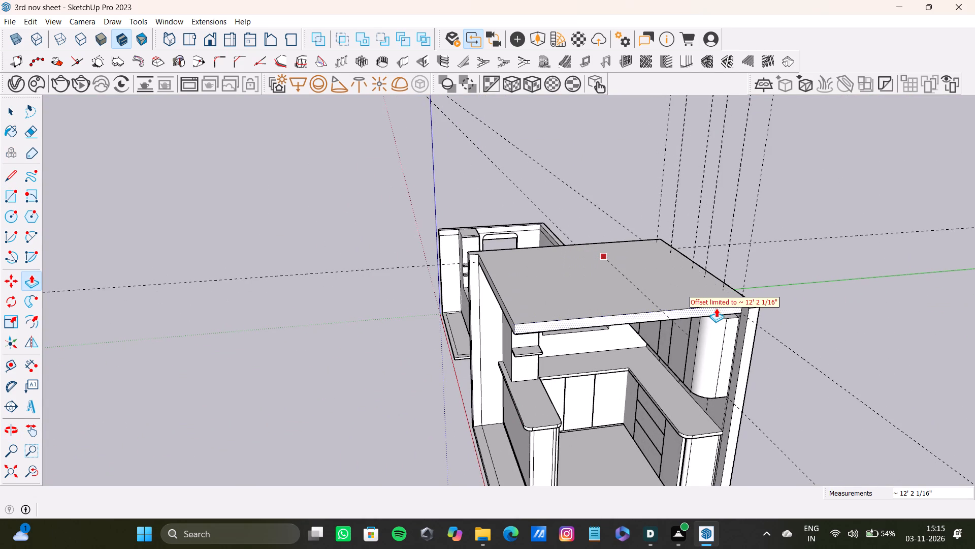
pyautogui.moveTo(716, 308); pyautogui.dragTo(718, 309)
# Push/Pull the ceiling slab's front face about 10 1/4" further, flush with the front end of the cabinet wall.
pyautogui.scroll(-3, 719, 311)
pyautogui.moveTo(720, 319); pyautogui.dragTo(690, 240, button='middle')
pyautogui.scroll(5, 622, 224)
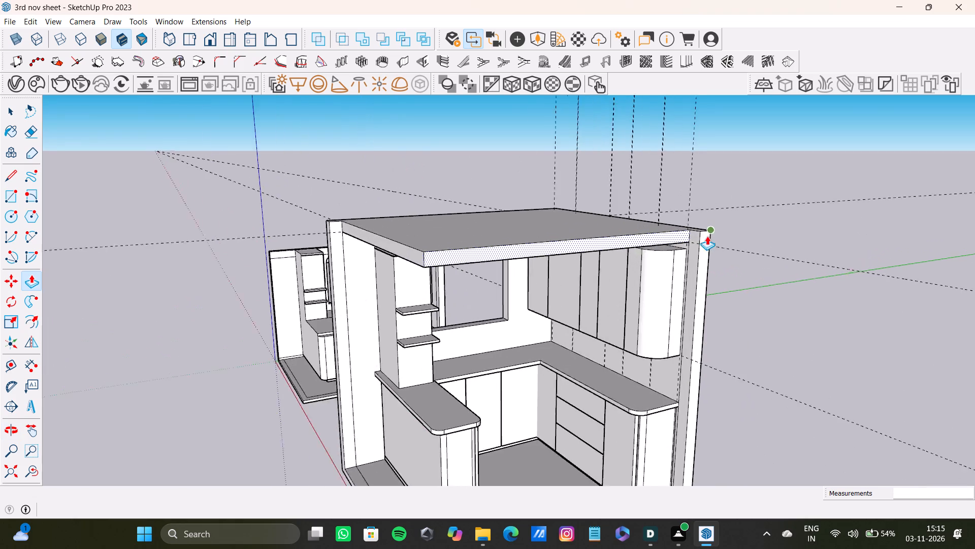
pyautogui.scroll(10, 707, 236)
pyautogui.moveTo(671, 231); pyautogui.dragTo(724, 237)
# Draw a line about 10 1/4" long across the window wall's uncovered end strip, level with the ceiling slab's underside.
pyautogui.scroll(-7, 716, 245)
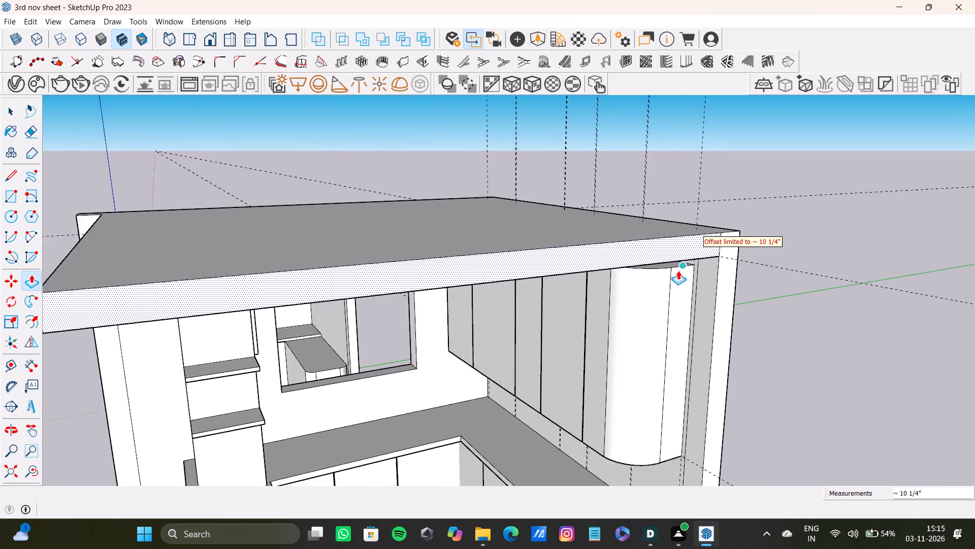
pyautogui.scroll(-3, 678, 270)
pyautogui.moveTo(643, 308); pyautogui.dragTo(589, 247, button='middle')
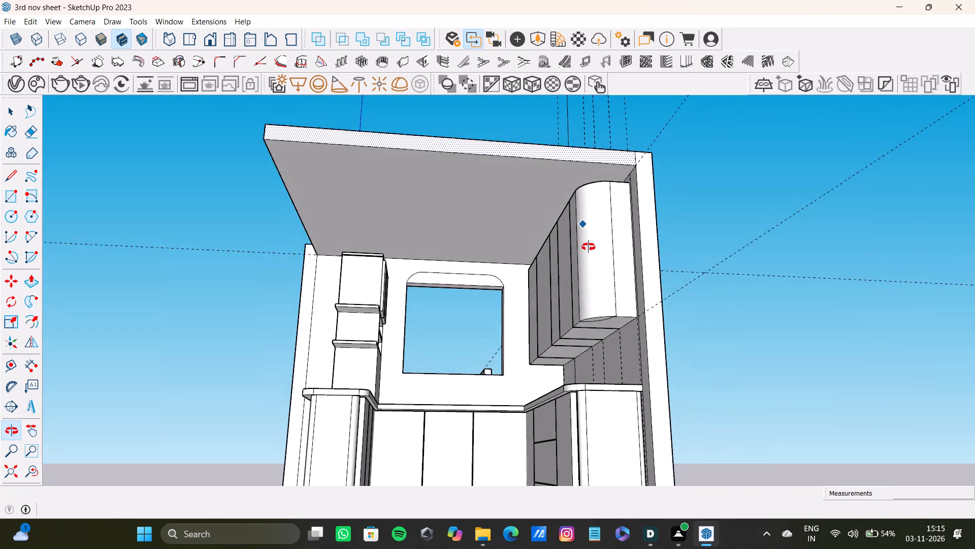
pyautogui.moveTo(589, 247); pyautogui.dragTo(712, 254, button='middle')
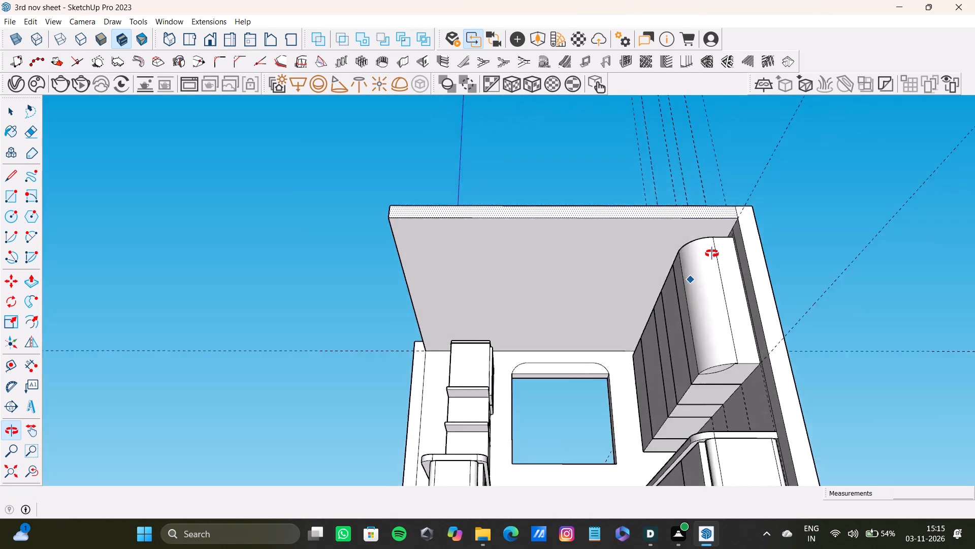
pyautogui.moveTo(712, 254); pyautogui.dragTo(773, 378, button='middle')
pyautogui.scroll(-6, 611, 358)
pyautogui.keyDown('shift'); pyautogui.moveTo(594, 358); pyautogui.dragTo(519, 294, button='middle'); pyautogui.keyUp('shift')
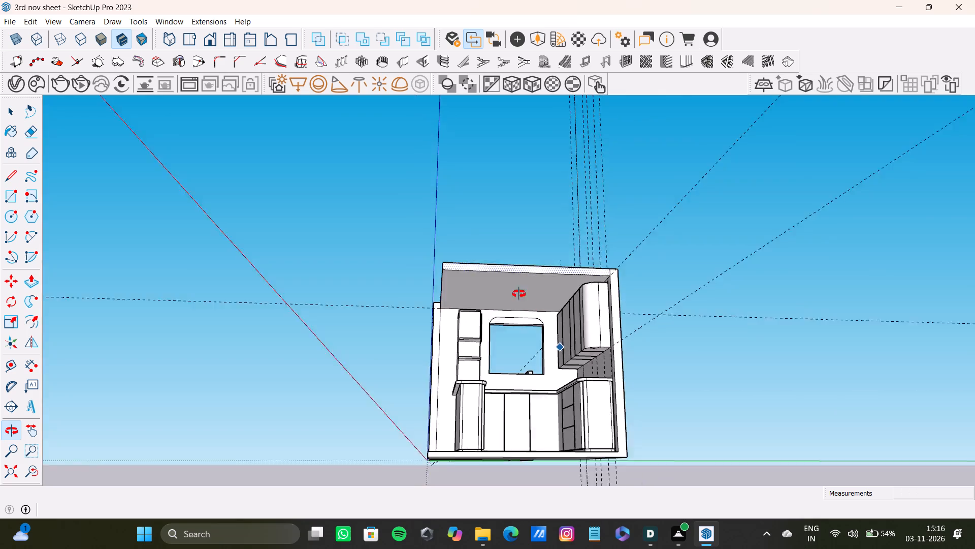
pyautogui.keyDown('shift'); pyautogui.moveTo(519, 294); pyautogui.dragTo(713, 373, button='middle'); pyautogui.keyUp('shift')
pyautogui.scroll(8, 436, 346)
pyautogui.press('l')
pyautogui.scroll(7, 565, 313)
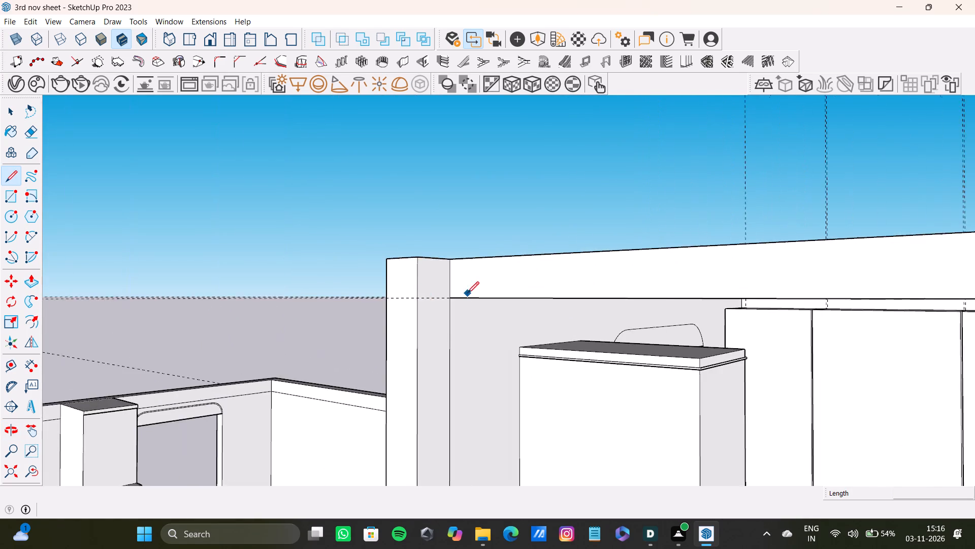
pyautogui.scroll(8, 467, 293)
pyautogui.moveTo(471, 296); pyautogui.dragTo(463, 296)
pyautogui.click(405, 296)
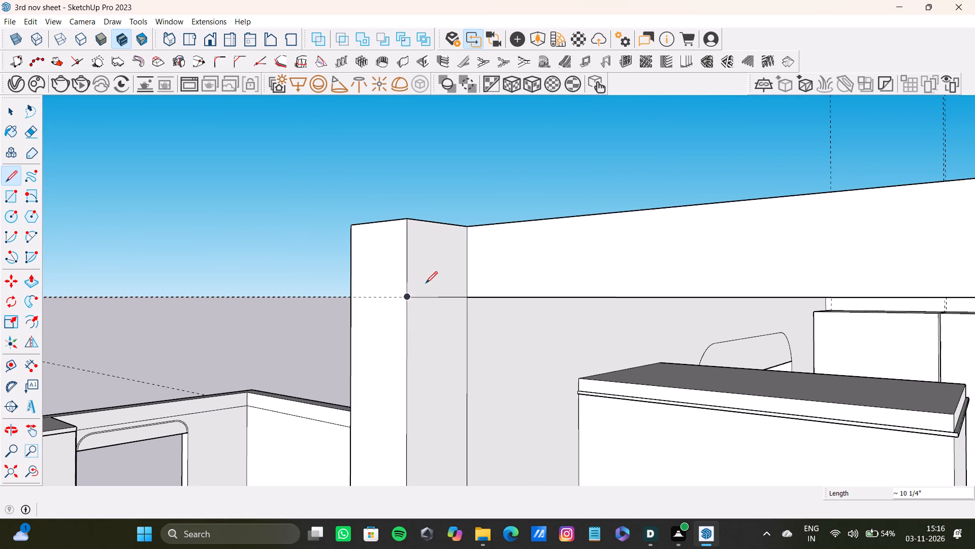
pyautogui.press('space')
# Push/Pull the small face at the top of the window wall's end strip out along the ceiling slab, flush with its front.
pyautogui.scroll(12, 408, 307)
pyautogui.scroll(-8, 427, 297)
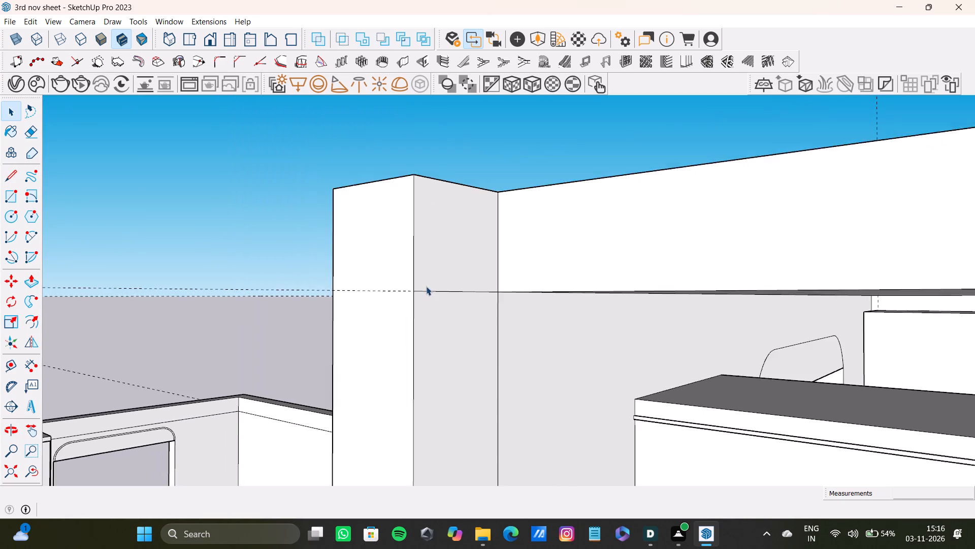
pyautogui.scroll(-9, 426, 286)
pyautogui.moveTo(441, 334); pyautogui.dragTo(429, 376, button='middle')
pyautogui.press('space')
pyautogui.click(443, 300)
pyautogui.press('p')
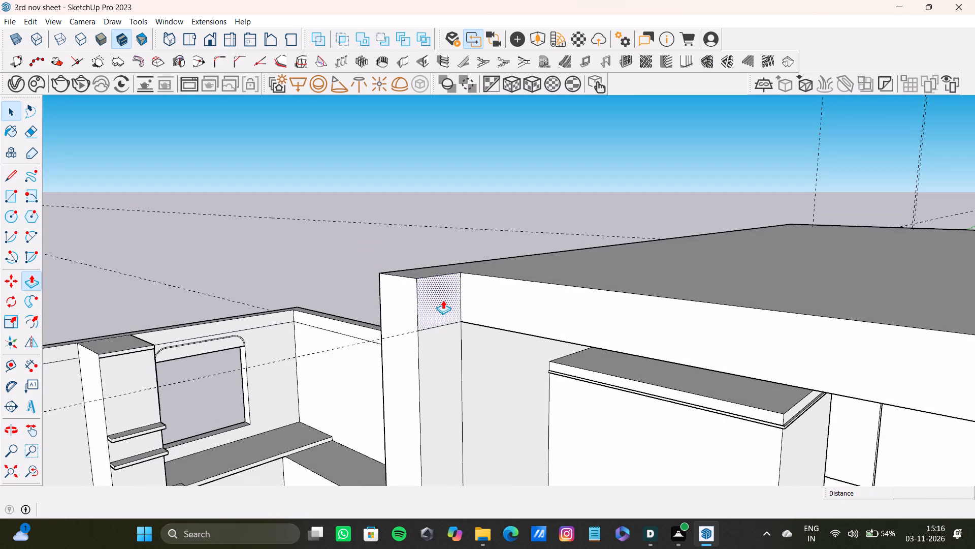
pyautogui.moveTo(443, 300); pyautogui.dragTo(685, 361)
pyautogui.scroll(-12, 685, 363)
pyautogui.keyDown('shift'); pyautogui.moveTo(684, 363); pyautogui.dragTo(344, 318, button='middle'); pyautogui.keyUp('shift')
pyautogui.moveTo(355, 313); pyautogui.dragTo(649, 383)
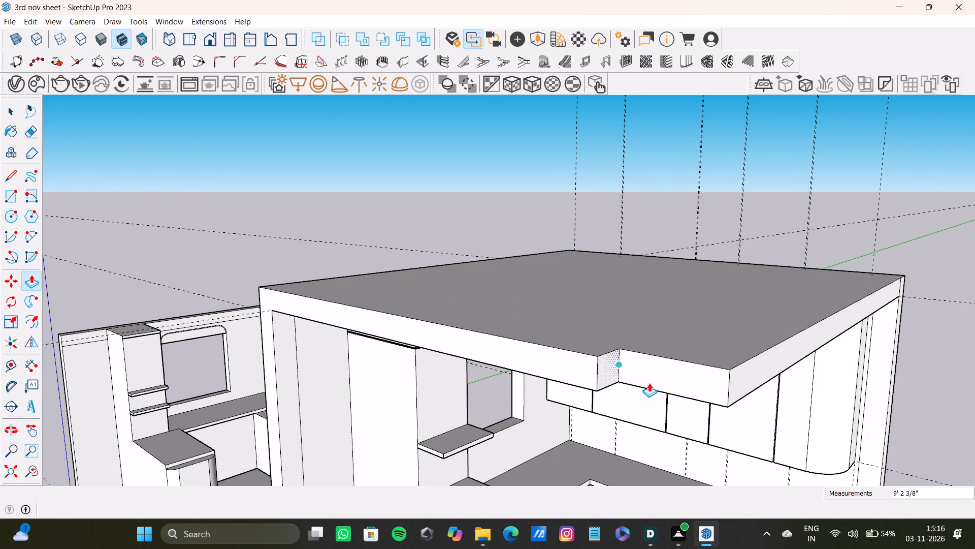
pyautogui.moveTo(649, 383); pyautogui.dragTo(732, 387)
# Delete the vertical seam edge on the ceiling slab's front face where the added strip meets it.
pyautogui.scroll(-3, 730, 385)
pyautogui.moveTo(719, 383); pyautogui.dragTo(550, 360, button='middle')
pyautogui.scroll(3, 412, 356)
pyautogui.press('space')
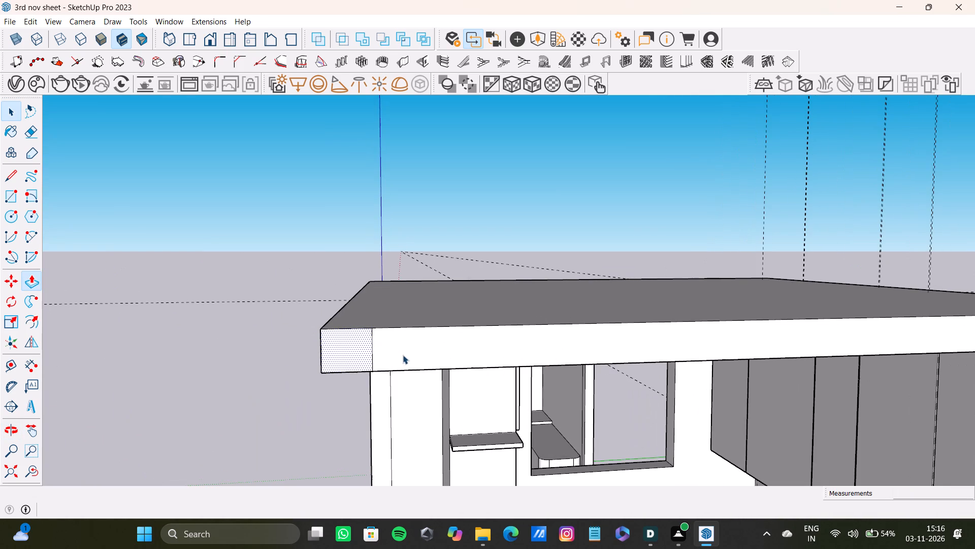
pyautogui.click(374, 355)
pyautogui.press('Delete')
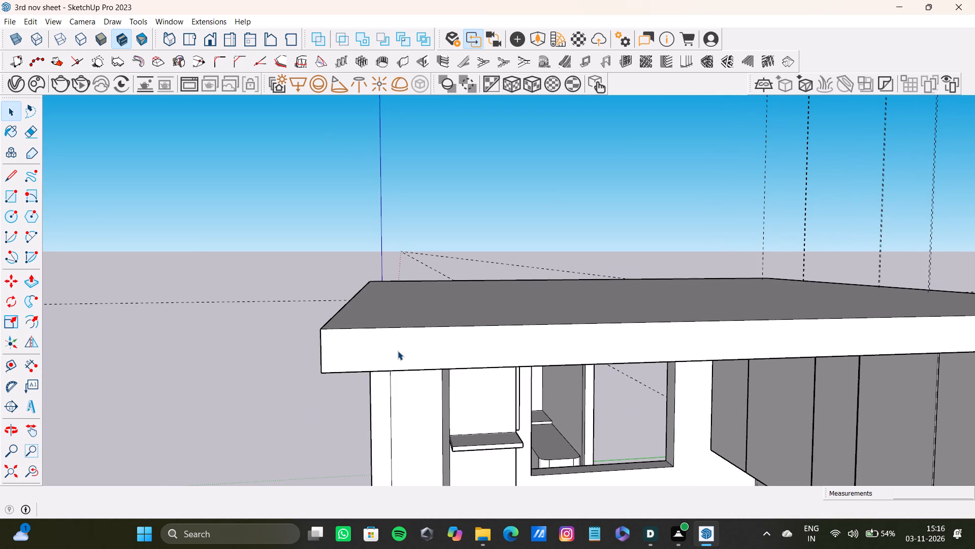
# Delete the seam edge running along the ceiling slab's underside beside the added strip.
pyautogui.scroll(-11, 298, 377)
pyautogui.moveTo(299, 439); pyautogui.dragTo(367, 439, button='middle')
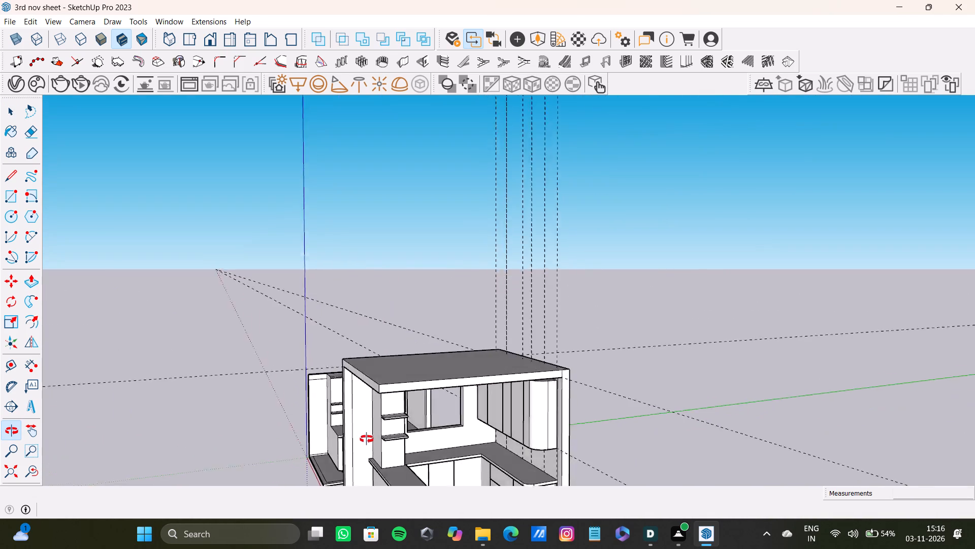
pyautogui.moveTo(367, 439); pyautogui.dragTo(369, 223, button='middle')
pyautogui.scroll(5, 378, 222)
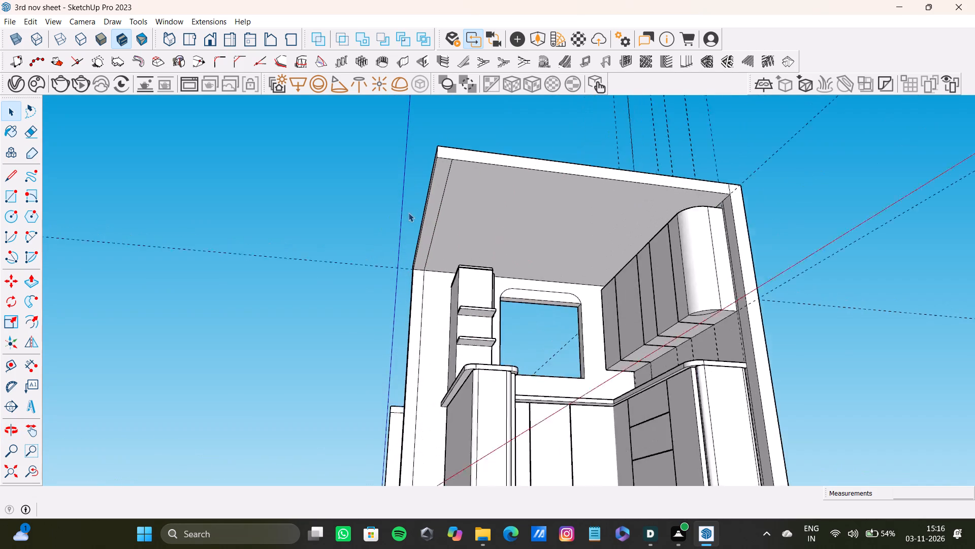
pyautogui.scroll(5, 408, 212)
pyautogui.click(434, 251)
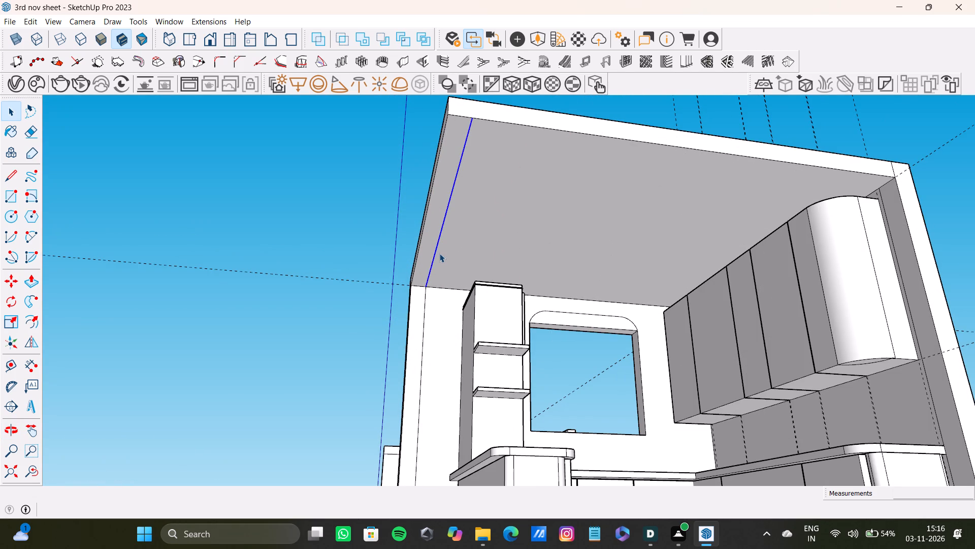
pyautogui.press('Delete')
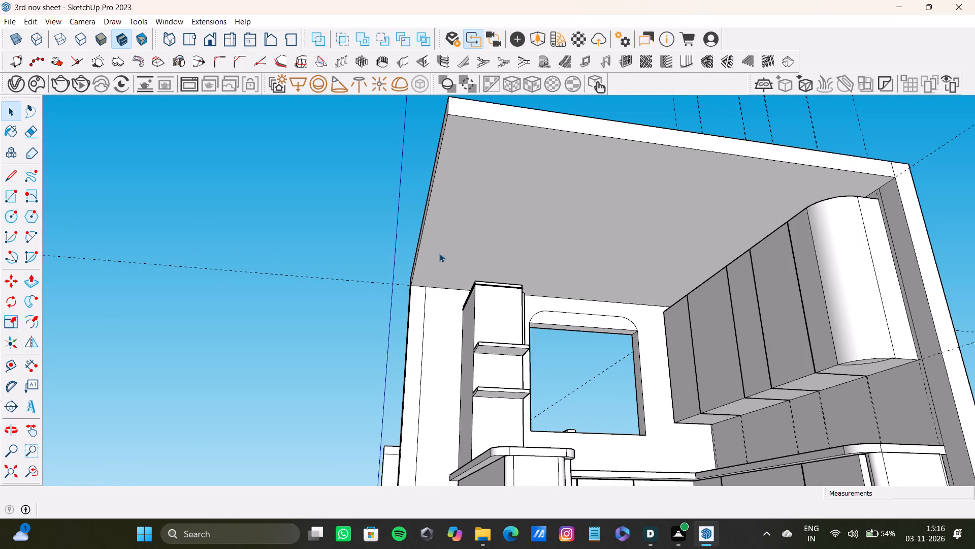
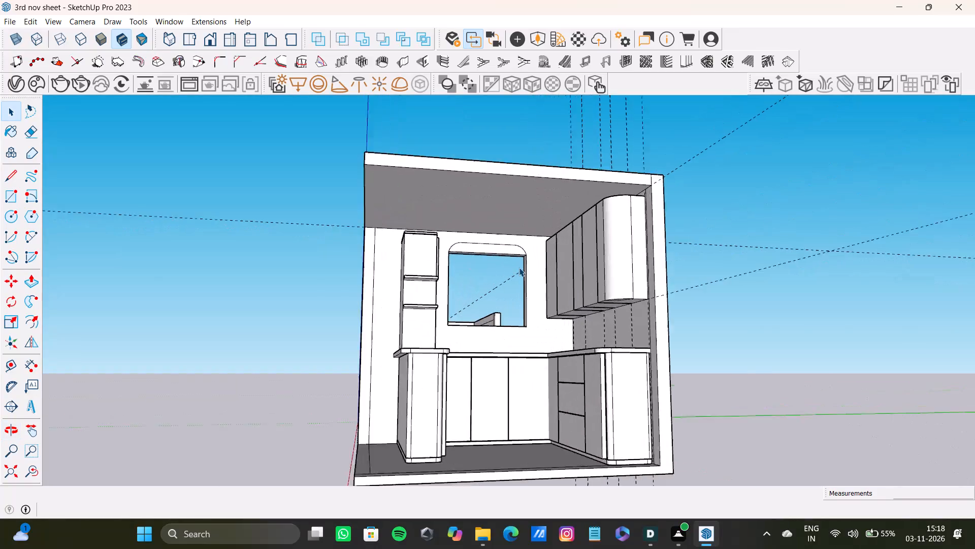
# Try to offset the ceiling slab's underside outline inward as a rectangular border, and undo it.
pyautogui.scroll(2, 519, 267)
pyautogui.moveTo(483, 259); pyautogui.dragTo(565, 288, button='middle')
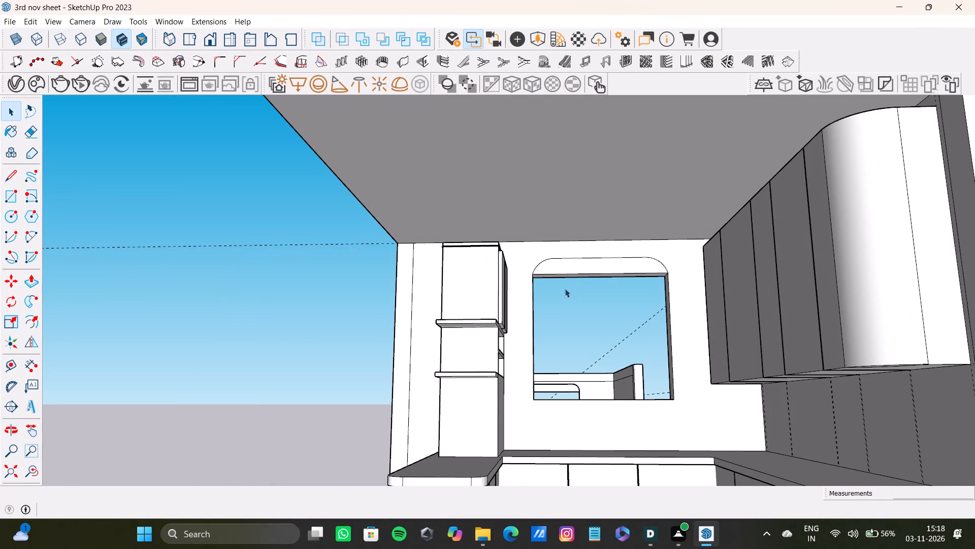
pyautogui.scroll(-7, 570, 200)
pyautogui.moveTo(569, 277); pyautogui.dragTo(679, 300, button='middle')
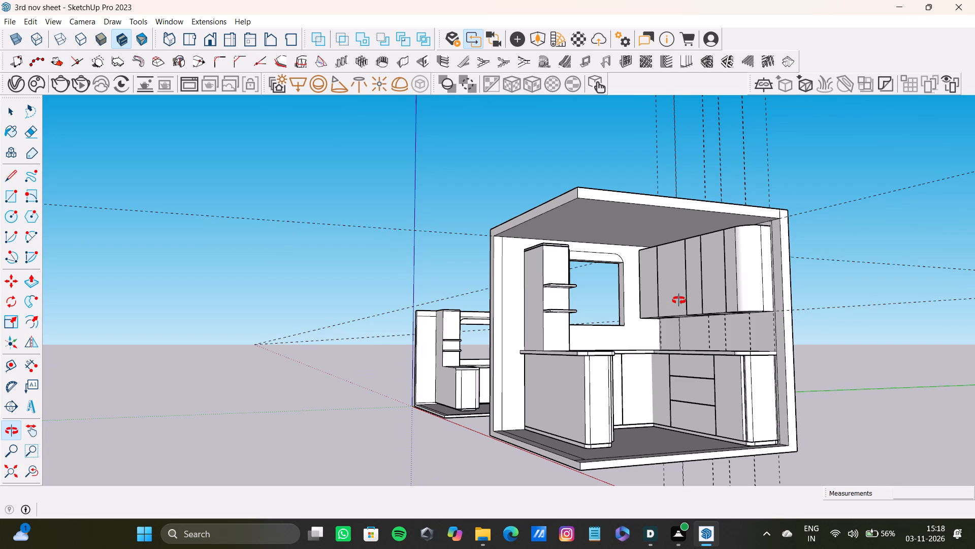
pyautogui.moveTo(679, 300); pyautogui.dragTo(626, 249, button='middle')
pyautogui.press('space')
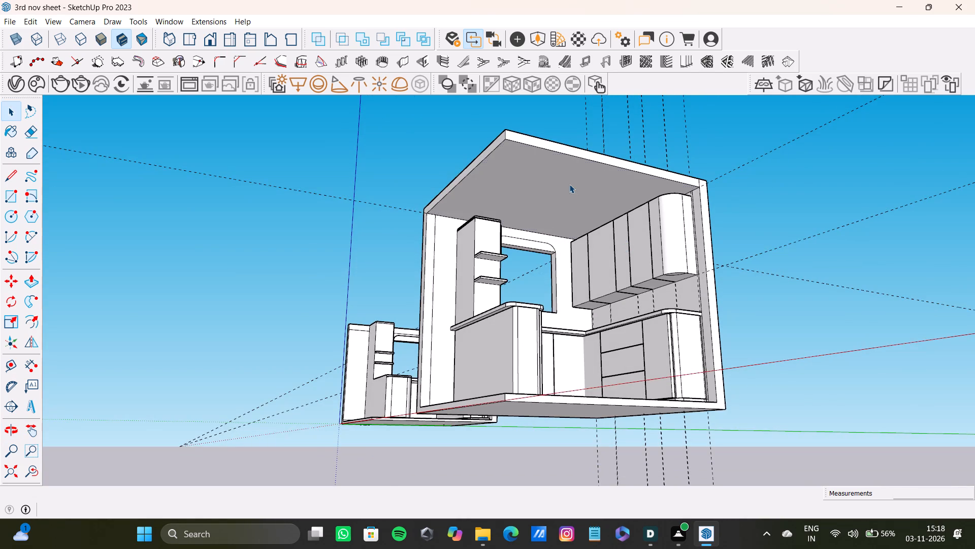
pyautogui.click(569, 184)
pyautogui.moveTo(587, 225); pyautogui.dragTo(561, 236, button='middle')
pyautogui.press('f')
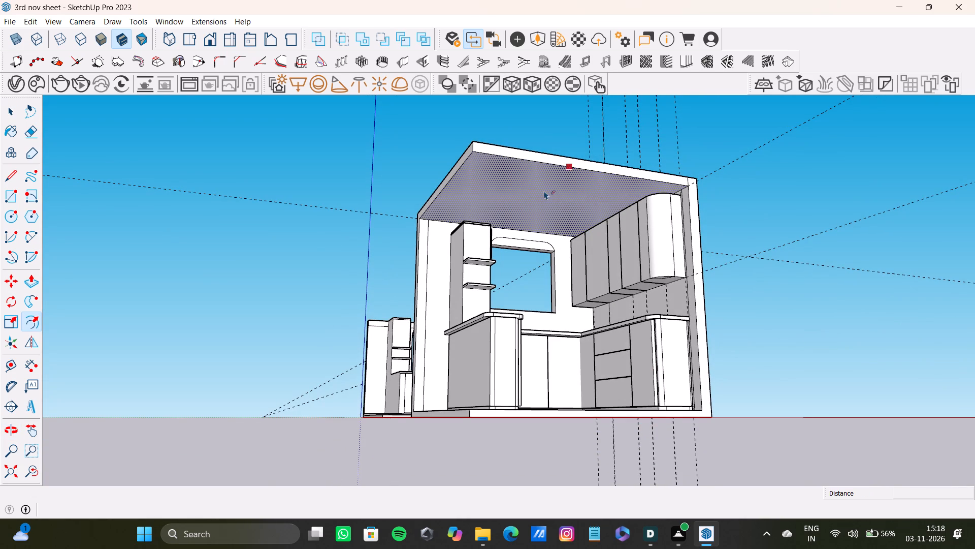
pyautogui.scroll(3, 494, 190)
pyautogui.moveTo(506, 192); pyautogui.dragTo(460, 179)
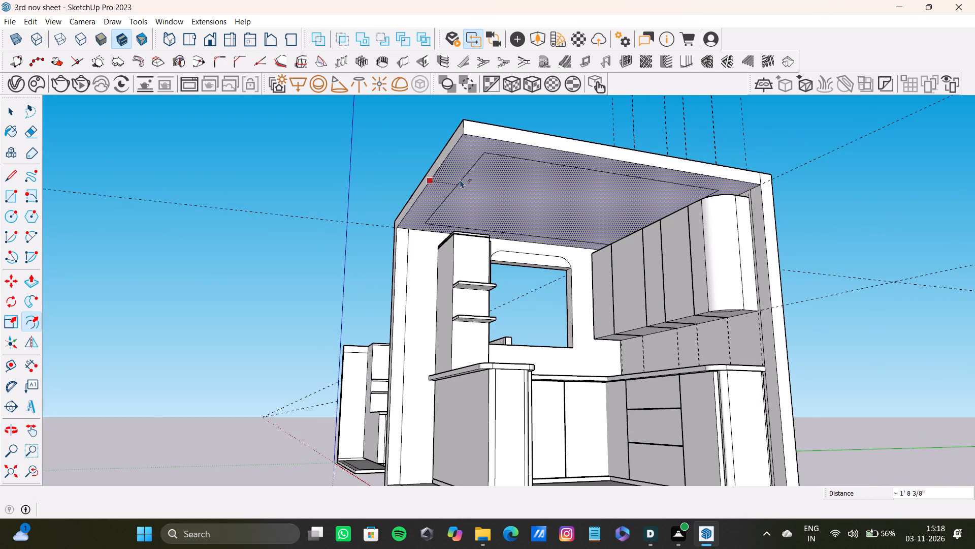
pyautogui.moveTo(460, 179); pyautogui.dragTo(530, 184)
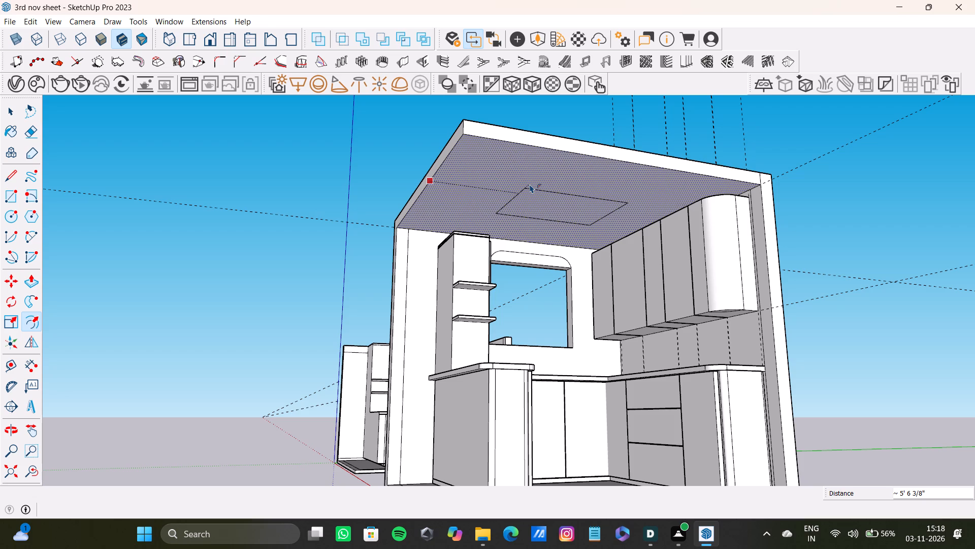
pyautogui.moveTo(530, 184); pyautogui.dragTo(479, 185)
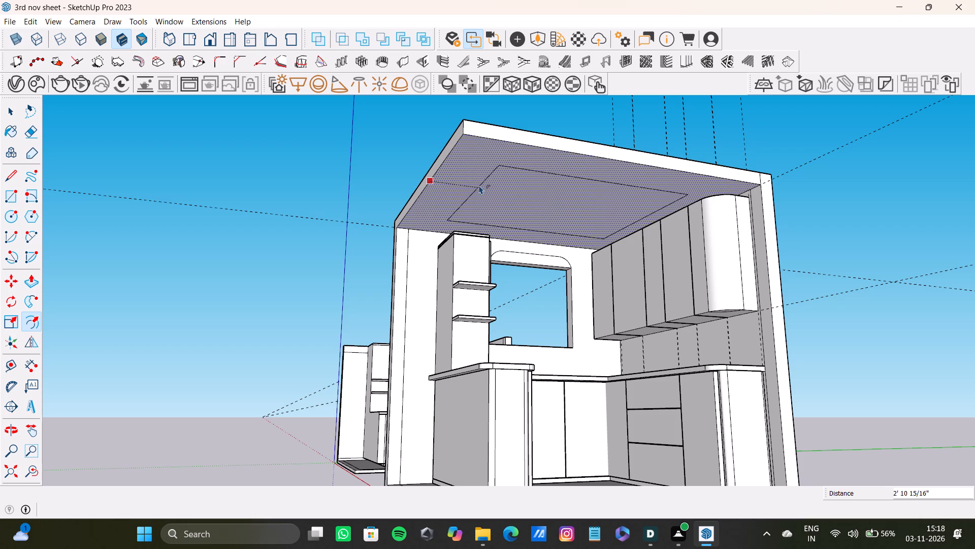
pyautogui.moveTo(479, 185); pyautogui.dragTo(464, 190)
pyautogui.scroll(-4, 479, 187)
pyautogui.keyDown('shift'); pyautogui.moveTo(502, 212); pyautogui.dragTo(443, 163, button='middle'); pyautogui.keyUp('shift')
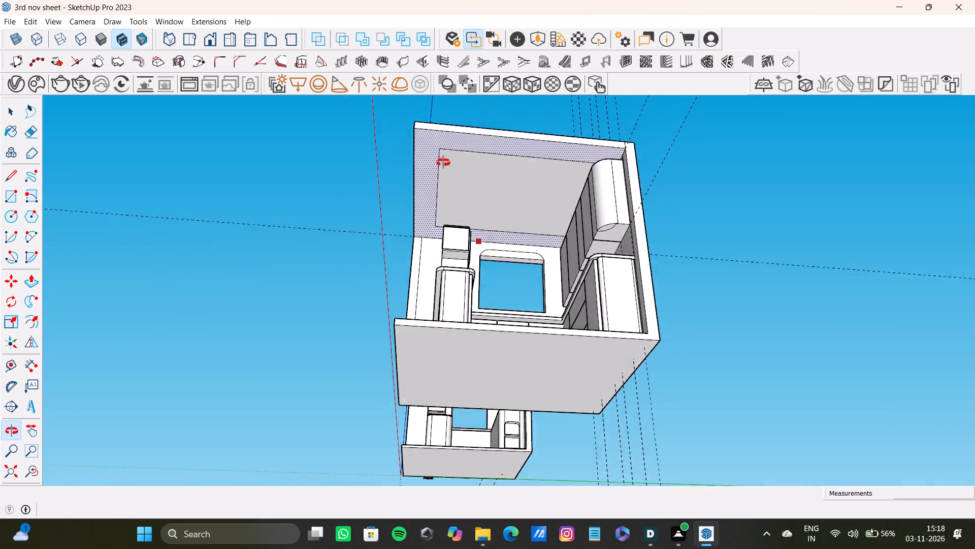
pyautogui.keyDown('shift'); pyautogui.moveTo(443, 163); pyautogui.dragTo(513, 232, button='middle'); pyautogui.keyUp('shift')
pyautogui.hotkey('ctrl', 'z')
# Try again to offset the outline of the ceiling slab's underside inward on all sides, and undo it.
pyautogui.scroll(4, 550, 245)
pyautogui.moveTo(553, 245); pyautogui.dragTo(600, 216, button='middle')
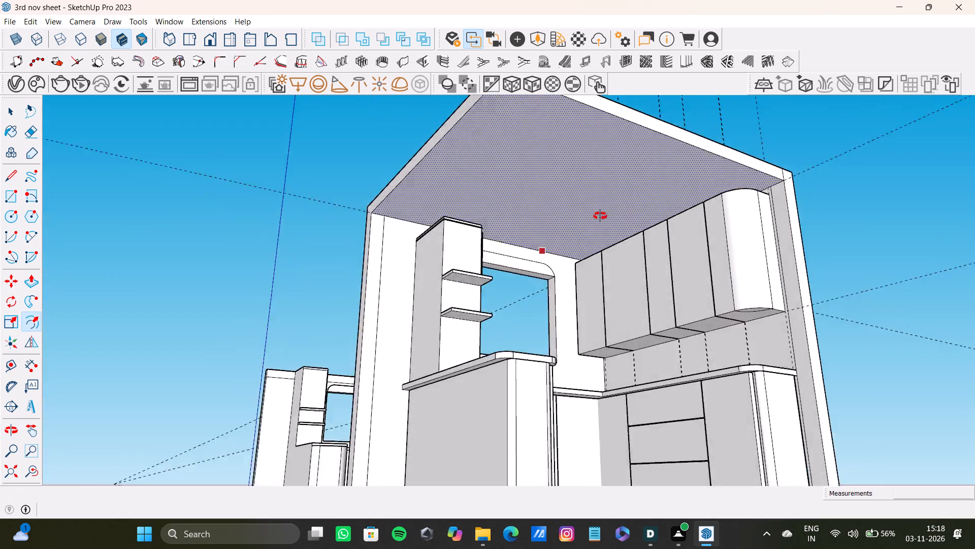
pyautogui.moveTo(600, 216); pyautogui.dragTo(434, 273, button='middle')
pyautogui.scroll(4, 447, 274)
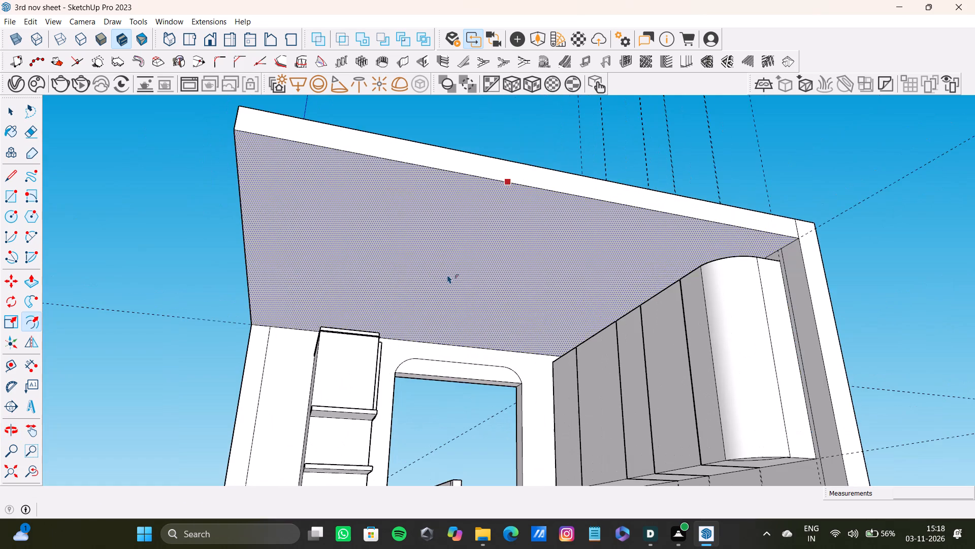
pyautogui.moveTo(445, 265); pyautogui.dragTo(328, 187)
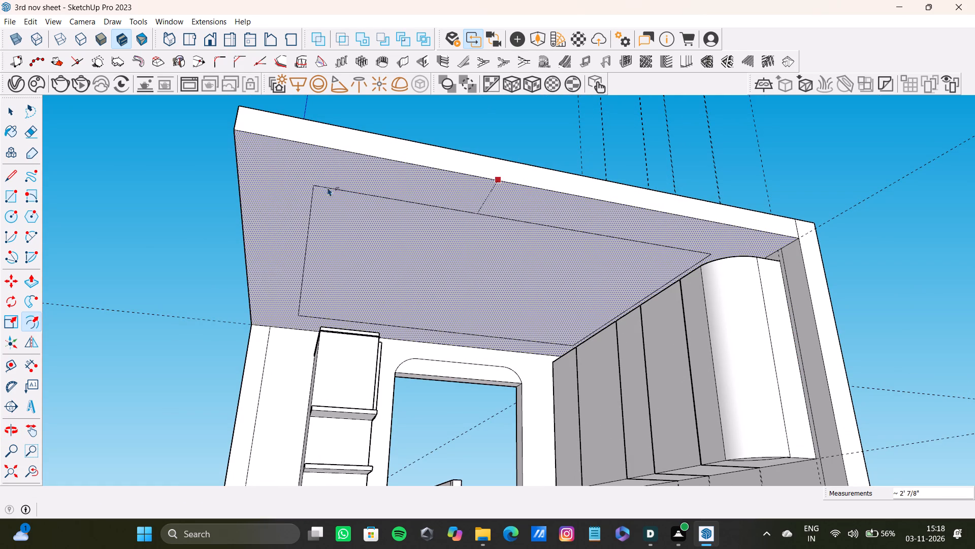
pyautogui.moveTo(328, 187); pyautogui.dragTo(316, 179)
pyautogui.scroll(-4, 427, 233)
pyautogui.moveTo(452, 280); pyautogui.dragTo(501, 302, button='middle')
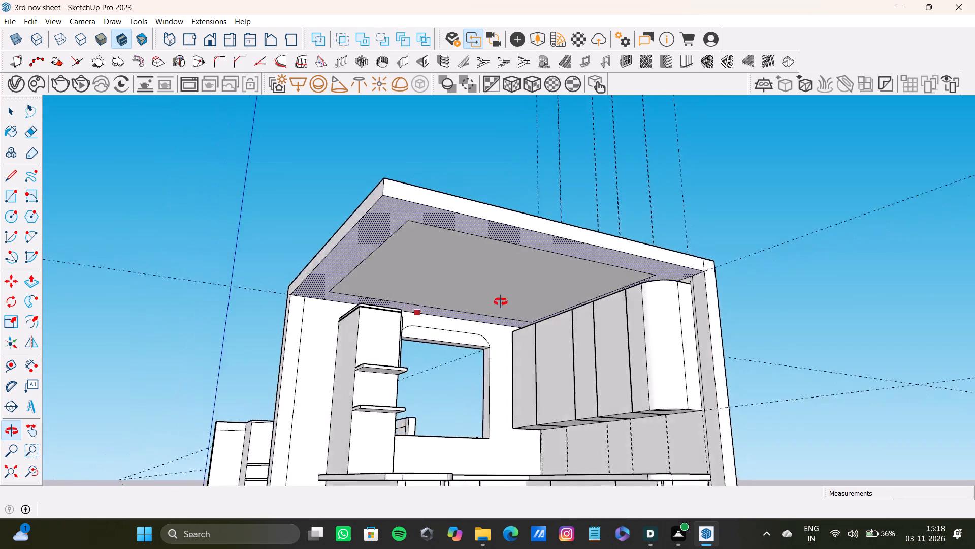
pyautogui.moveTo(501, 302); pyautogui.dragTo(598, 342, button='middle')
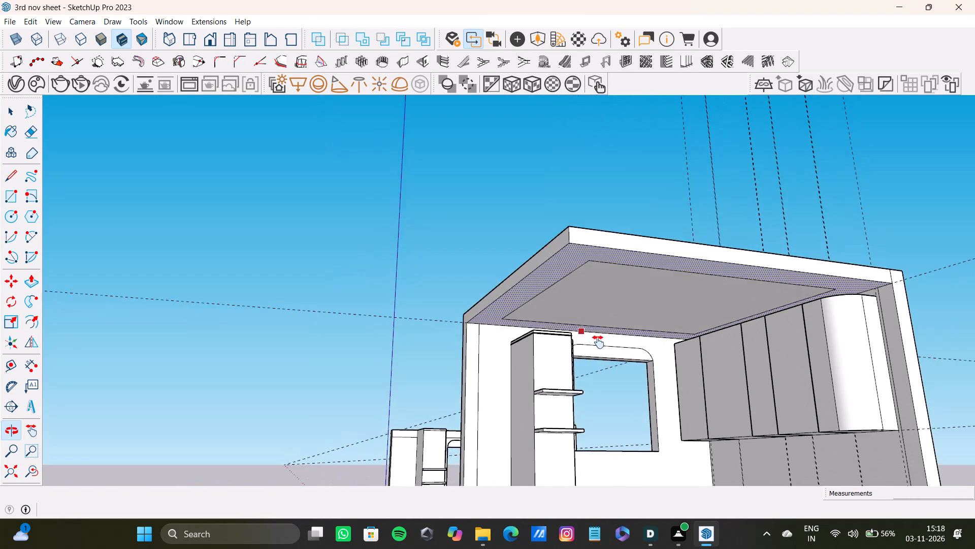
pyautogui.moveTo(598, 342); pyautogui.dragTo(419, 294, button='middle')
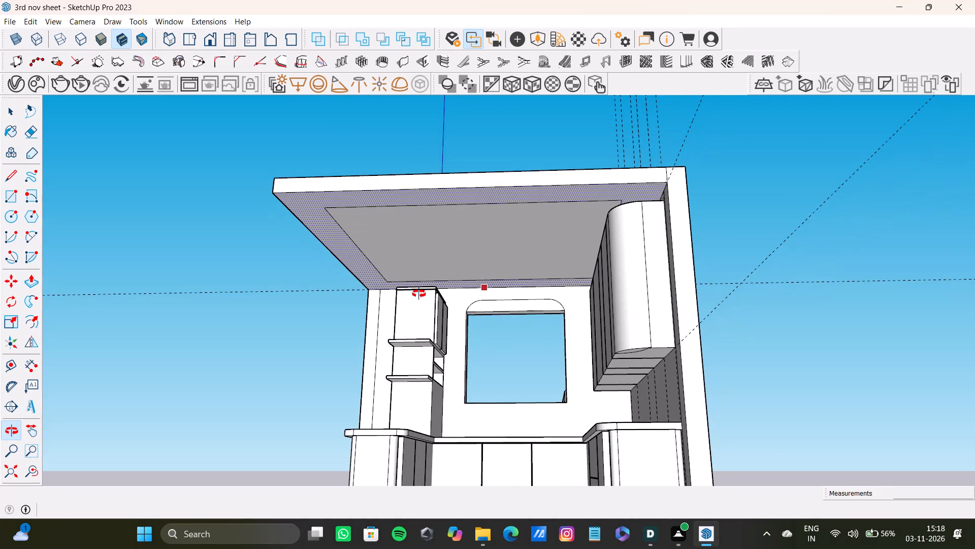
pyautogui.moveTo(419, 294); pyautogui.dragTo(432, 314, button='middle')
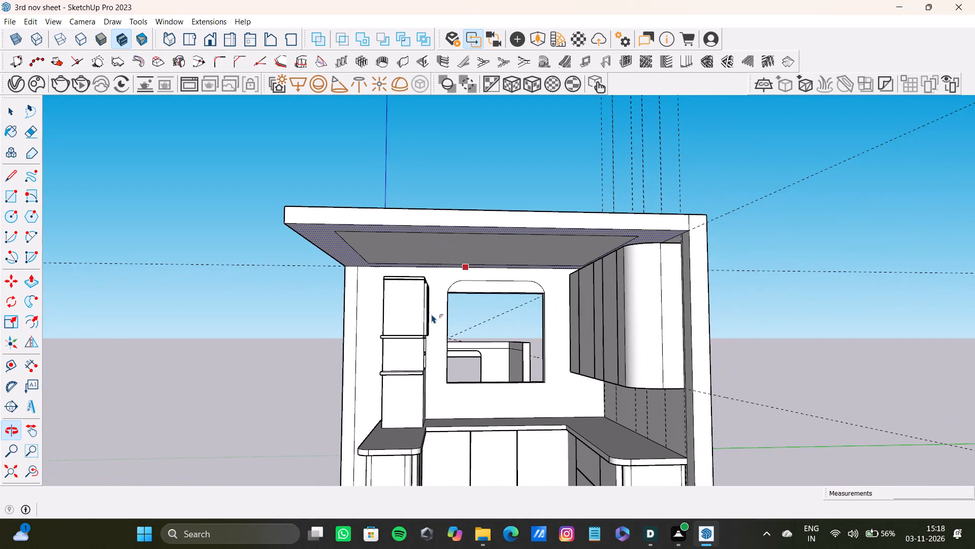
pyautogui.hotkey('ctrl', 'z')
# Undo the deletion of the seam edge along the ceiling slab's underside beside the end strip.
pyautogui.hotkey('ctrl', 'z')
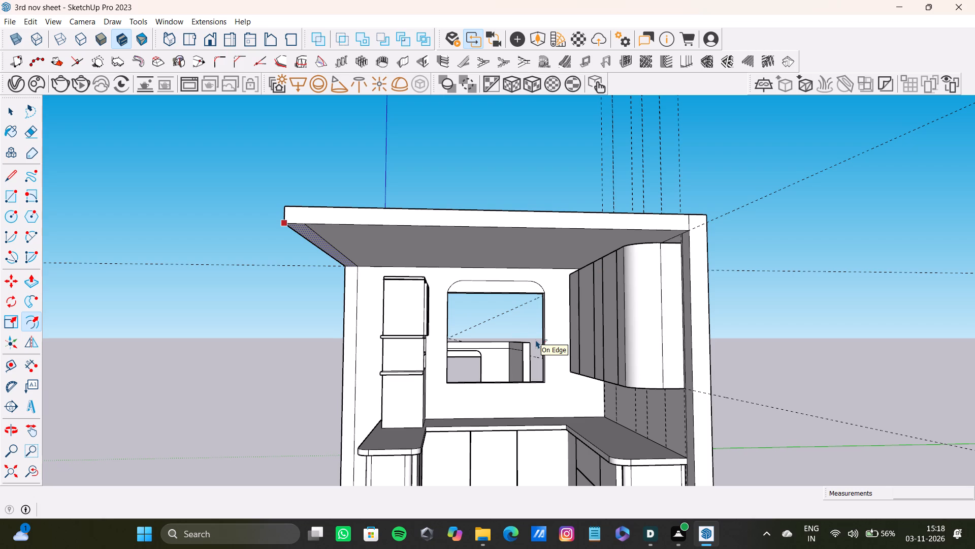
# Push/Pull the ceiling slab's top face upward to make the slab much thicker.
pyautogui.scroll(-10, 627, 161)
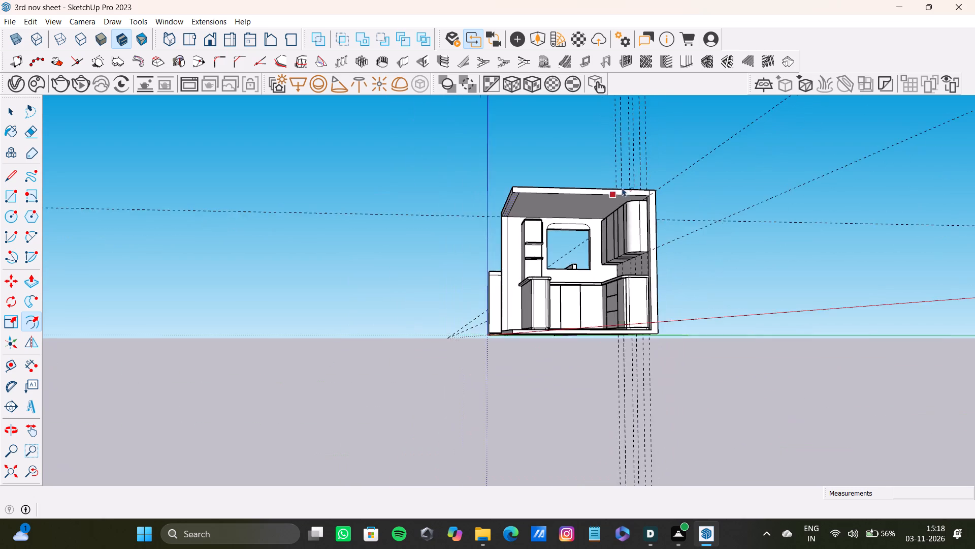
pyautogui.moveTo(619, 189); pyautogui.dragTo(598, 248, button='middle')
pyautogui.scroll(12, 633, 261)
pyautogui.moveTo(634, 233); pyautogui.dragTo(619, 284, button='middle')
pyautogui.press('space')
pyautogui.click(602, 241)
pyautogui.press('p')
pyautogui.moveTo(602, 241); pyautogui.dragTo(558, 135)
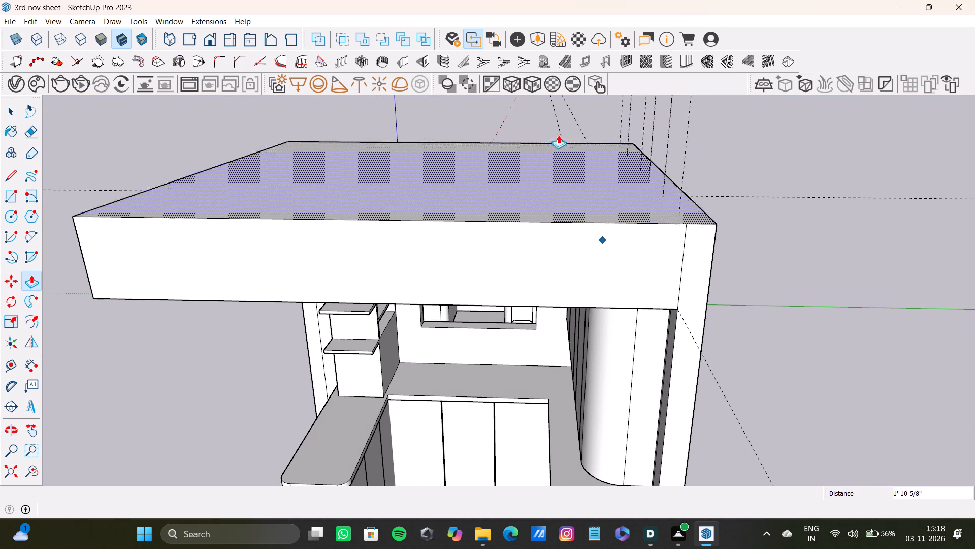
pyautogui.moveTo(558, 135); pyautogui.dragTo(549, 112)
# Push/Pull the main underside face of the ceiling slab 5' 3 13/16" up through the top, keeping the end strip.
pyautogui.scroll(-3, 594, 300)
pyautogui.moveTo(597, 318); pyautogui.dragTo(627, 131, button='middle')
pyautogui.press('space')
pyautogui.press('space')
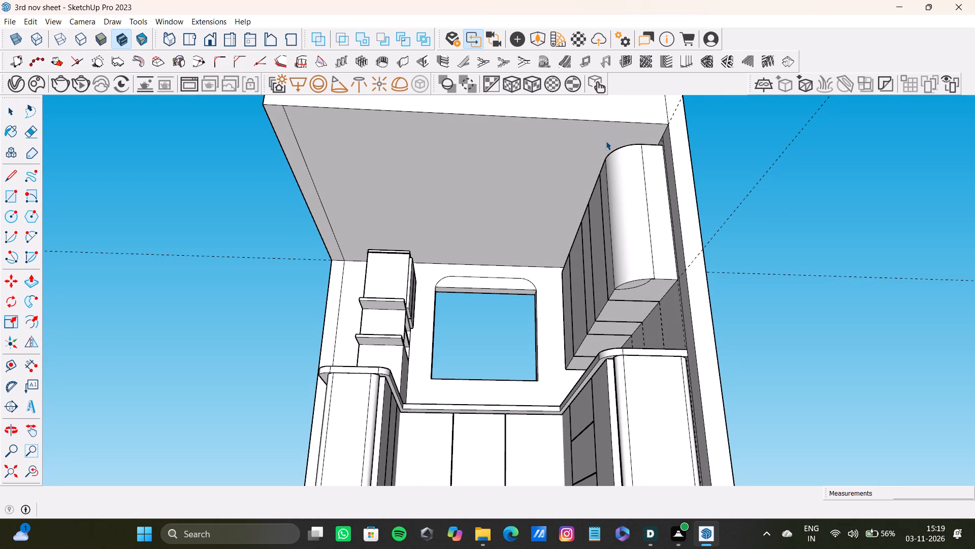
pyautogui.click(604, 140)
pyautogui.press('p')
pyautogui.moveTo(604, 137); pyautogui.dragTo(604, 85)
pyautogui.scroll(-3, 590, 182)
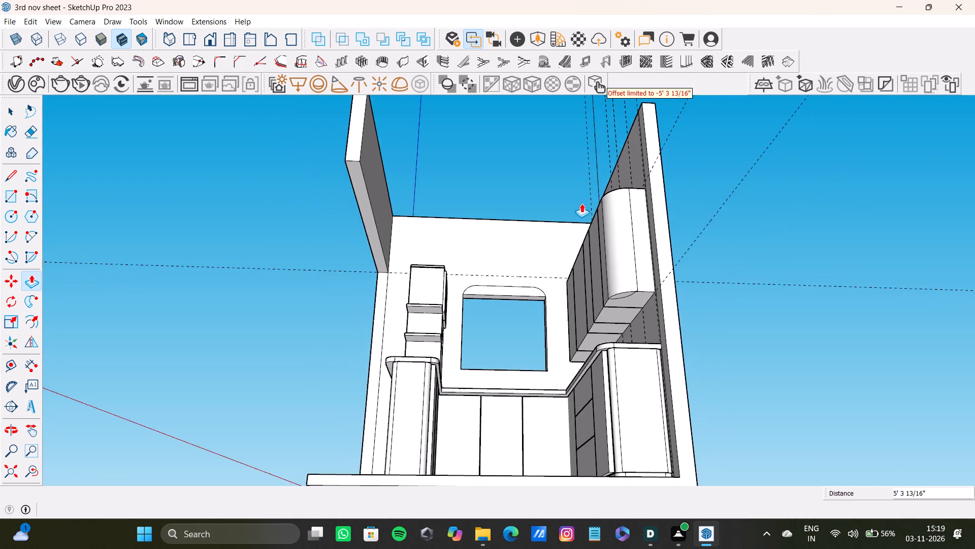
# Push/Pull the U-shaped top face of the kitchen walls about 3' 3/4" upward.
pyautogui.moveTo(581, 203); pyautogui.dragTo(605, 351, button='middle')
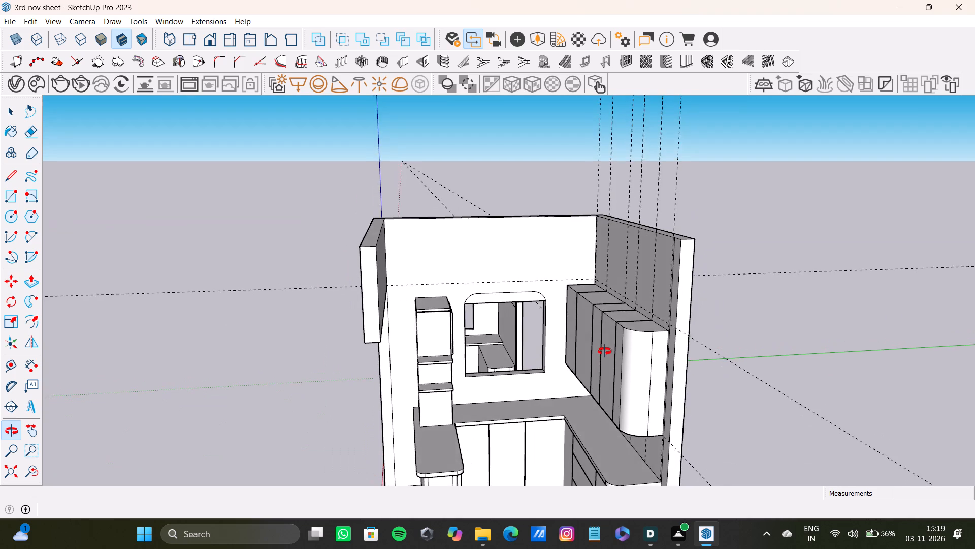
pyautogui.moveTo(605, 351); pyautogui.dragTo(563, 358, button='middle')
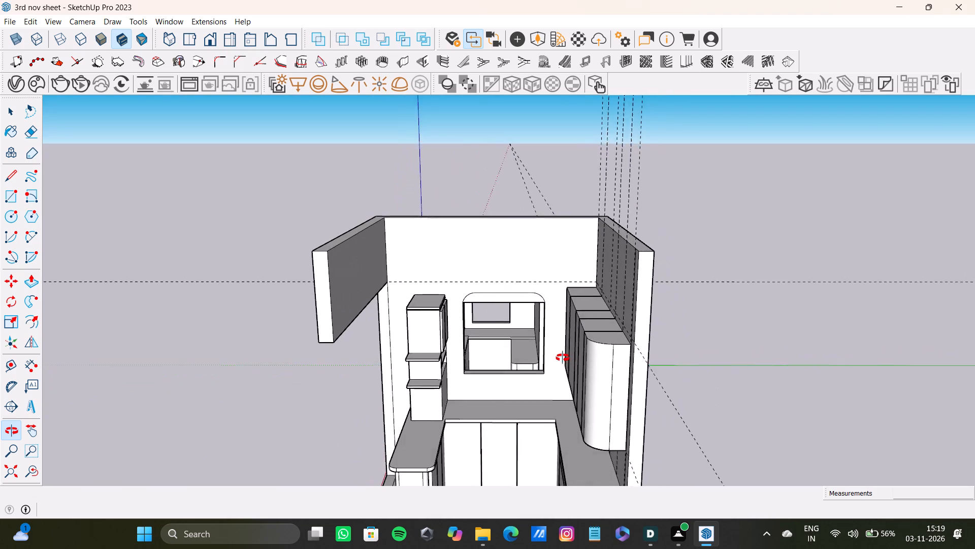
pyautogui.moveTo(563, 358); pyautogui.dragTo(540, 408, button='middle')
pyautogui.scroll(3, 340, 247)
pyautogui.moveTo(337, 279); pyautogui.dragTo(337, 266)
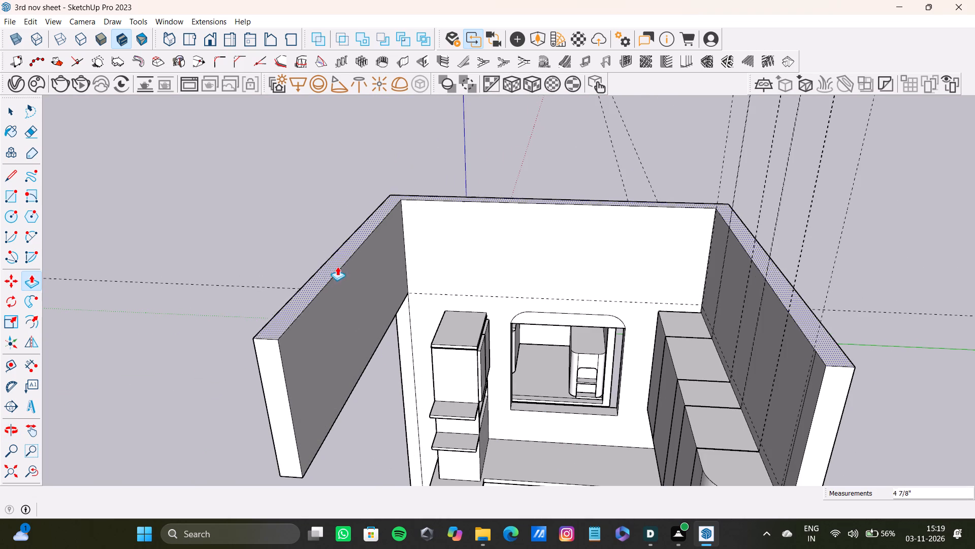
pyautogui.moveTo(337, 266); pyautogui.dragTo(319, 209)
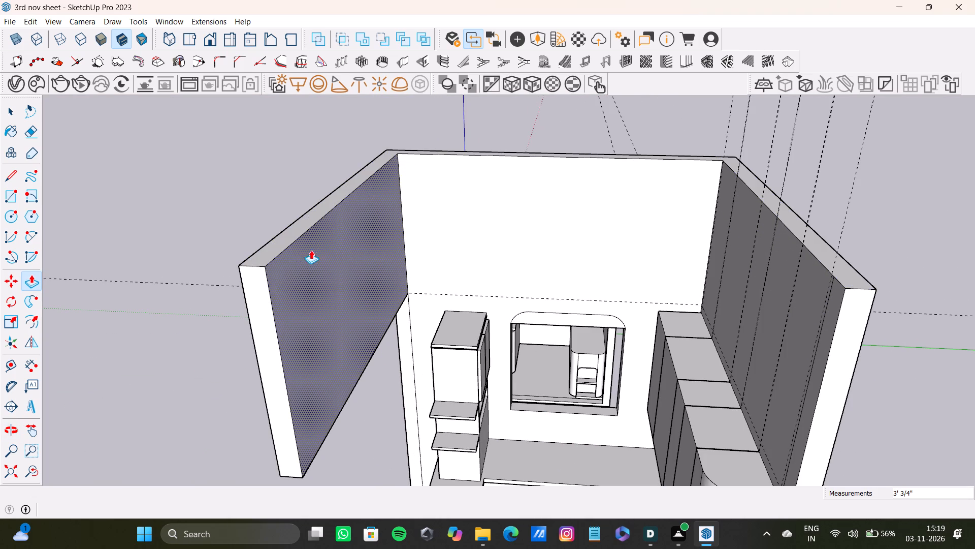
# Place a guide line 9" below the inner top edge of the side wall opposite the upper cabinets.
pyautogui.press('r')
pyautogui.moveTo(369, 278); pyautogui.dragTo(318, 268, button='middle')
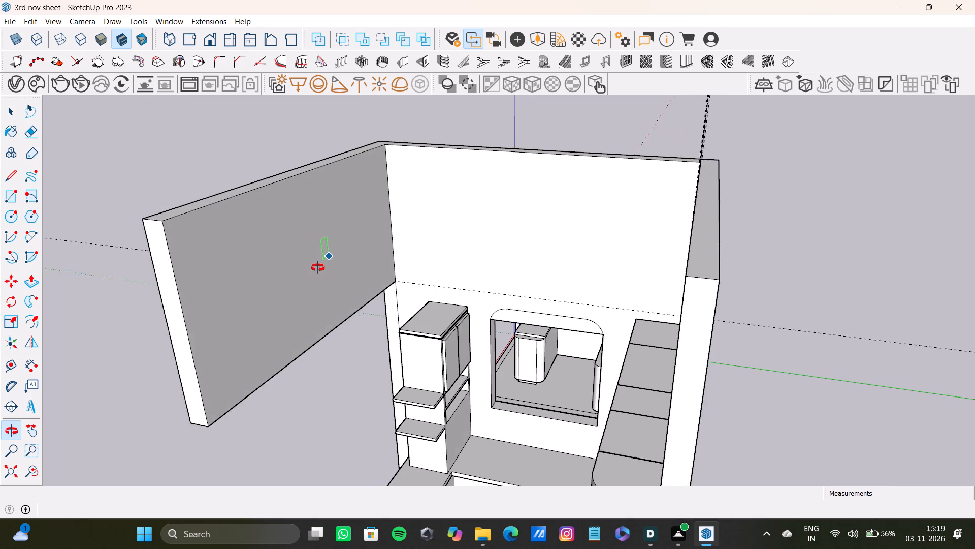
pyautogui.moveTo(318, 268); pyautogui.dragTo(321, 267, button='middle')
pyautogui.press('t')
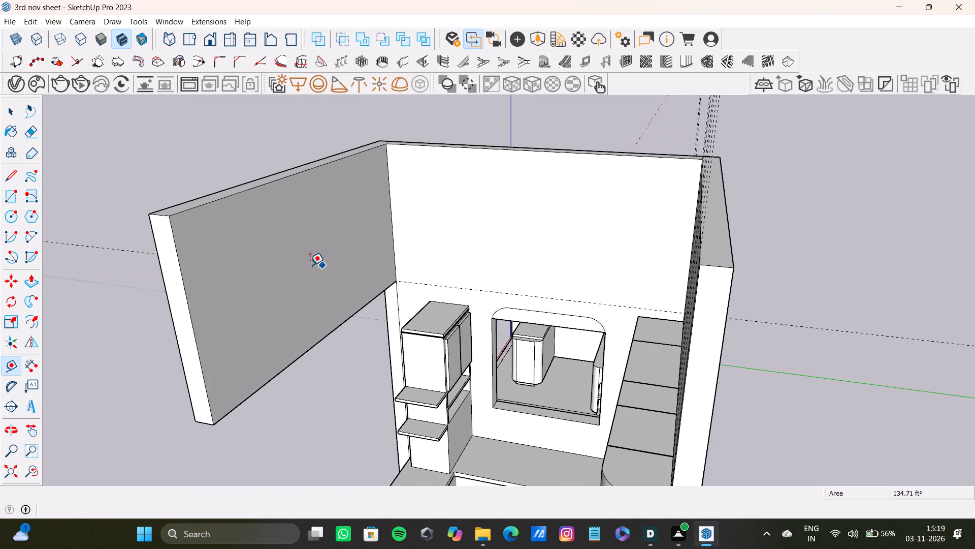
pyautogui.click(225, 198)
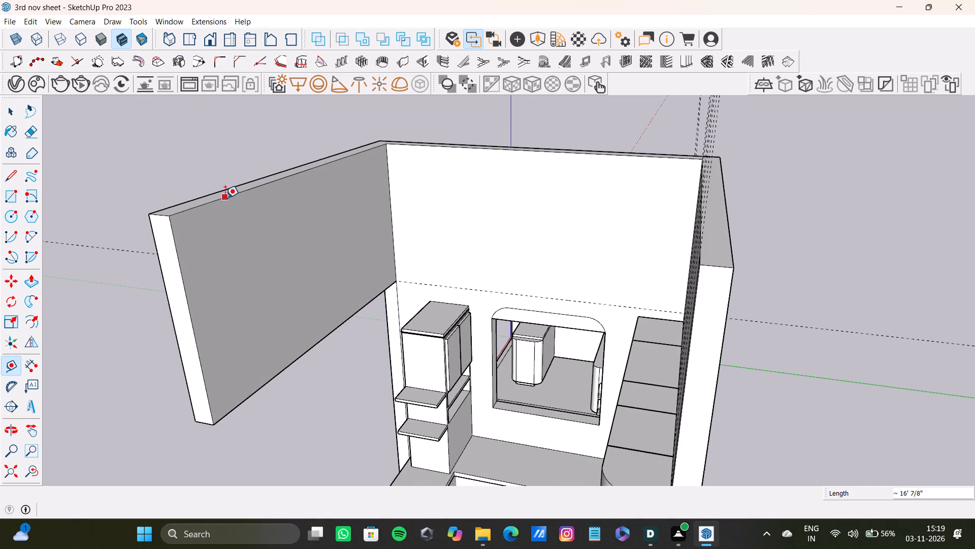
pyautogui.press('9')
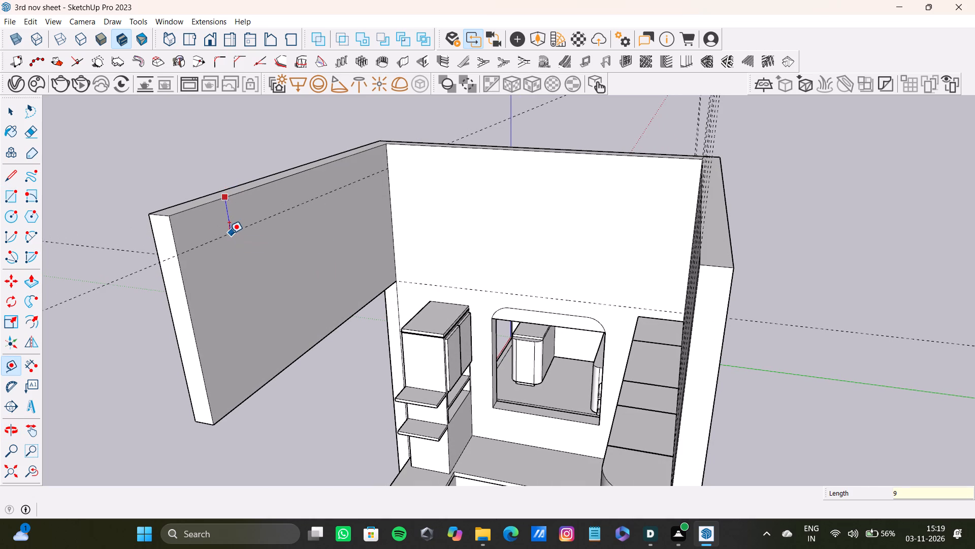
pyautogui.hotkey('shift', '"')
pyautogui.press('Return')
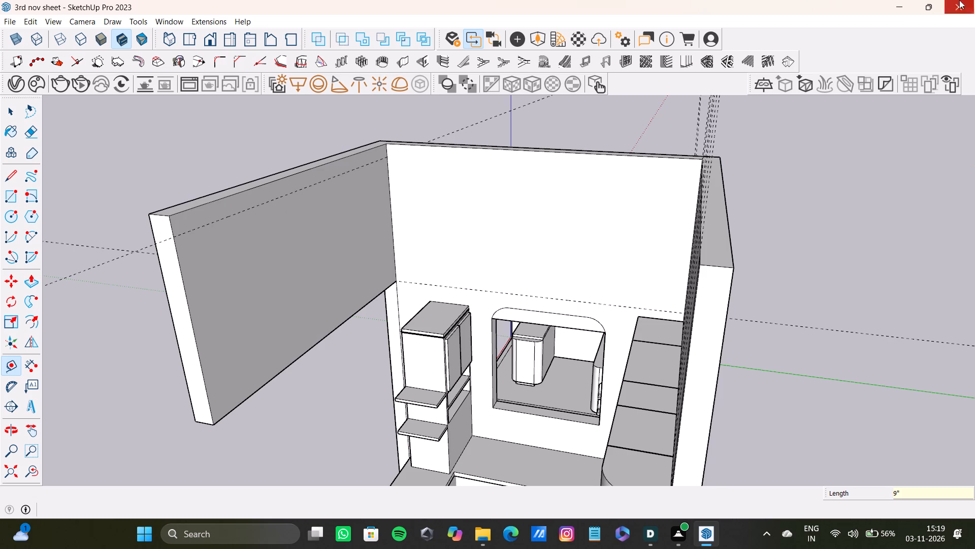
# Place a guide line 9" below the inner top edge of the back wall.
pyautogui.scroll(10, 393, 34)
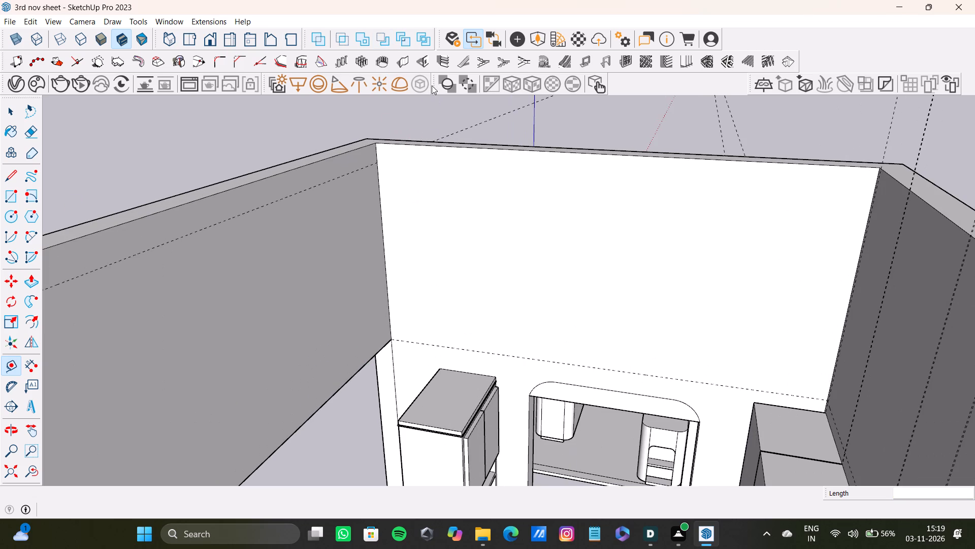
pyautogui.scroll(8, 433, 80)
pyautogui.scroll(4, 434, 127)
pyautogui.scroll(-10, 342, 292)
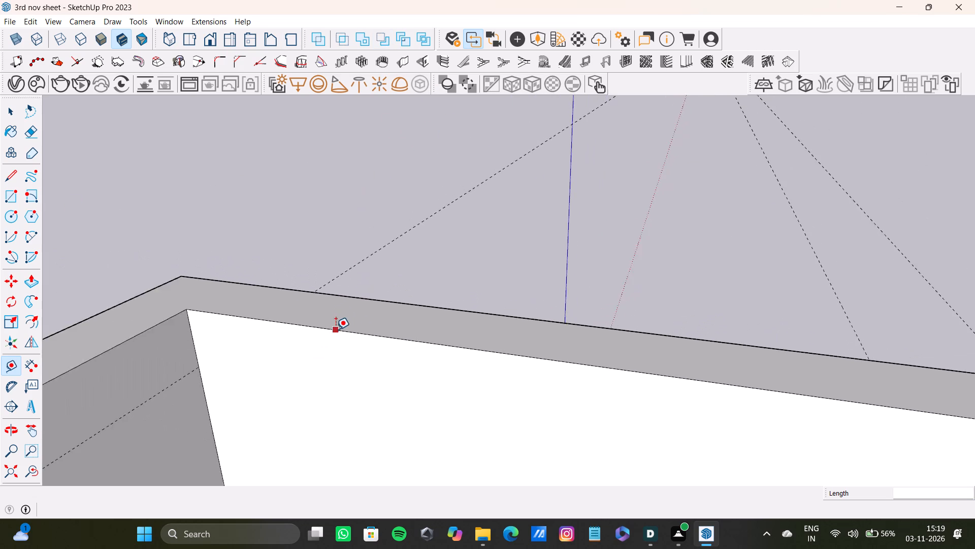
pyautogui.scroll(-3, 336, 329)
pyautogui.moveTo(336, 333); pyautogui.dragTo(335, 286, button='middle')
pyautogui.scroll(-1, 336, 285)
pyautogui.scroll(3, 286, 319)
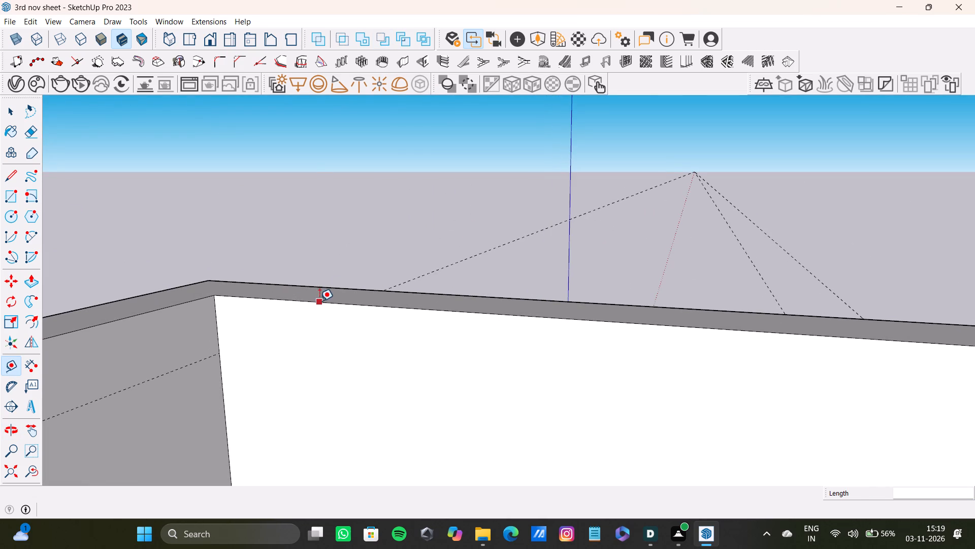
pyautogui.click(319, 301)
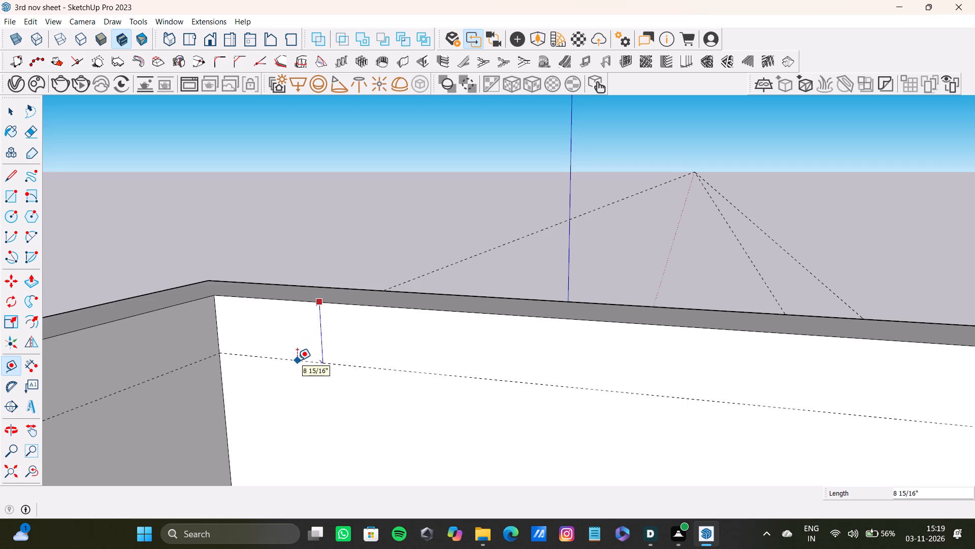
pyautogui.press('9')
pyautogui.write('""')
pyautogui.press('Return')
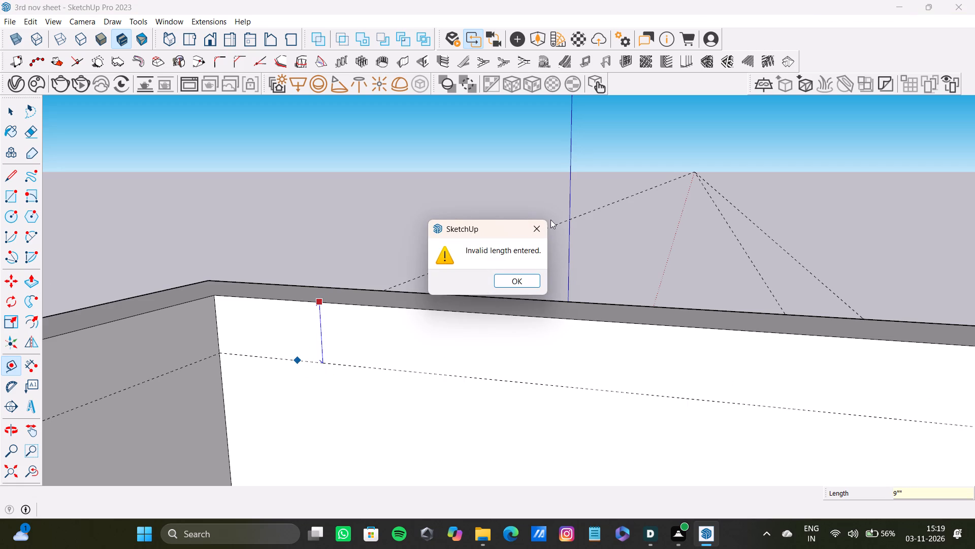
pyautogui.click(547, 221)
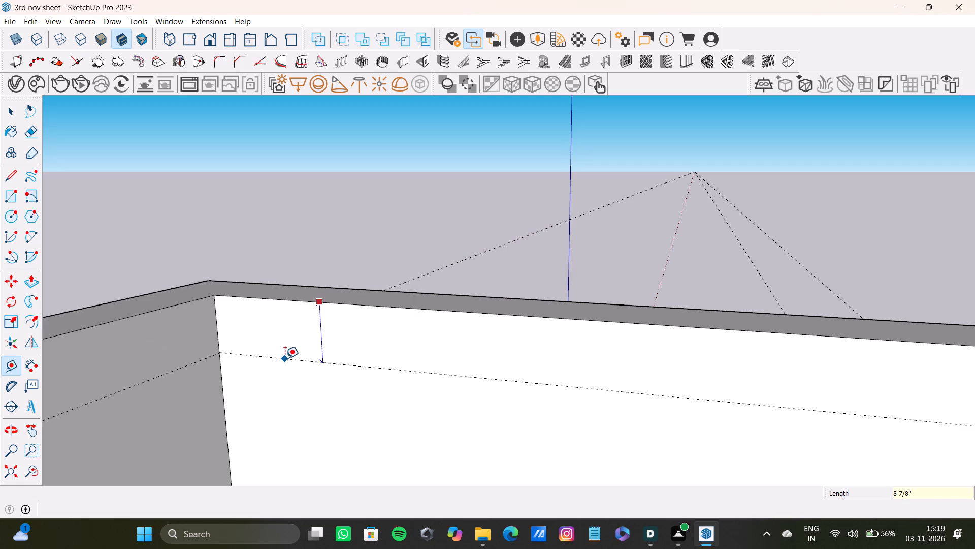
pyautogui.write('9"')
pyautogui.press('Return')
# Place a guide line 9" below the inner top edge of the side wall that carries the upper cabinets.
pyautogui.scroll(-8, 239, 312)
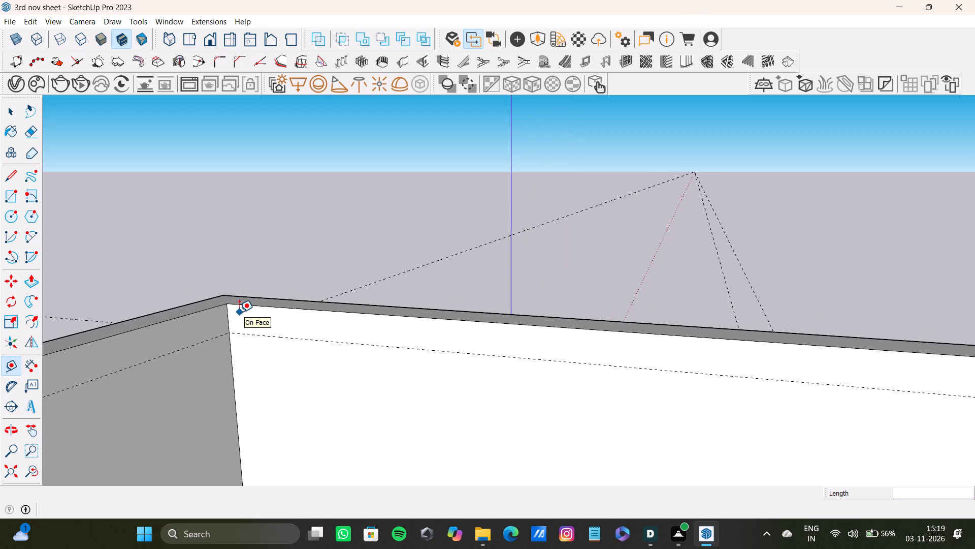
pyautogui.scroll(-9, 239, 312)
pyautogui.moveTo(255, 350); pyautogui.dragTo(404, 351, button='middle')
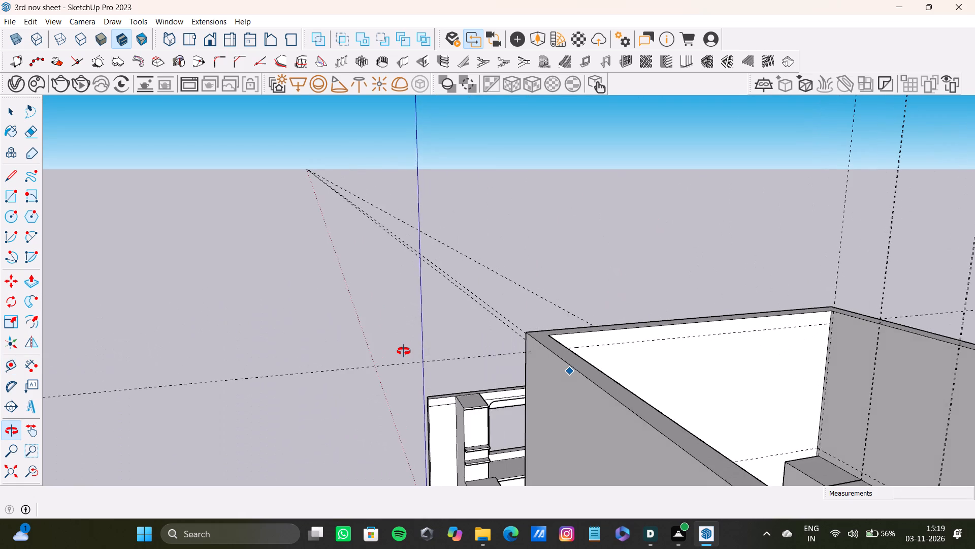
pyautogui.moveTo(404, 351); pyautogui.dragTo(260, 282, button='middle')
pyautogui.scroll(8, 438, 226)
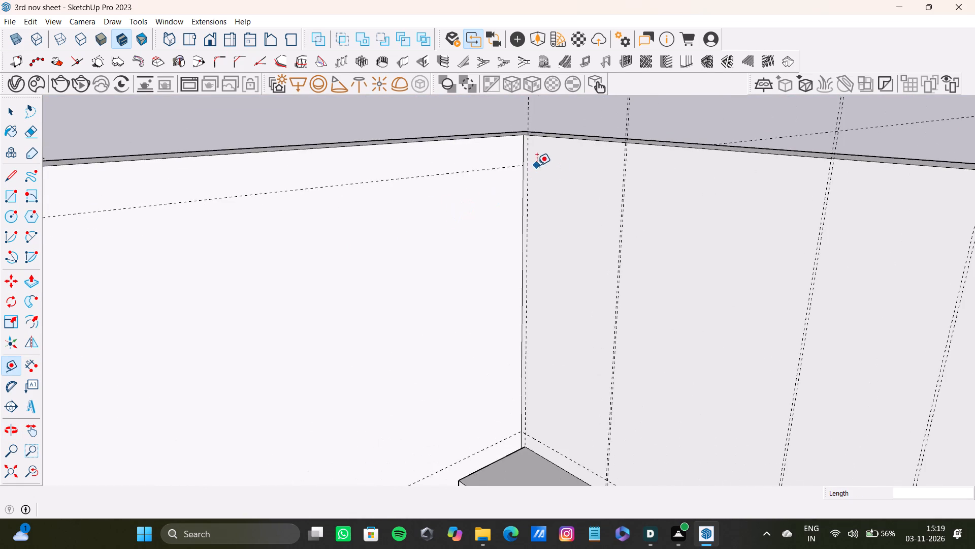
pyautogui.keyDown('shift'); pyautogui.moveTo(536, 165); pyautogui.dragTo(473, 257, button='middle'); pyautogui.keyUp('shift')
pyautogui.scroll(3, 488, 239)
pyautogui.click(482, 224)
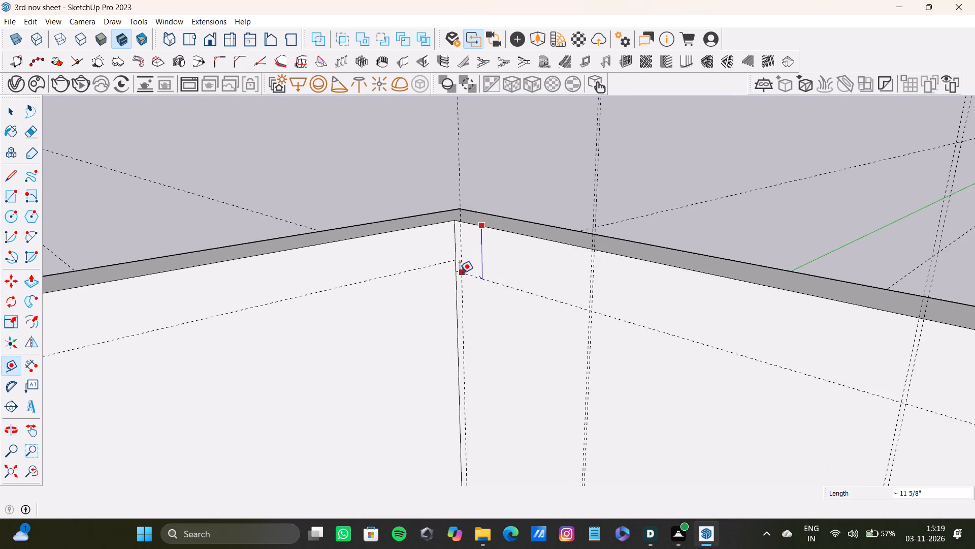
pyautogui.write('9"')
pyautogui.press('Return')
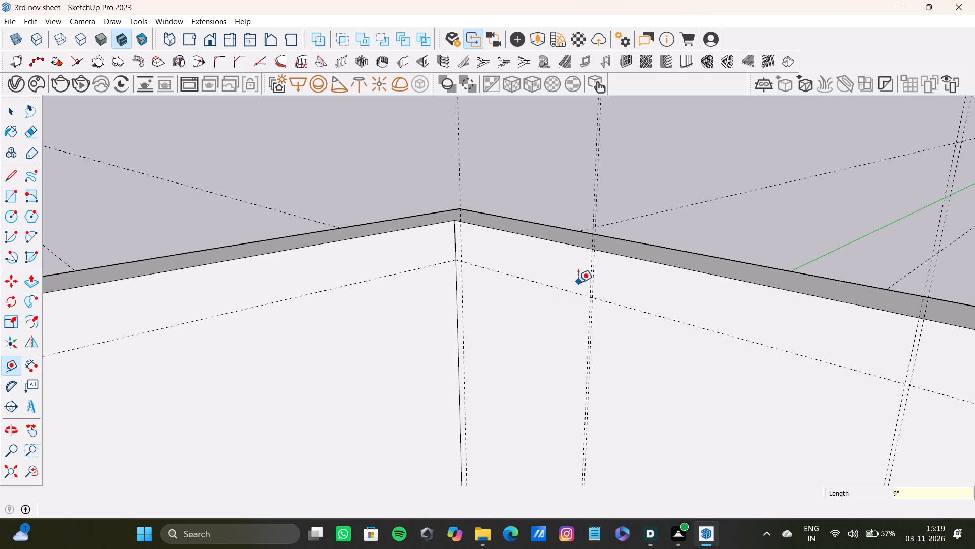
# Draw a rectangle across the full width of the back wall, from its top inner corner down to the 9" guide.
pyautogui.scroll(-3, 569, 270)
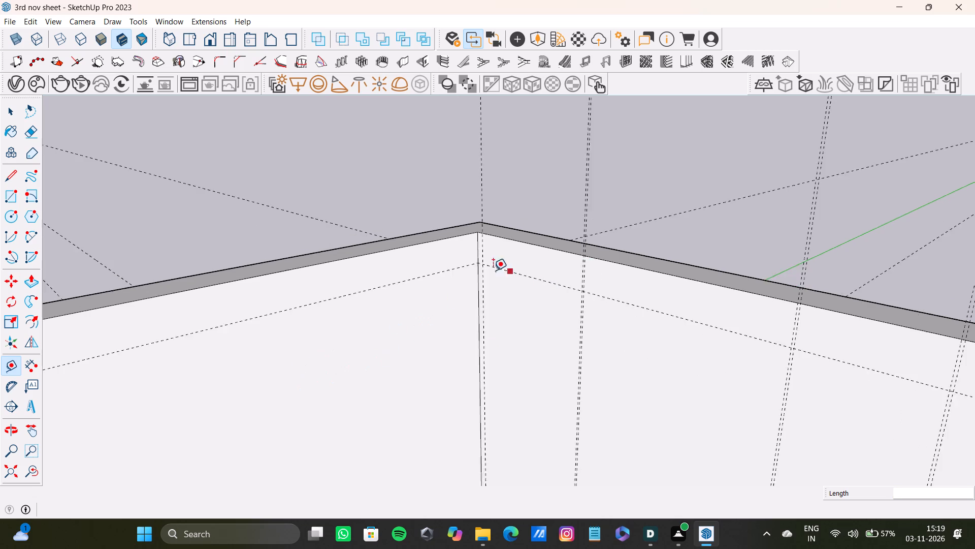
pyautogui.scroll(-11, 493, 270)
pyautogui.moveTo(508, 373); pyautogui.dragTo(477, 323, button='middle')
pyautogui.press('r')
pyautogui.scroll(16, 184, 250)
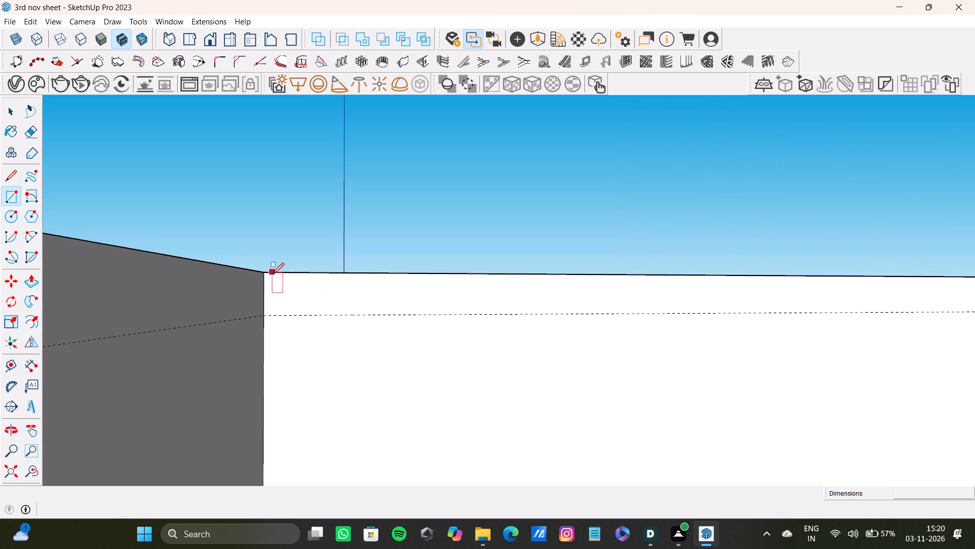
pyautogui.click(264, 276)
pyautogui.scroll(-6, 524, 328)
pyautogui.keyDown('shift'); pyautogui.moveTo(599, 325); pyautogui.dragTo(424, 357, button='middle'); pyautogui.keyUp('shift')
pyautogui.scroll(3, 656, 370)
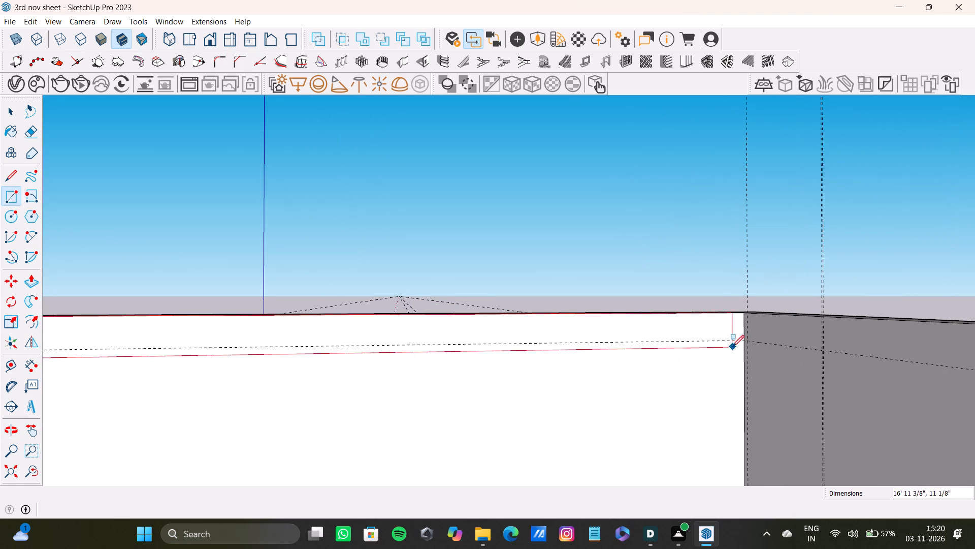
pyautogui.click(742, 343)
# Push/Pull the 9" strip on the back wall out over the kitchen until it is flush with the side walls' open ends.
pyautogui.press('space')
pyautogui.click(620, 333)
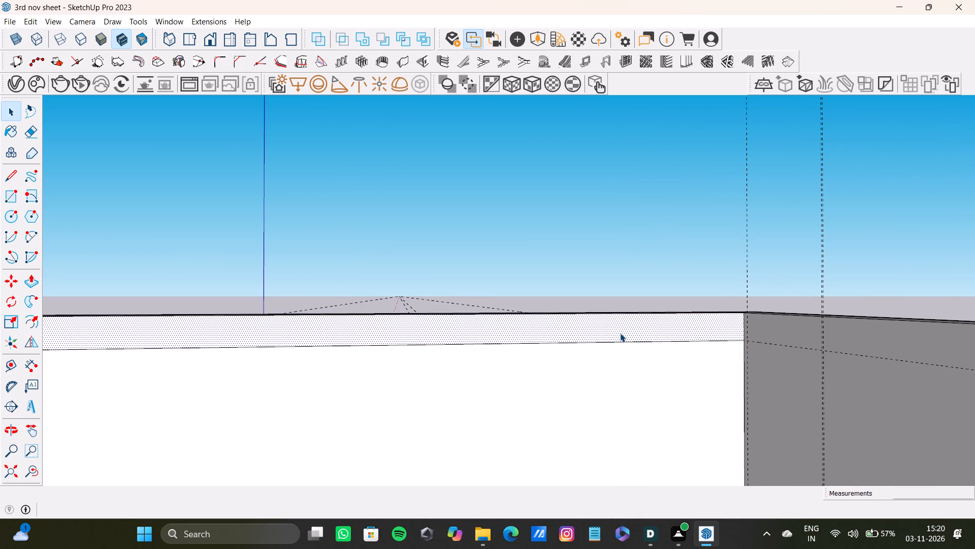
pyautogui.press('p')
pyautogui.moveTo(620, 333); pyautogui.dragTo(550, 341)
pyautogui.scroll(-7, 543, 338)
pyautogui.moveTo(555, 352); pyautogui.dragTo(589, 339, button='middle')
pyautogui.moveTo(396, 328); pyautogui.dragTo(233, 361)
pyautogui.scroll(-4, 239, 361)
pyautogui.keyDown('shift'); pyautogui.moveTo(247, 378); pyautogui.dragTo(389, 292, button='middle'); pyautogui.keyUp('shift')
pyautogui.scroll(4, 366, 291)
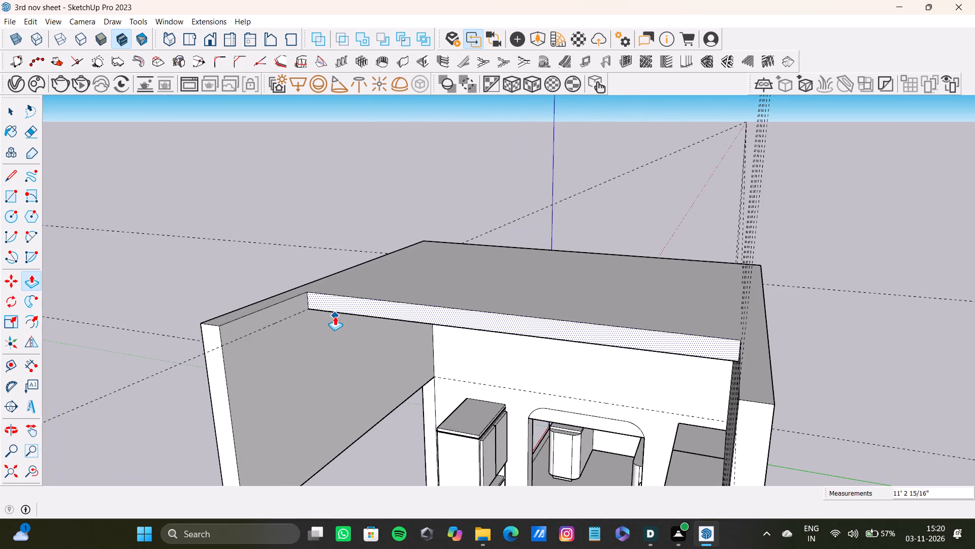
pyautogui.moveTo(335, 310); pyautogui.dragTo(203, 330)
pyautogui.moveTo(238, 329); pyautogui.dragTo(201, 342)
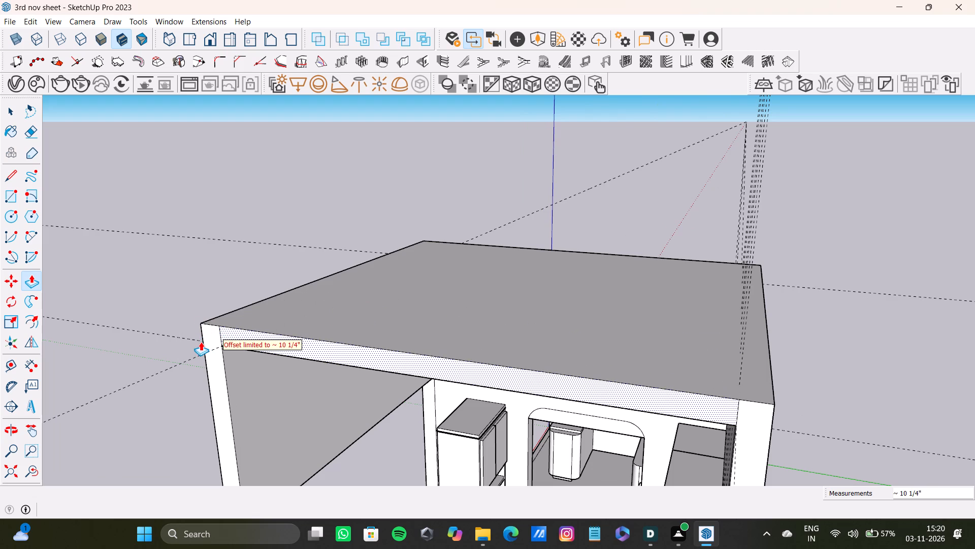
pyautogui.moveTo(201, 342); pyautogui.dragTo(193, 343)
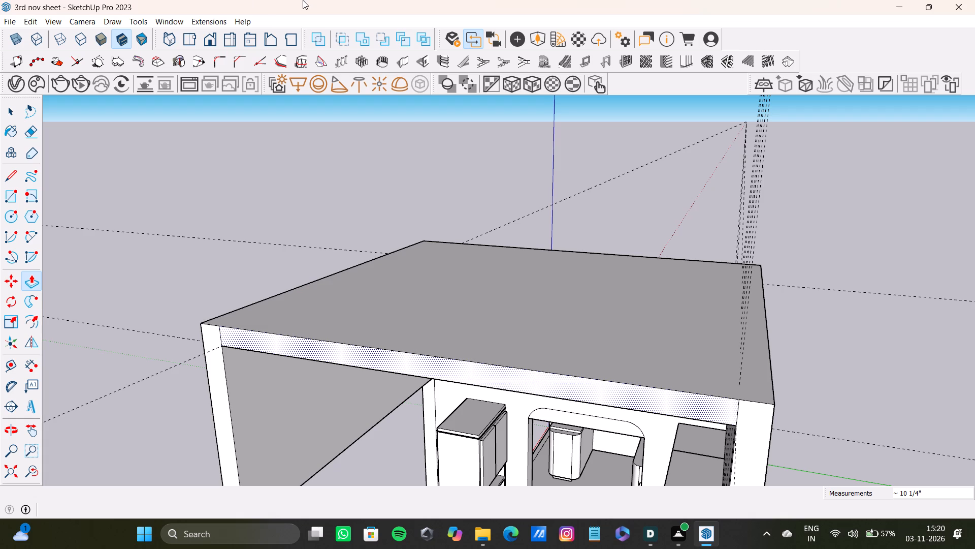
# Push/Pull the ceiling's underside down about 6' 2 1/2", close above the upper cabinets.
pyautogui.scroll(-16, 65, 78)
pyautogui.moveTo(371, 273); pyautogui.dragTo(483, 209, button='middle')
pyautogui.scroll(8, 448, 272)
pyautogui.scroll(-2, 440, 258)
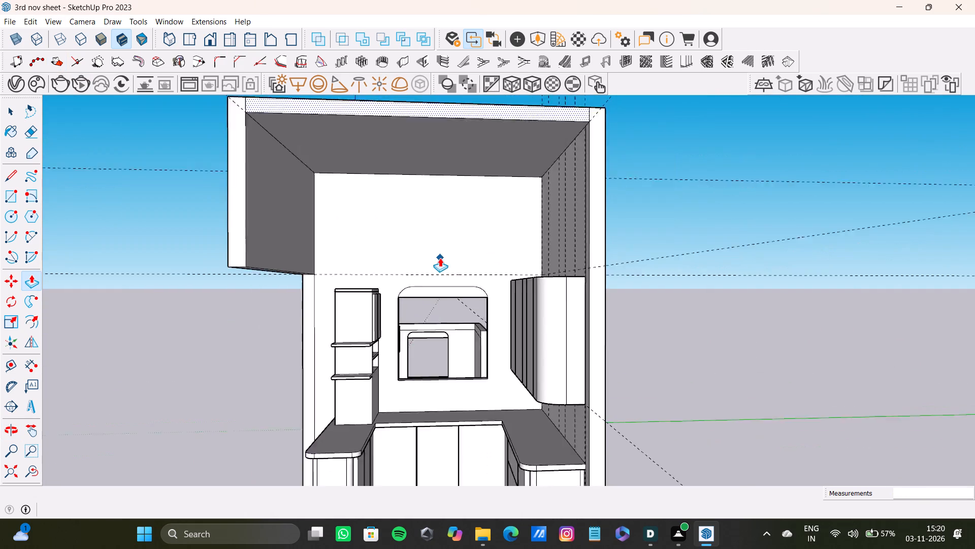
pyautogui.scroll(-6, 440, 258)
pyautogui.moveTo(439, 258); pyautogui.dragTo(434, 224, button='middle')
pyautogui.press('space')
pyautogui.click(429, 181)
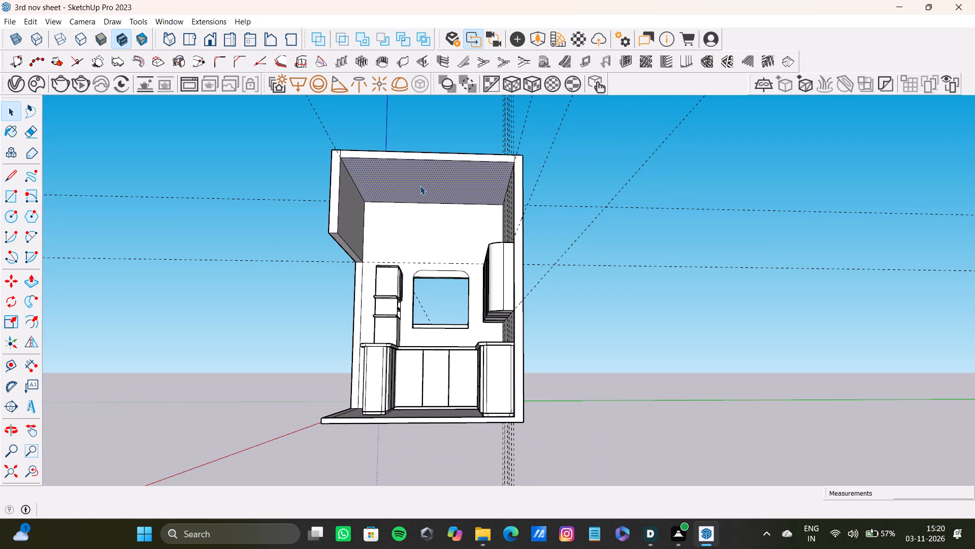
pyautogui.press('p')
pyautogui.moveTo(420, 186); pyautogui.dragTo(417, 239)
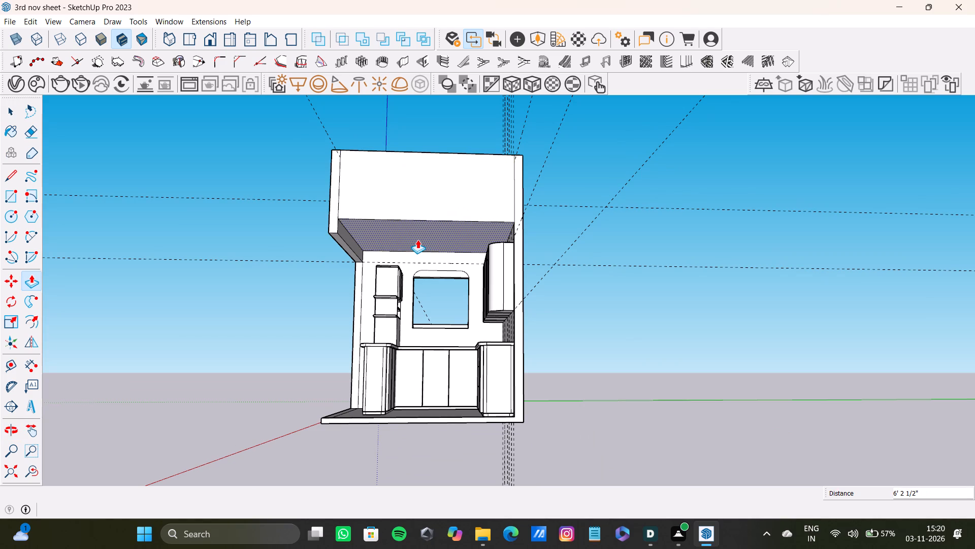
pyautogui.moveTo(417, 239); pyautogui.dragTo(418, 242)
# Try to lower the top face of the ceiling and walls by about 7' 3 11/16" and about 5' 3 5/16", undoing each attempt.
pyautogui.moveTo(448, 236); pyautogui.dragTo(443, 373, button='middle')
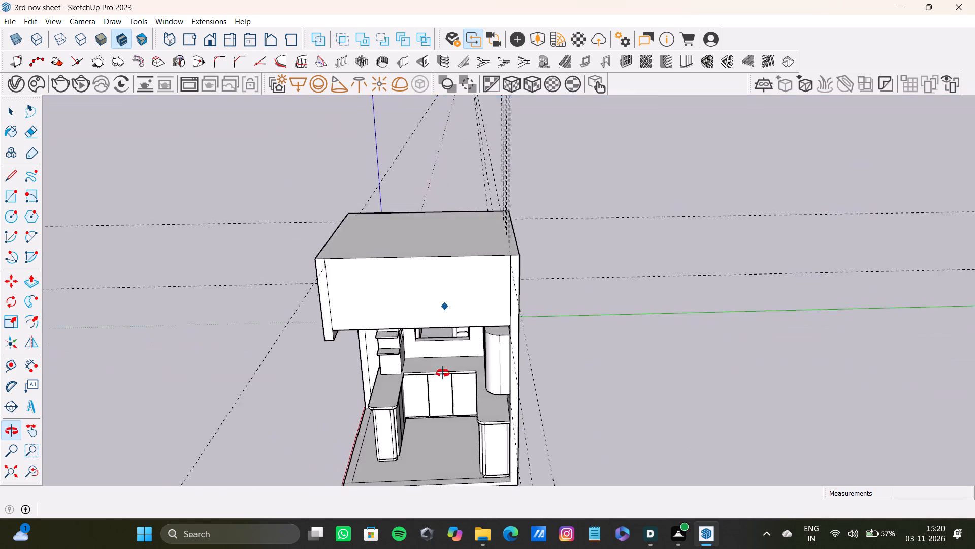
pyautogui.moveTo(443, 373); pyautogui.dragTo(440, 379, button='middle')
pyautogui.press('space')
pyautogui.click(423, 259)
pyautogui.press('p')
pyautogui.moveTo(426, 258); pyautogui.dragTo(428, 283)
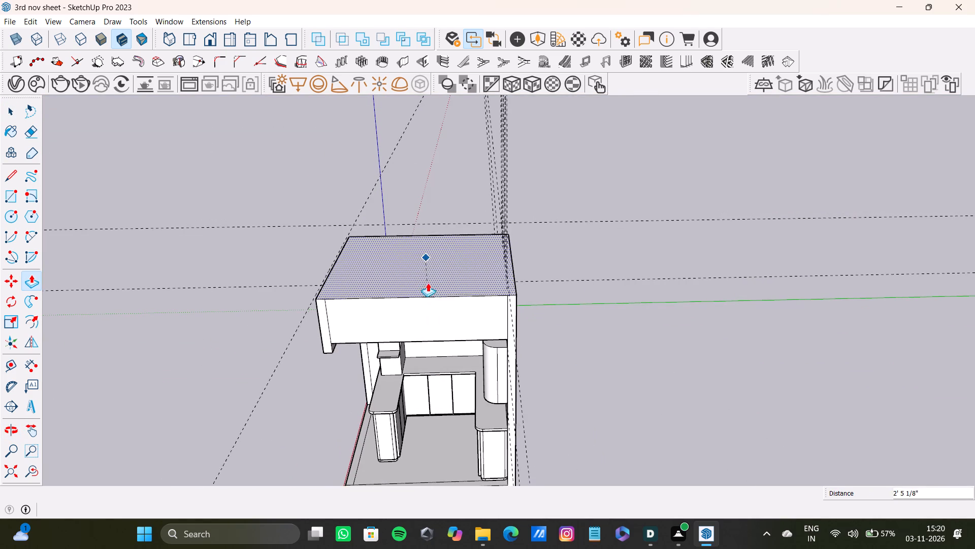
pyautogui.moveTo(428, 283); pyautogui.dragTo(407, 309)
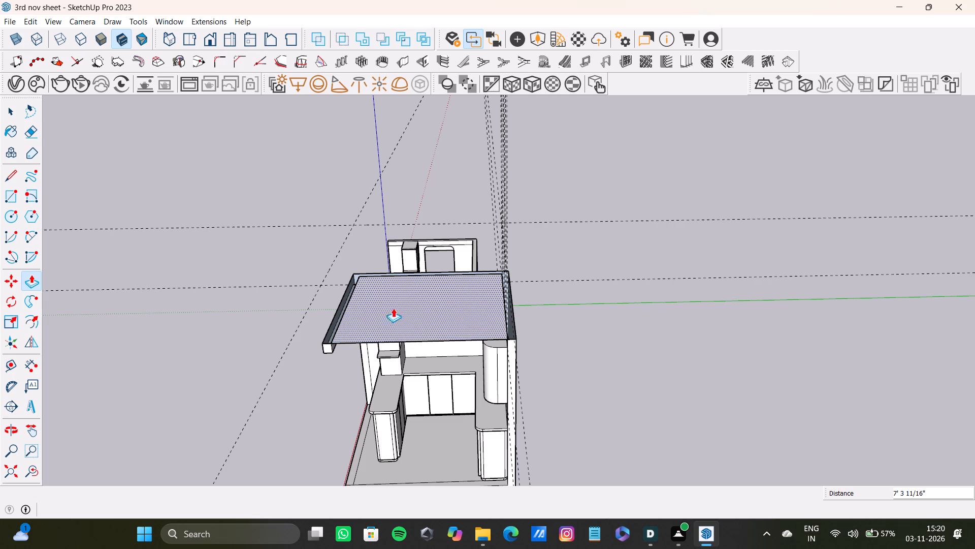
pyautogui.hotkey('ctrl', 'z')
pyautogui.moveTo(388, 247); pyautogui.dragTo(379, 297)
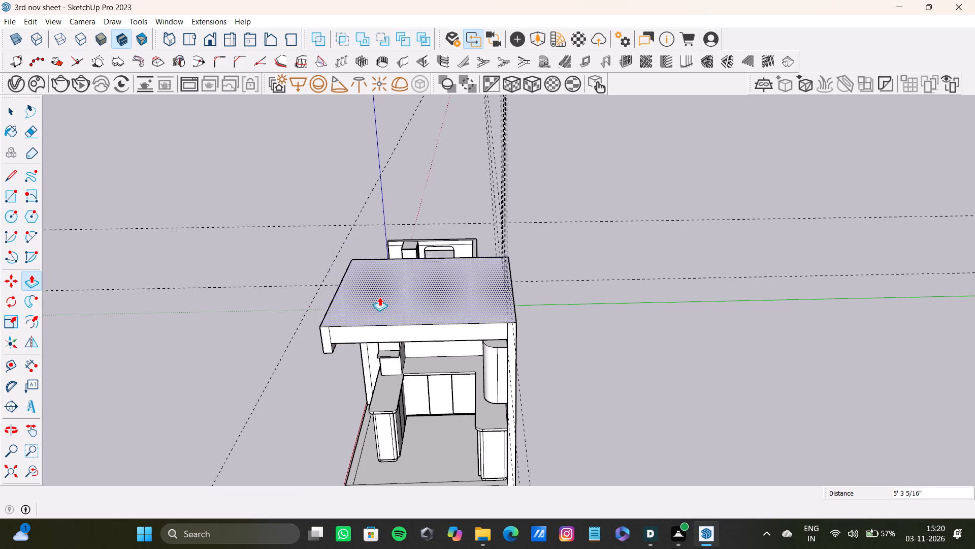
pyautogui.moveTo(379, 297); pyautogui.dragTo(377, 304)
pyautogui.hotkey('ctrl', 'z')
# Push/Pull the top face of the ceiling and walls down about 6' 2 3/4" to thin the ceiling slab.
pyautogui.moveTo(387, 240); pyautogui.dragTo(374, 291)
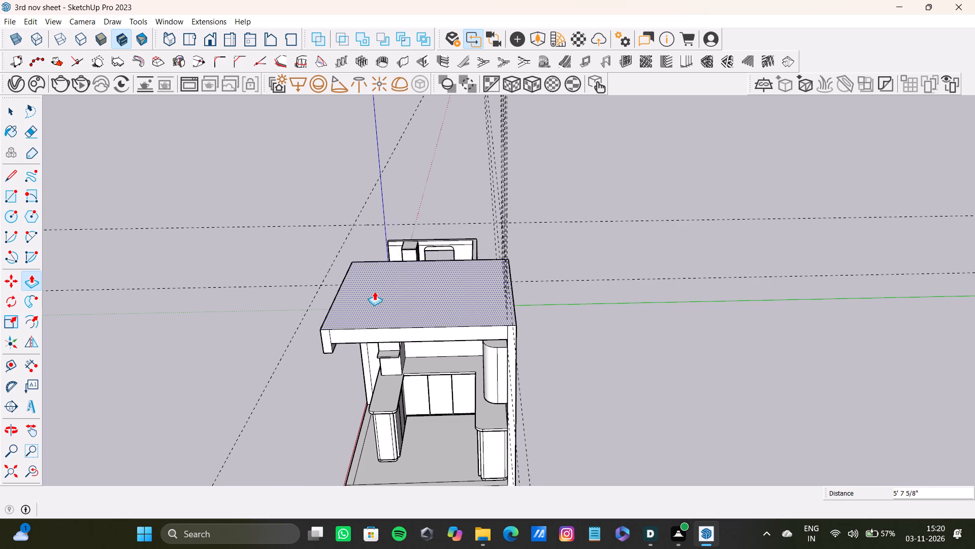
pyautogui.moveTo(374, 291); pyautogui.dragTo(373, 294)
# Delete the vertical edge between the ceiling's front face and the end of the side wall opposite the upper cabinets.
pyautogui.scroll(-4, 373, 294)
pyautogui.moveTo(371, 315); pyautogui.dragTo(460, 150, button='middle')
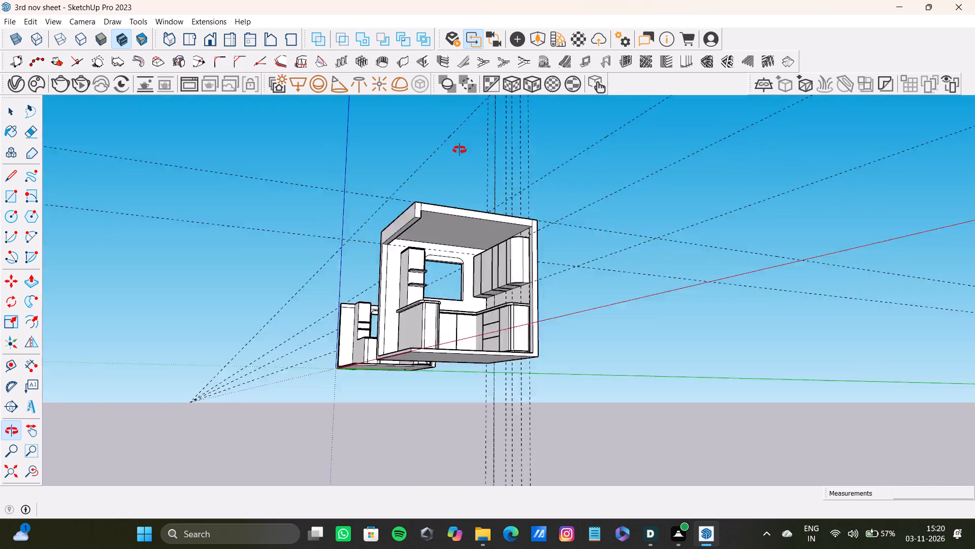
pyautogui.moveTo(460, 150); pyautogui.dragTo(394, 210, button='middle')
pyautogui.scroll(3, 397, 326)
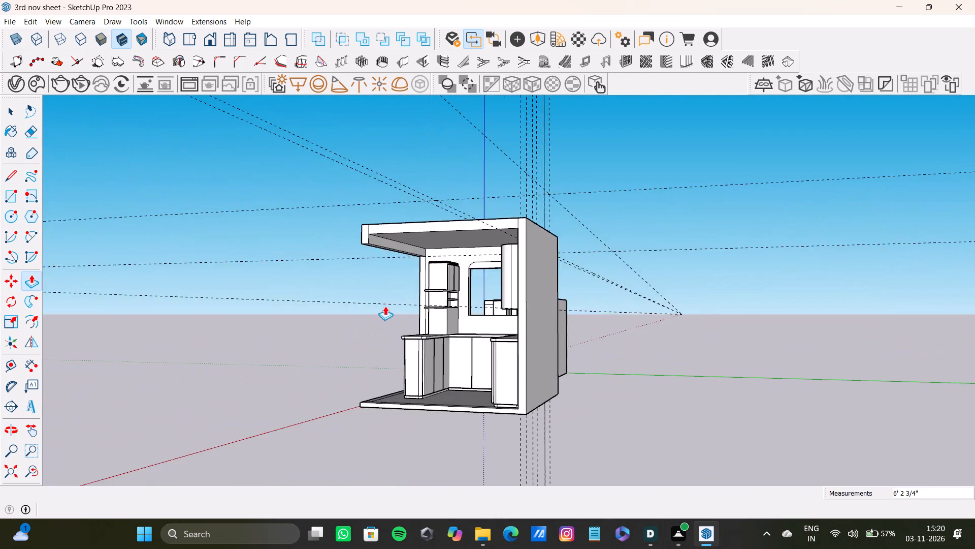
pyautogui.scroll(18, 385, 306)
pyautogui.press('space')
pyautogui.click(398, 199)
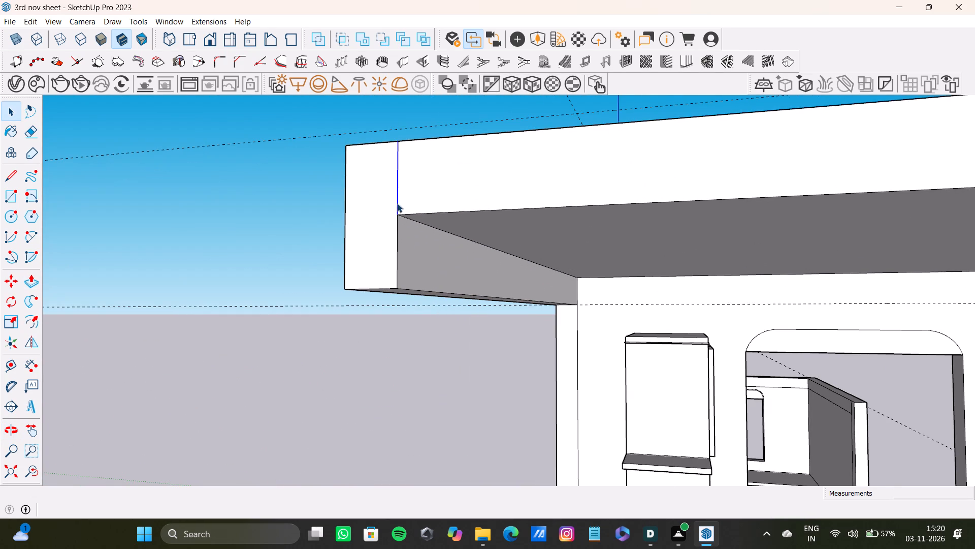
pyautogui.press('Delete')
# Examine the kitchen with its lowered ceiling from the front and from below.
pyautogui.scroll(-13, 408, 152)
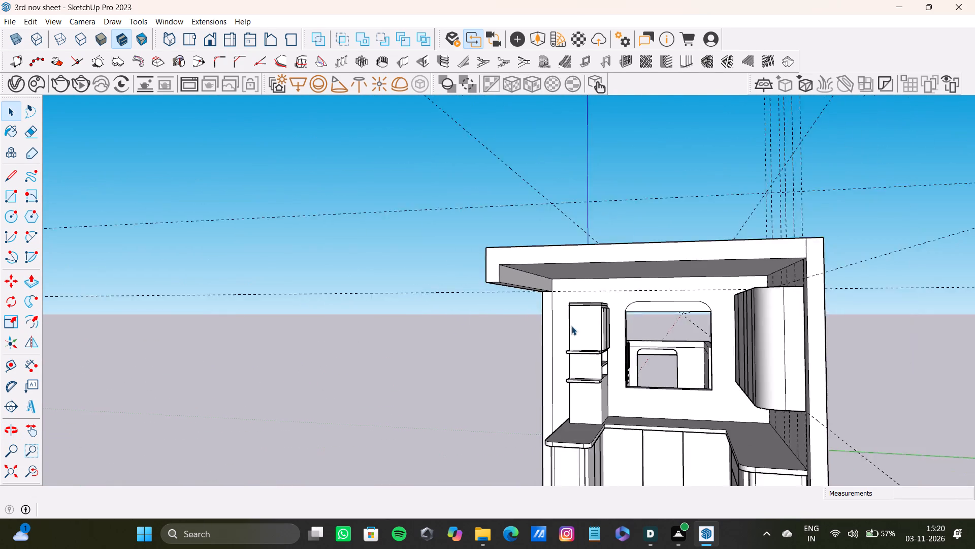
pyautogui.scroll(-4, 571, 326)
pyautogui.moveTo(572, 327); pyautogui.dragTo(607, 331, button='middle')
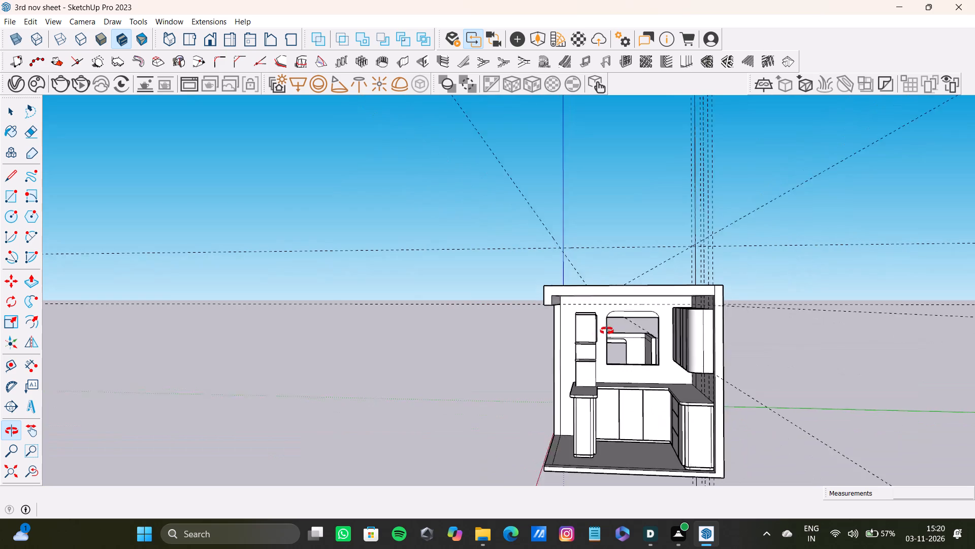
pyautogui.moveTo(607, 331); pyautogui.dragTo(623, 332, button='middle')
pyautogui.scroll(6, 663, 360)
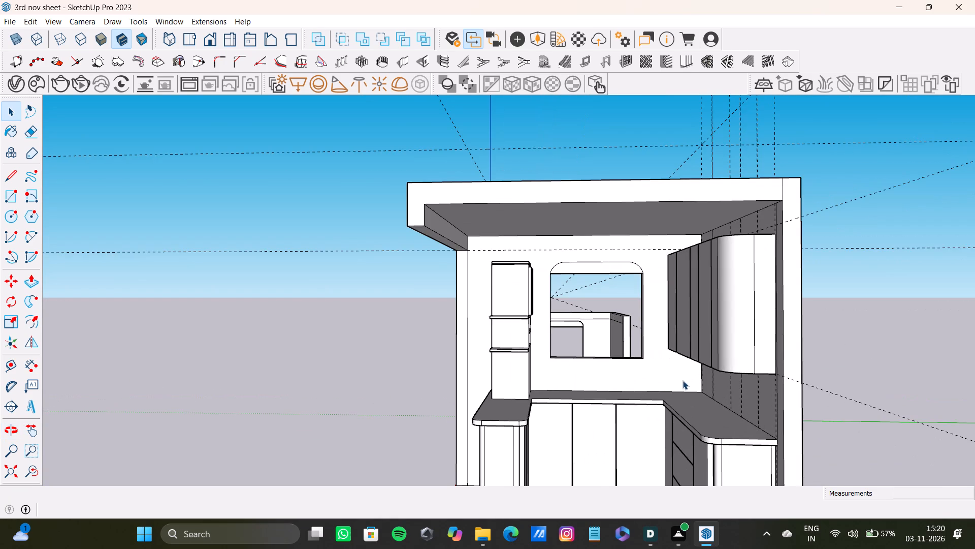
pyautogui.scroll(-15, 644, 385)
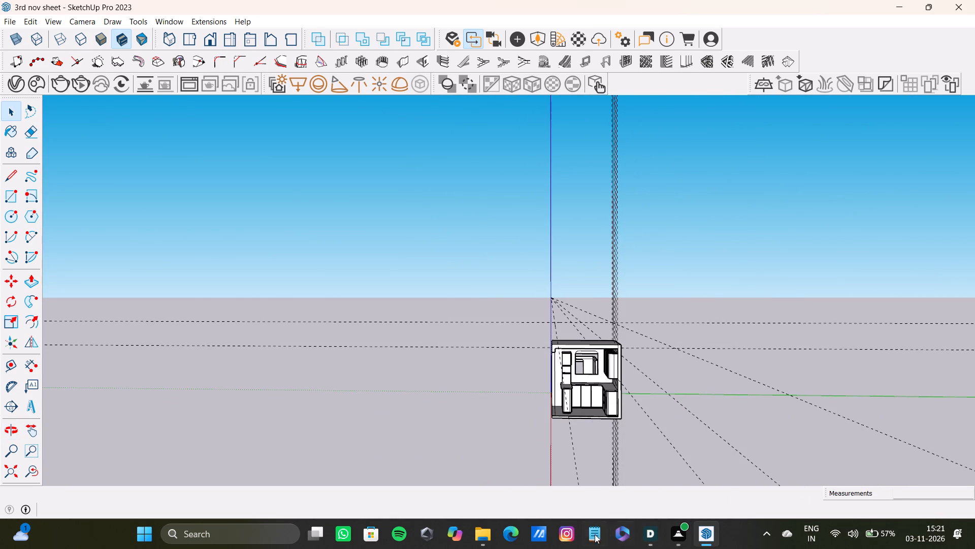
pyautogui.scroll(8, 587, 405)
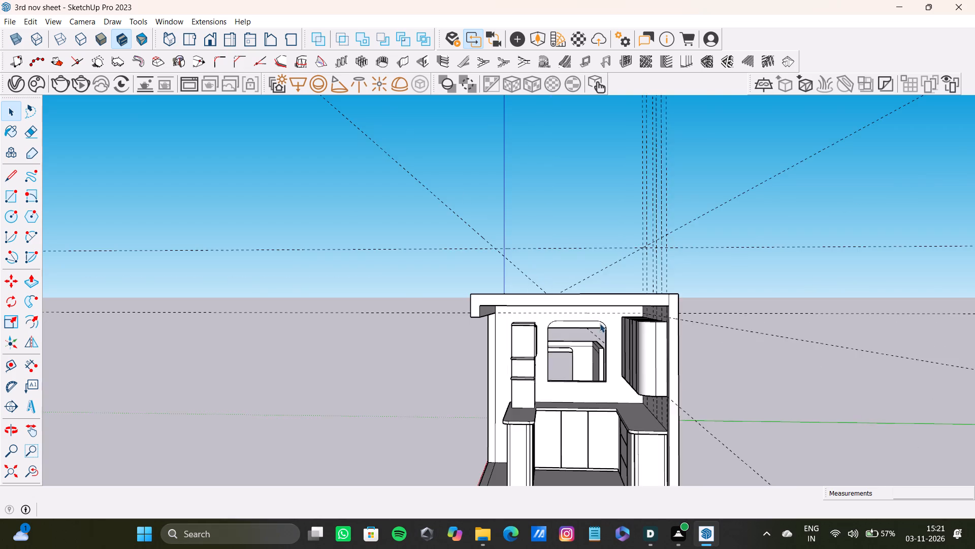
pyautogui.scroll(7, 600, 323)
pyautogui.moveTo(576, 352); pyautogui.dragTo(570, 292, button='middle')
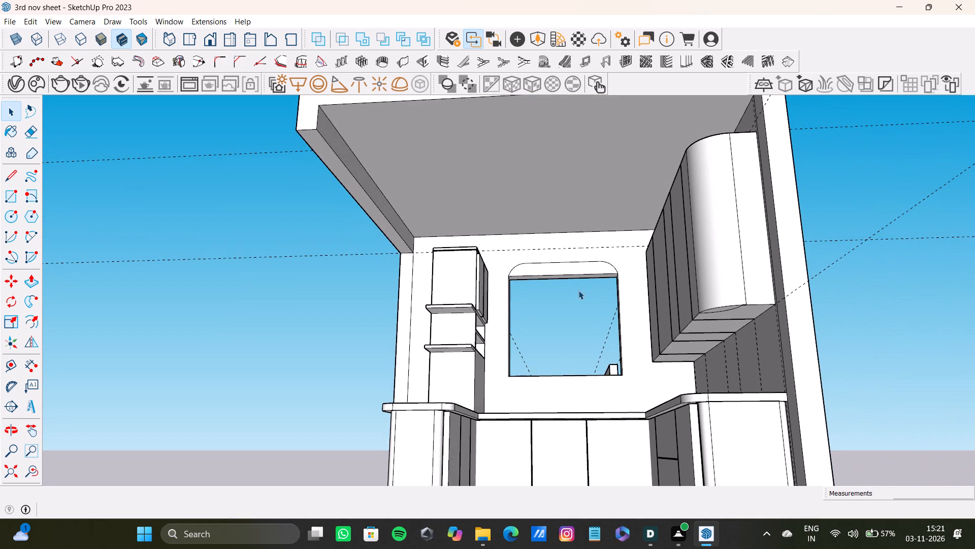
# Offset the outline of the ceiling's underside inward to draw a rectangle on it.
pyautogui.scroll(-7, 508, 228)
pyautogui.keyDown('shift'); pyautogui.moveTo(492, 282); pyautogui.dragTo(454, 344, button='middle'); pyautogui.keyUp('shift')
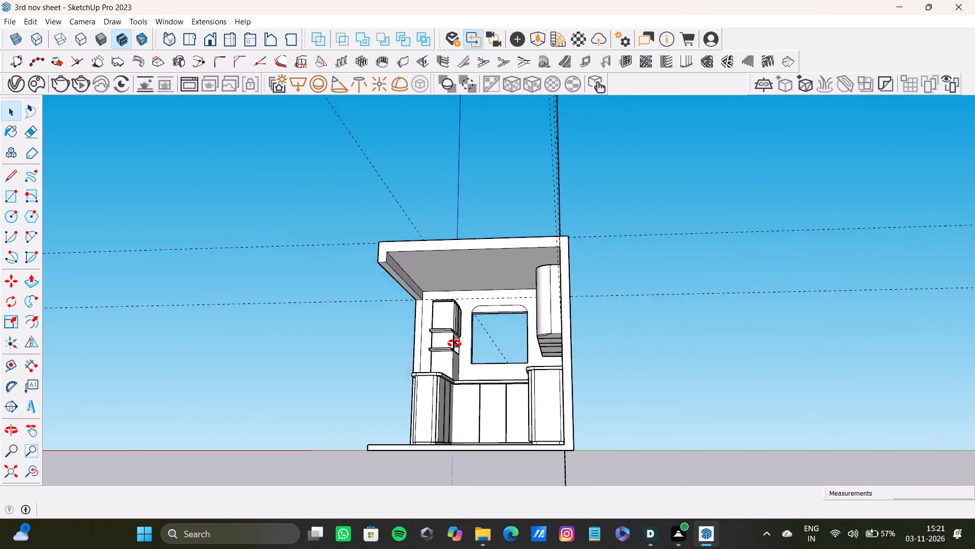
pyautogui.keyDown('shift'); pyautogui.moveTo(454, 344); pyautogui.dragTo(531, 373, button='middle'); pyautogui.keyUp('shift')
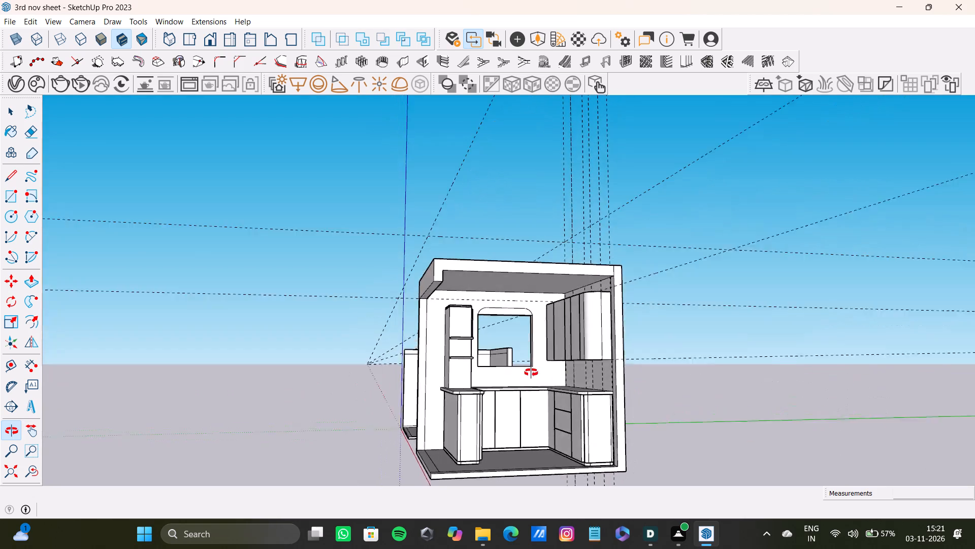
pyautogui.keyDown('shift'); pyautogui.moveTo(531, 373); pyautogui.dragTo(536, 395, button='middle'); pyautogui.keyUp('shift')
pyautogui.scroll(7, 535, 350)
pyautogui.keyDown('shift'); pyautogui.moveTo(541, 336); pyautogui.dragTo(542, 338, button='middle'); pyautogui.keyUp('shift')
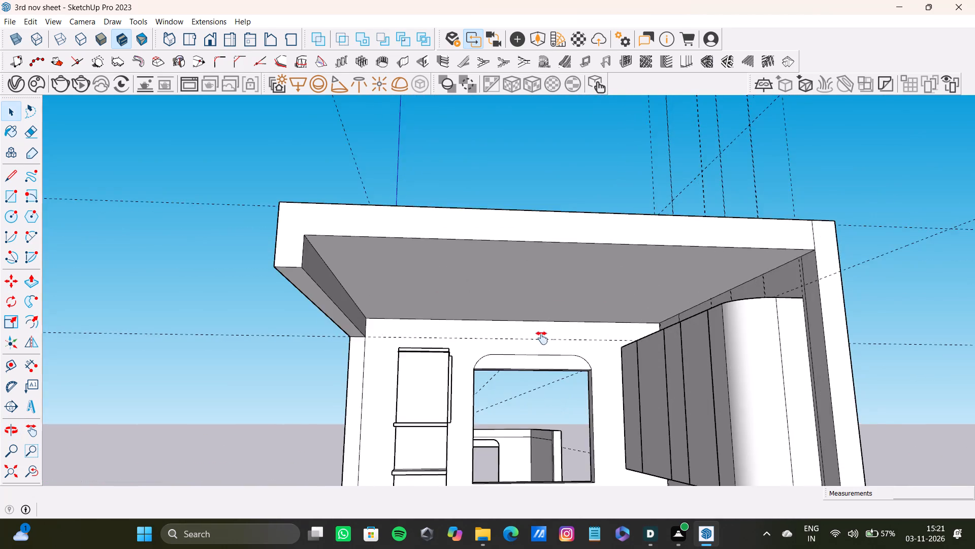
pyautogui.keyDown('shift'); pyautogui.moveTo(542, 338); pyautogui.dragTo(503, 330, button='middle'); pyautogui.keyUp('shift')
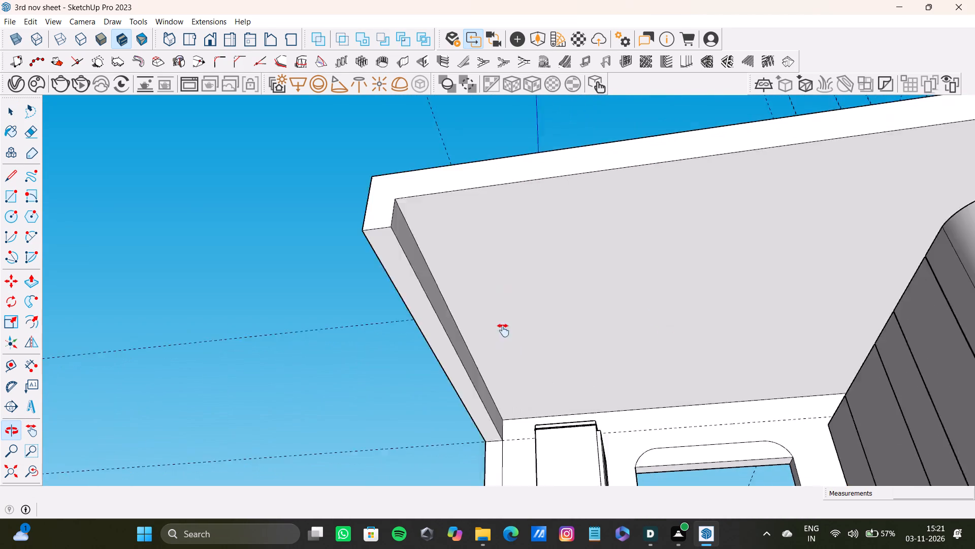
pyautogui.keyDown('shift'); pyautogui.moveTo(503, 330); pyautogui.dragTo(448, 388, button='middle'); pyautogui.keyUp('shift')
pyautogui.press('g')
pyautogui.press('f')
pyautogui.moveTo(451, 315); pyautogui.dragTo(381, 315)
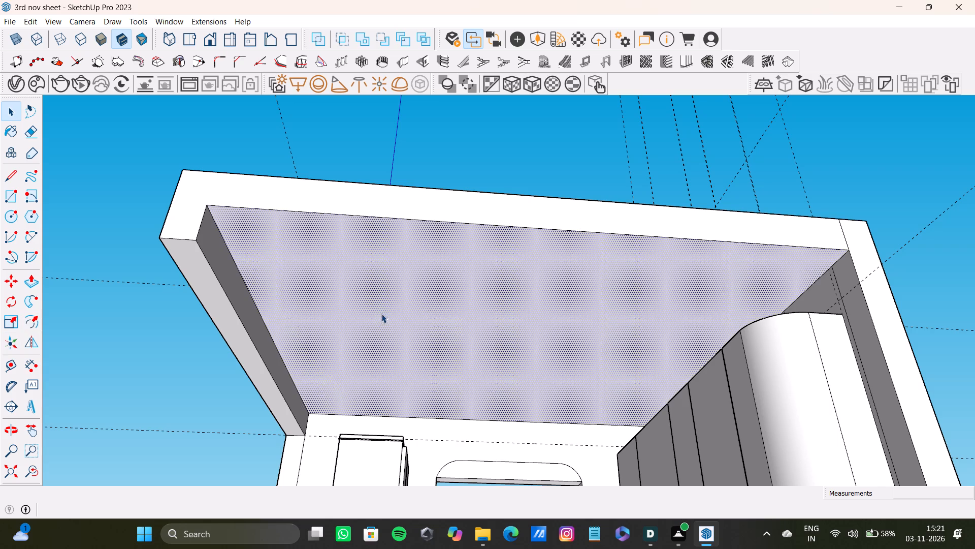
pyautogui.press('space')
pyautogui.click(425, 302)
pyautogui.press('f')
pyautogui.moveTo(434, 306); pyautogui.dragTo(388, 250)
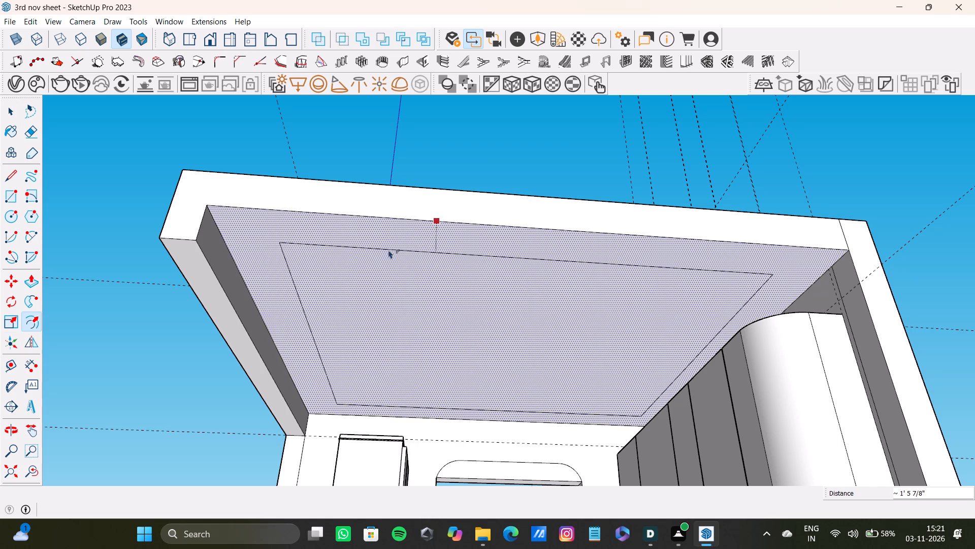
pyautogui.moveTo(388, 250); pyautogui.dragTo(360, 242)
pyautogui.press('space')
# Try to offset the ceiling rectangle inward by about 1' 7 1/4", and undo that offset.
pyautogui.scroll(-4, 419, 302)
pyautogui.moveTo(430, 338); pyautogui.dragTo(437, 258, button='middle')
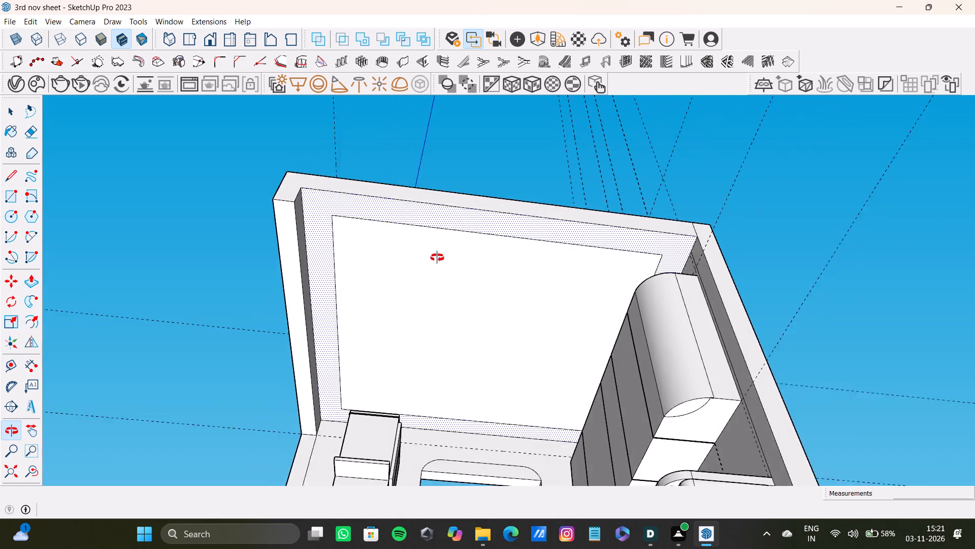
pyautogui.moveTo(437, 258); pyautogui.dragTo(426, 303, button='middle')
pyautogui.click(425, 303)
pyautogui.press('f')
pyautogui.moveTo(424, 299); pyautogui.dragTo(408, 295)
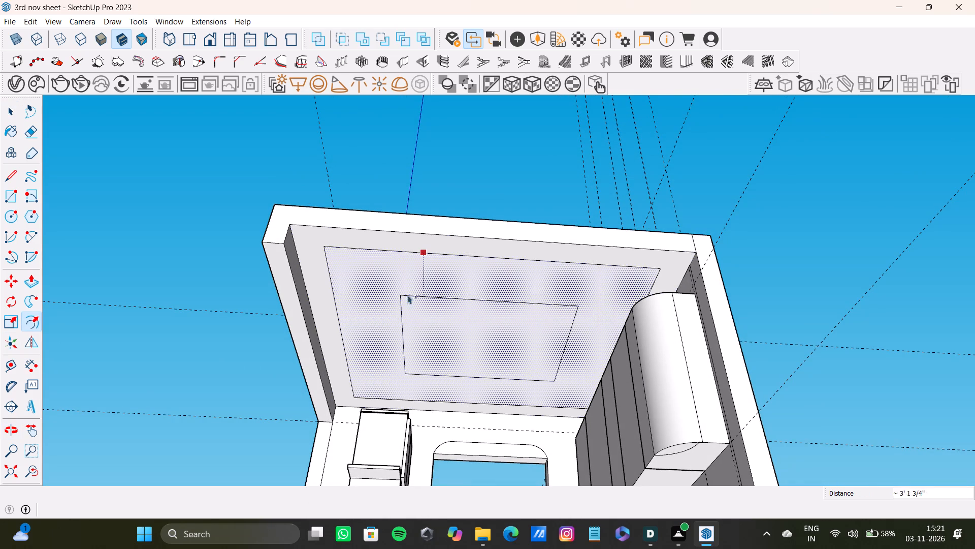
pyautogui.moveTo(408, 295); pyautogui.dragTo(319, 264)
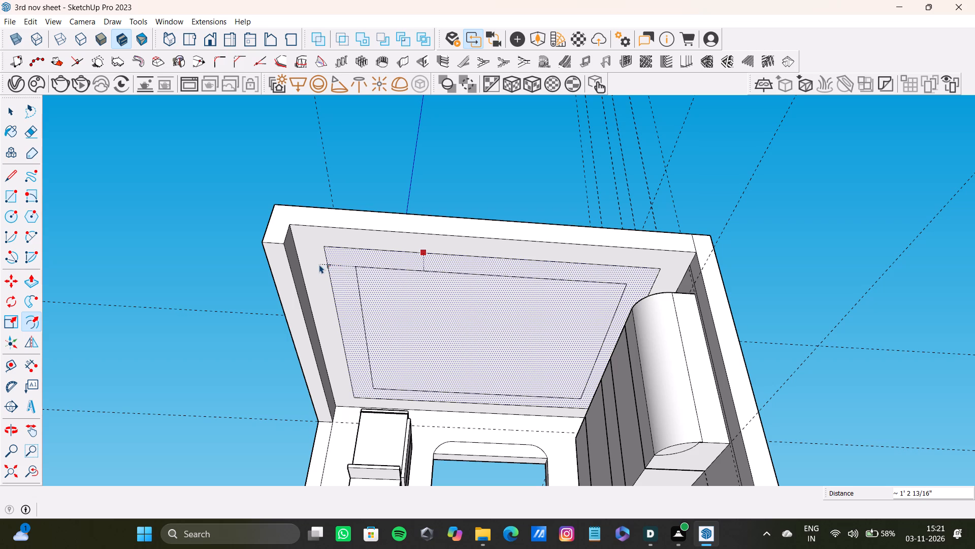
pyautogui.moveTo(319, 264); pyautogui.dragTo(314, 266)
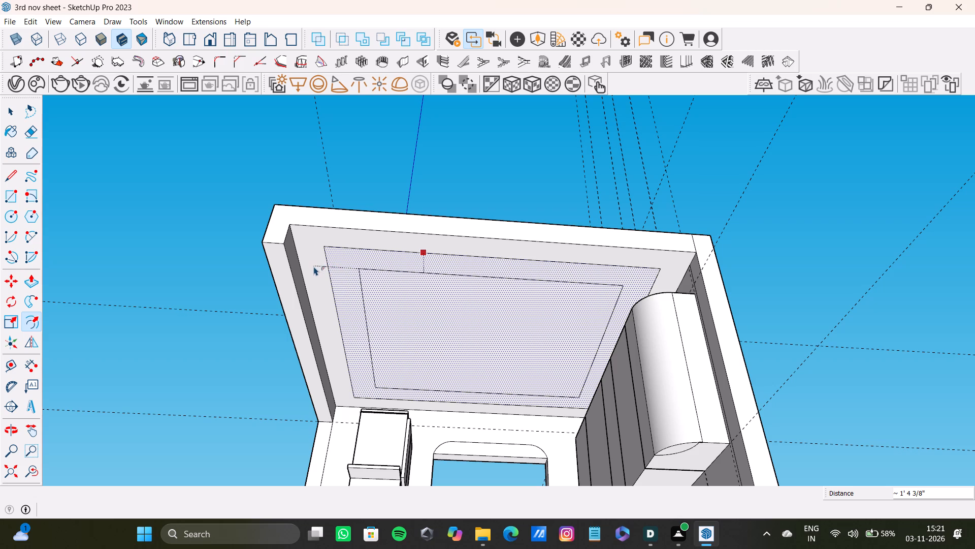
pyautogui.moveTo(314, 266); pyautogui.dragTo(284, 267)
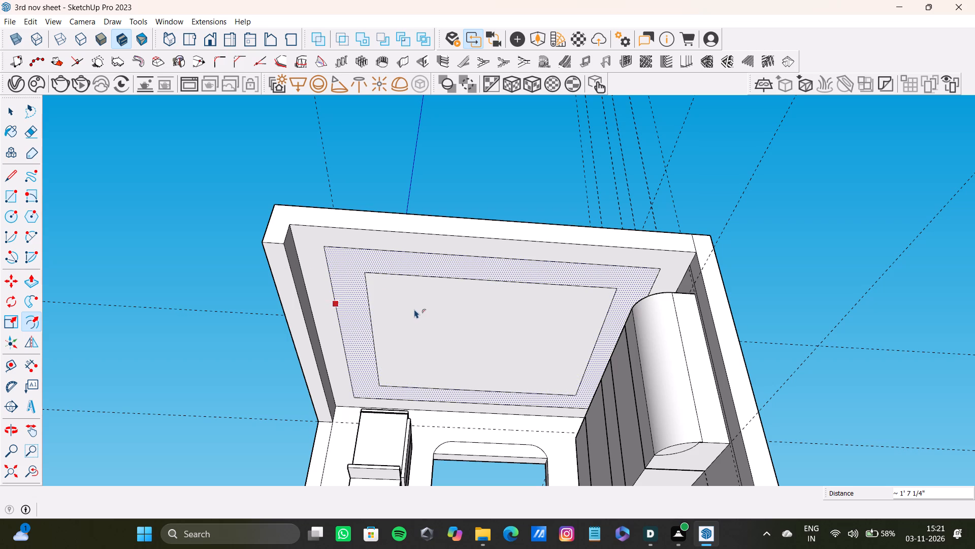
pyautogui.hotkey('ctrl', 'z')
# Offset the ceiling rectangle inward by about 6 9/16" to form a narrow border band.
pyautogui.moveTo(394, 292); pyautogui.dragTo(336, 258)
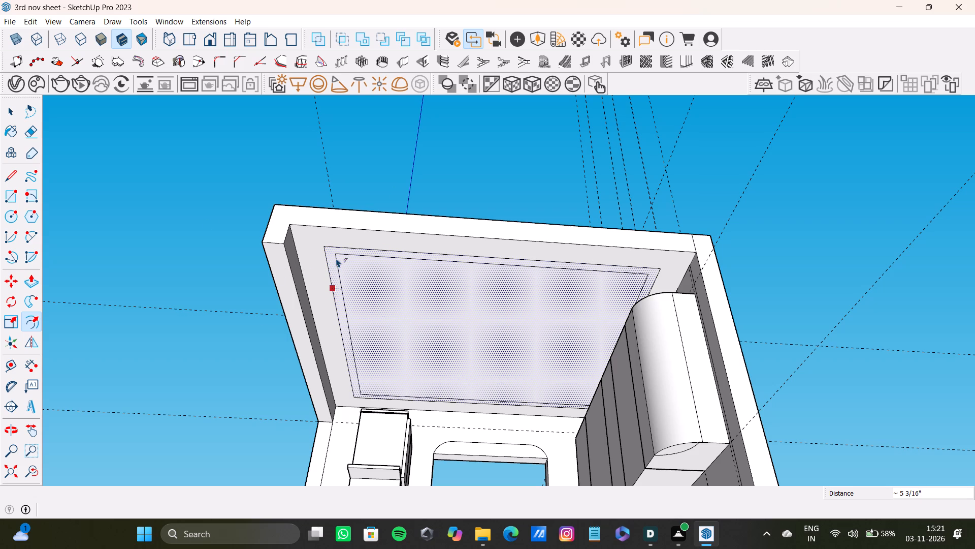
pyautogui.moveTo(336, 258); pyautogui.dragTo(339, 258)
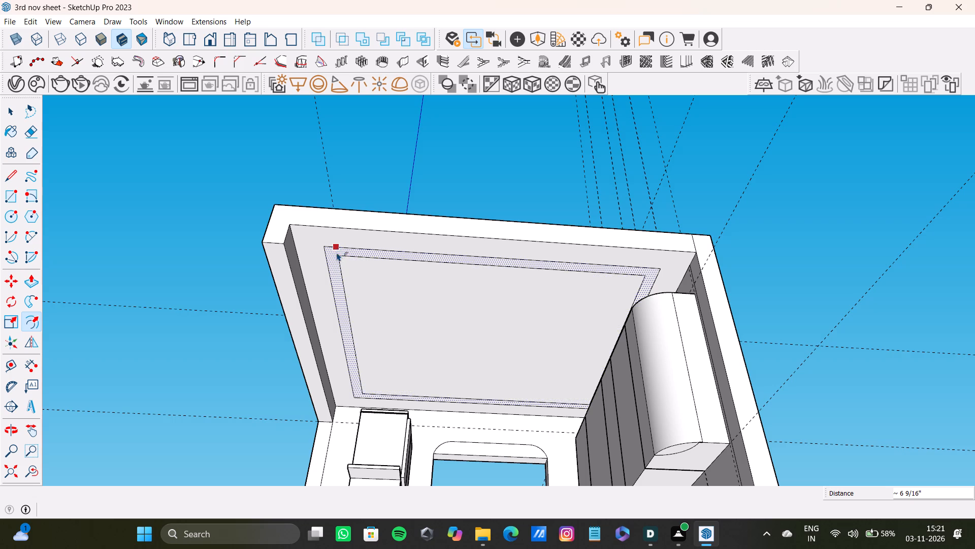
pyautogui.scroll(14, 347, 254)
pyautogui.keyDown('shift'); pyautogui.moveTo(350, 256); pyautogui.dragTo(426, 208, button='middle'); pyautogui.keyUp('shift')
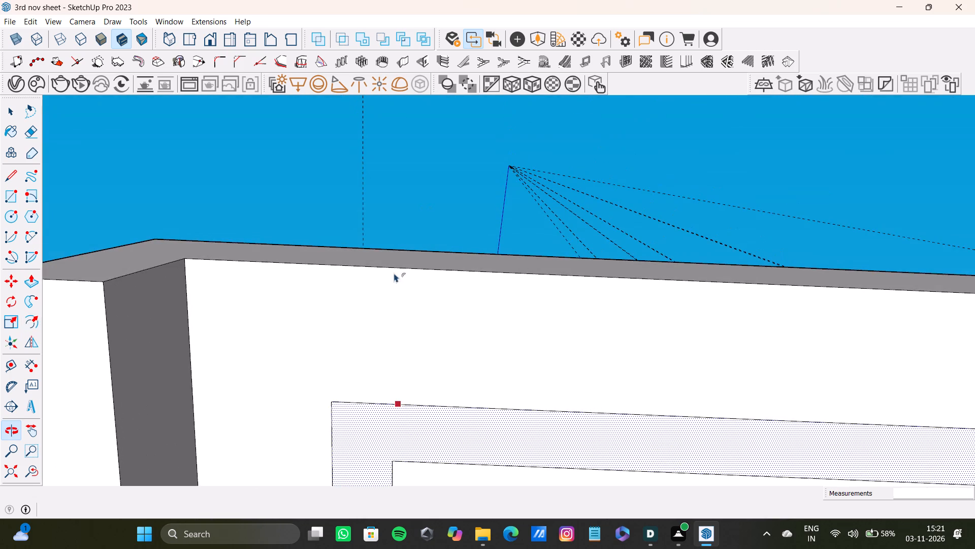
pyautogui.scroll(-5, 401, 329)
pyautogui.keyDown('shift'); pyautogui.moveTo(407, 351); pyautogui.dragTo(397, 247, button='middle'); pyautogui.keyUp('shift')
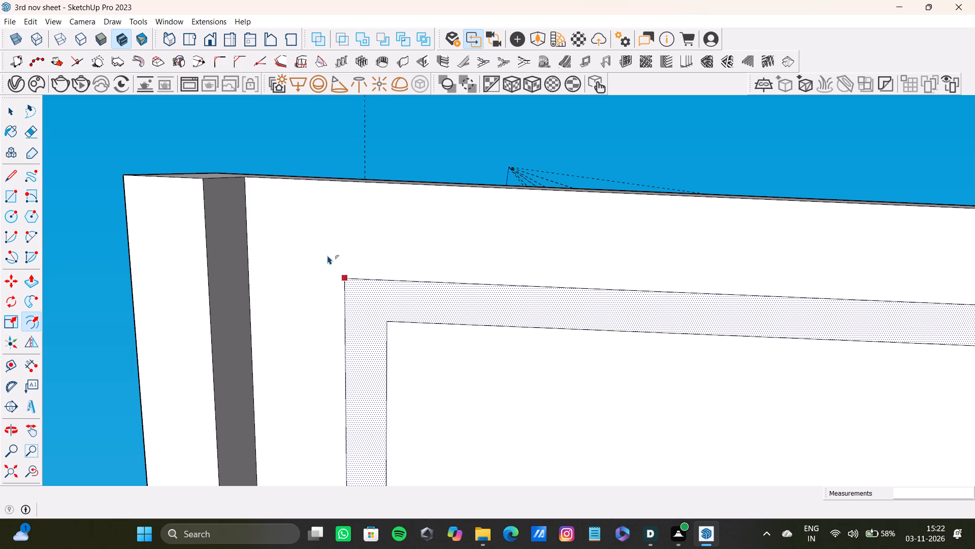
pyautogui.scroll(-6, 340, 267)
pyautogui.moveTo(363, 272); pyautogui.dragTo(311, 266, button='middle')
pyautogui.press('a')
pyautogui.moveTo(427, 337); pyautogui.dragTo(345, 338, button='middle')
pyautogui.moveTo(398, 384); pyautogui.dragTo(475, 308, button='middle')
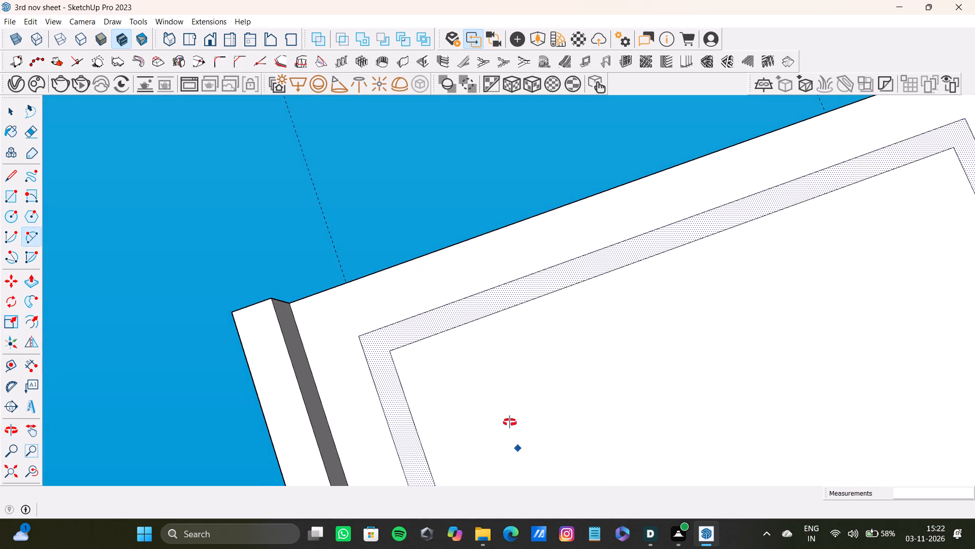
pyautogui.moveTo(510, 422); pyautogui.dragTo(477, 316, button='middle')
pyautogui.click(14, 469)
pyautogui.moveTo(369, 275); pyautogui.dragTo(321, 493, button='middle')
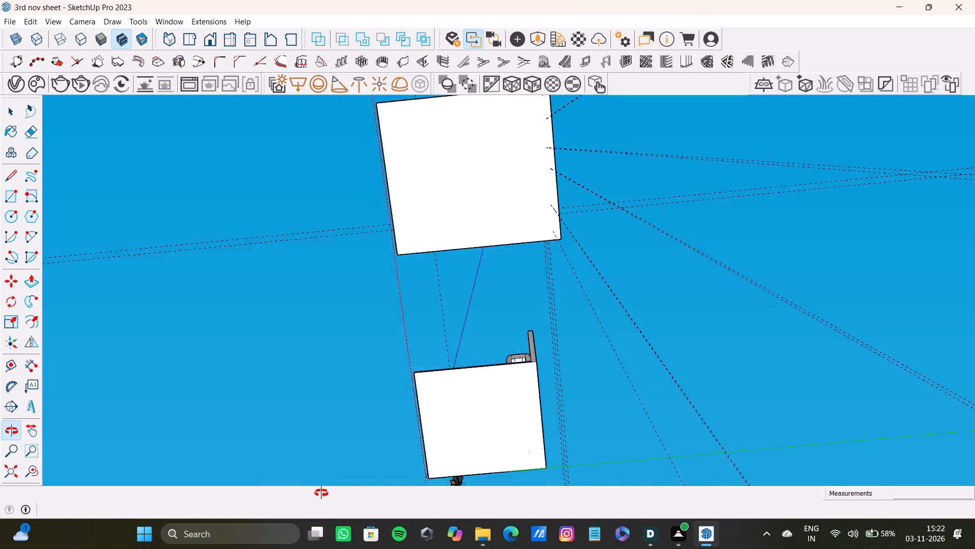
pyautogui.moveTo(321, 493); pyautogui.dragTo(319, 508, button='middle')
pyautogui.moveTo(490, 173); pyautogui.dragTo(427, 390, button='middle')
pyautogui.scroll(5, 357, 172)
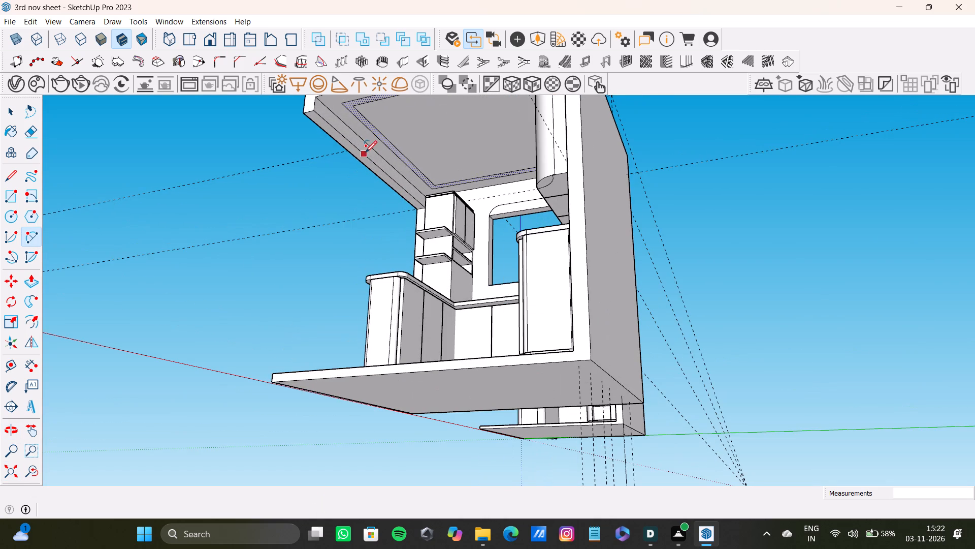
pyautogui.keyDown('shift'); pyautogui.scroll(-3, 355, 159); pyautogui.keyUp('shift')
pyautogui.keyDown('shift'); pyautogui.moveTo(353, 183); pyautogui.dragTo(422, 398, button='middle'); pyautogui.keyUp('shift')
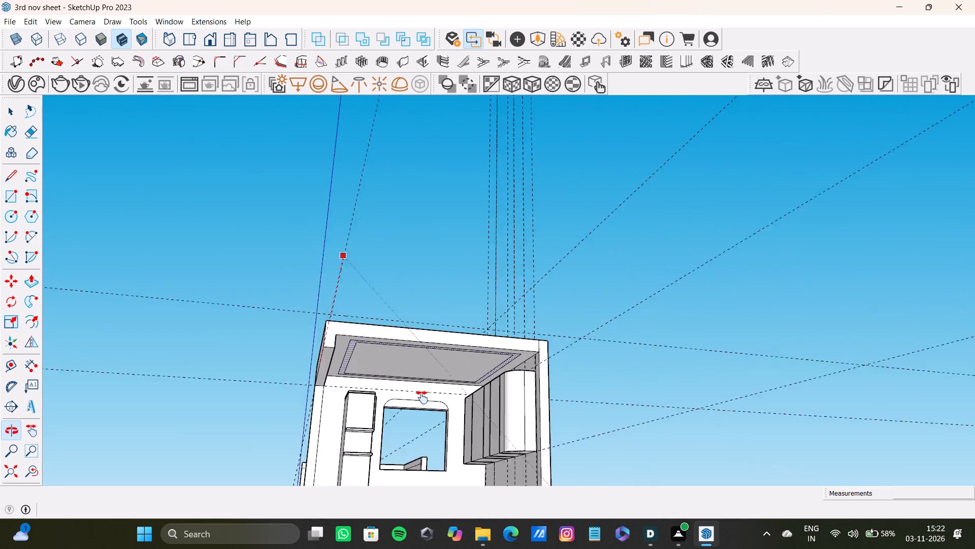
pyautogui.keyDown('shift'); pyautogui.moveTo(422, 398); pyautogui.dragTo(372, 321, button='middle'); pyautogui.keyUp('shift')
# Round the outer ceiling rectangle's front corner on the side opposite the upper cabinets with a two-point arc.
pyautogui.scroll(17, 204, 283)
pyautogui.moveTo(320, 298); pyautogui.dragTo(301, 241, button='middle')
pyautogui.press('space')
pyautogui.press('a')
pyautogui.scroll(4, 289, 345)
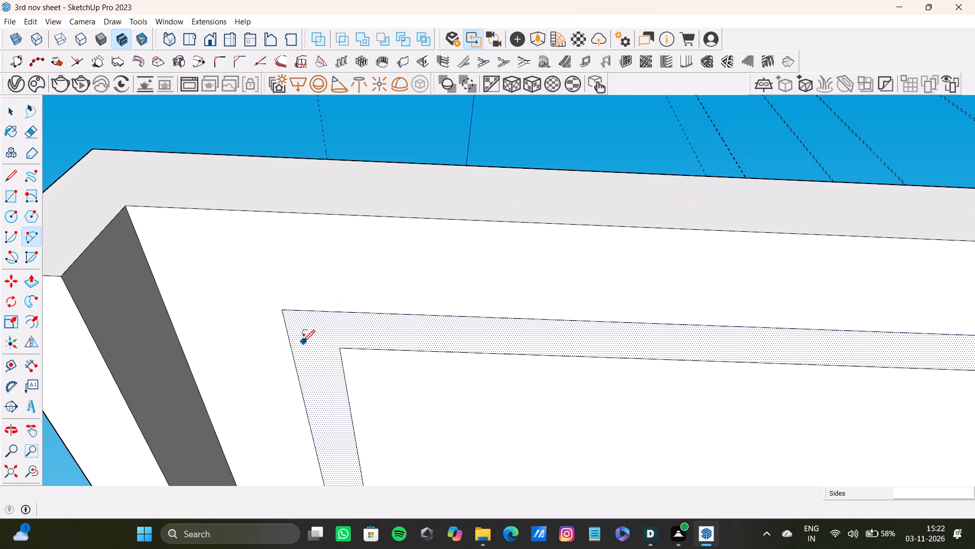
pyautogui.moveTo(303, 342); pyautogui.dragTo(296, 345, button='middle')
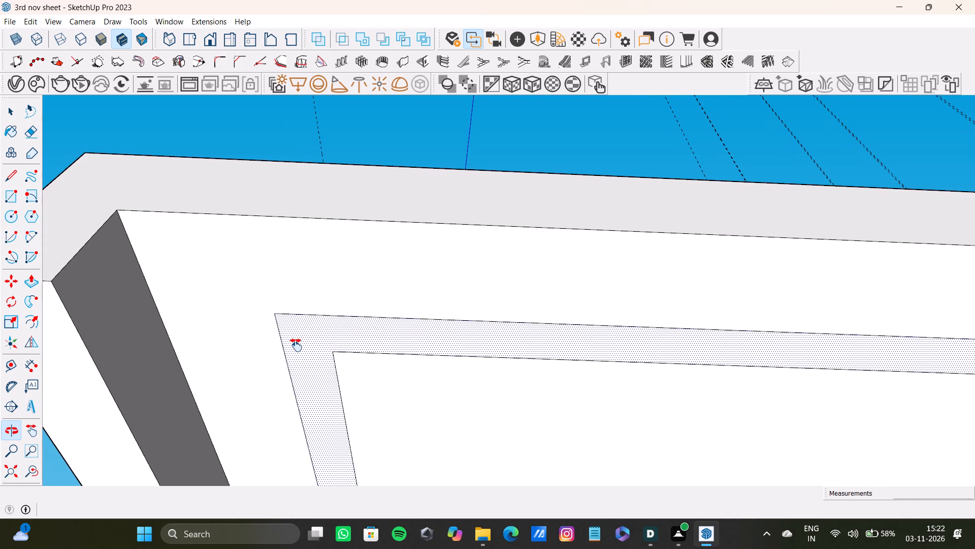
pyautogui.moveTo(296, 345); pyautogui.dragTo(307, 343, button='middle')
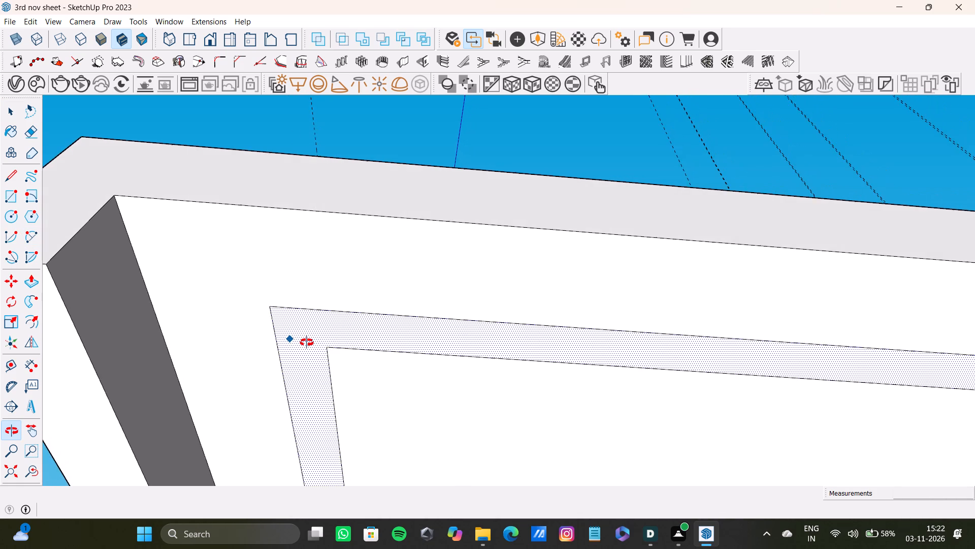
pyautogui.moveTo(307, 343); pyautogui.dragTo(348, 270, button='middle')
pyautogui.scroll(2, 292, 295)
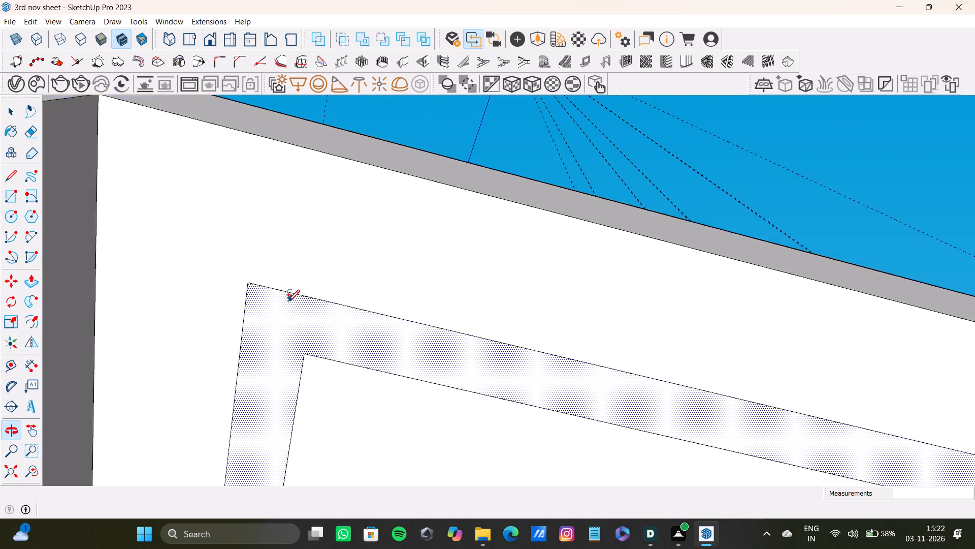
pyautogui.scroll(5, 288, 301)
pyautogui.moveTo(219, 354); pyautogui.dragTo(224, 352)
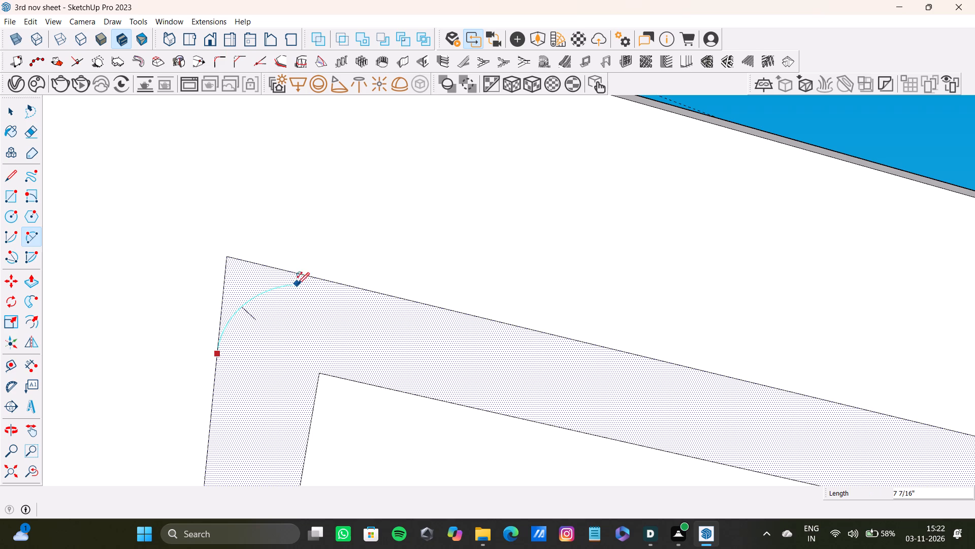
pyautogui.click(323, 279)
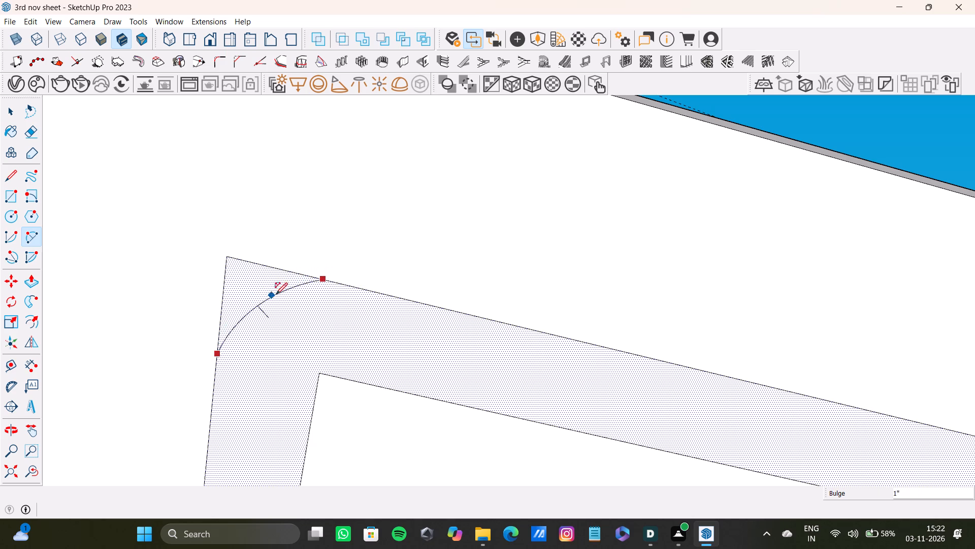
pyautogui.click(268, 285)
# Round the inner ceiling rectangle's matching front corner with a two-point arc across its two edges.
pyautogui.scroll(-12, 304, 331)
pyautogui.moveTo(318, 332); pyautogui.dragTo(308, 219, button='middle')
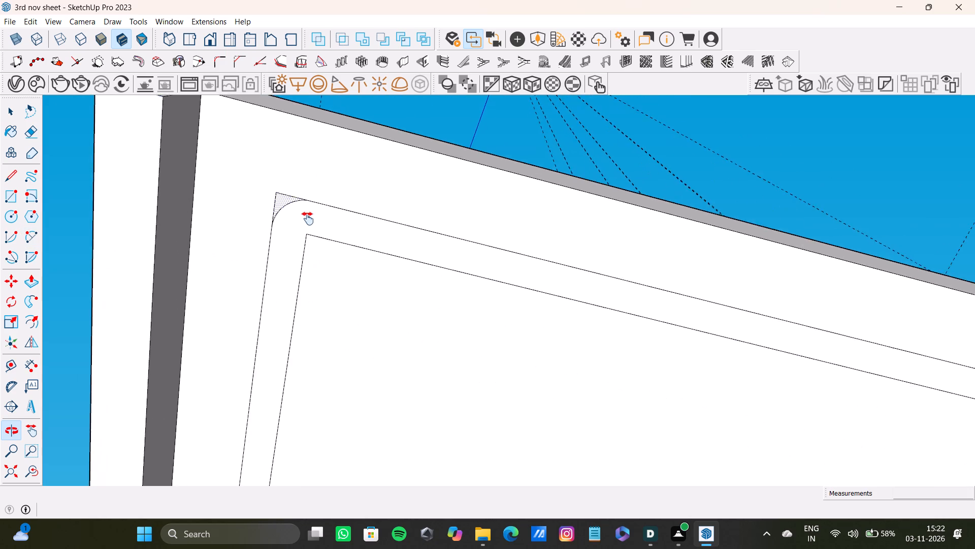
pyautogui.moveTo(308, 219); pyautogui.dragTo(296, 230, button='middle')
pyautogui.scroll(7, 310, 255)
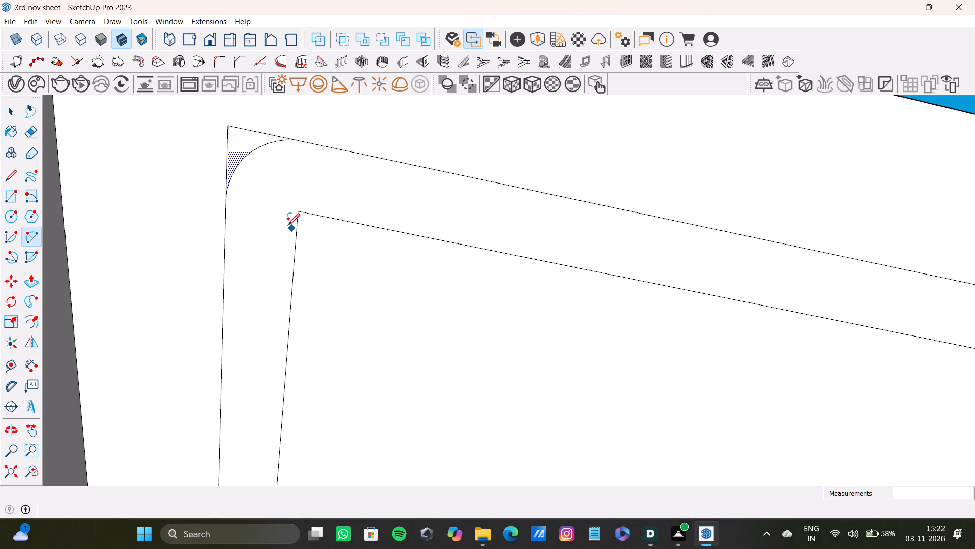
pyautogui.scroll(7, 295, 258)
pyautogui.click(296, 267)
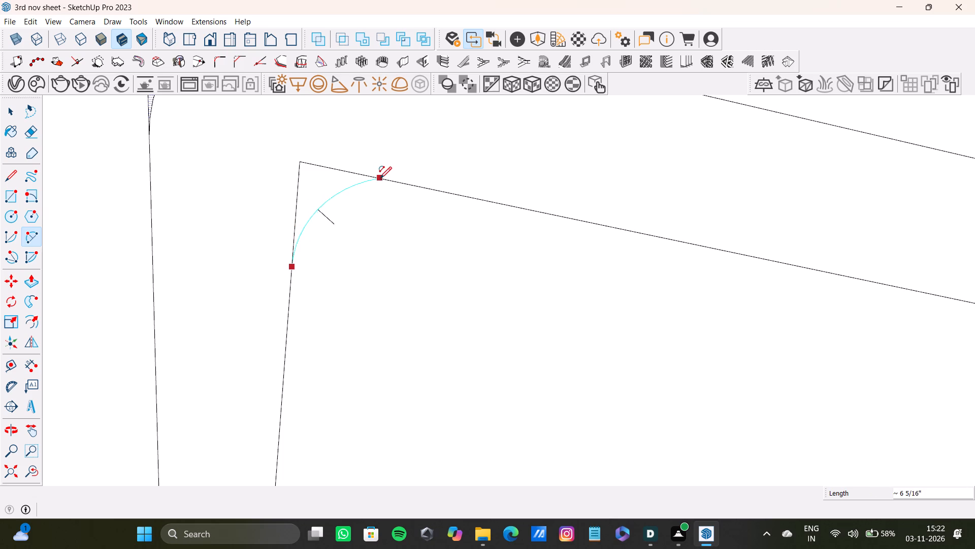
pyautogui.click(400, 185)
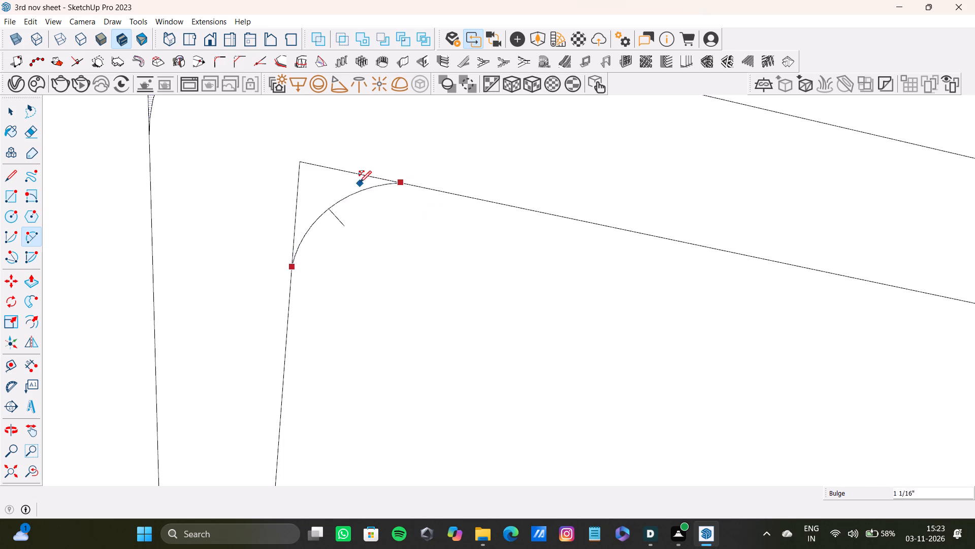
pyautogui.click(362, 180)
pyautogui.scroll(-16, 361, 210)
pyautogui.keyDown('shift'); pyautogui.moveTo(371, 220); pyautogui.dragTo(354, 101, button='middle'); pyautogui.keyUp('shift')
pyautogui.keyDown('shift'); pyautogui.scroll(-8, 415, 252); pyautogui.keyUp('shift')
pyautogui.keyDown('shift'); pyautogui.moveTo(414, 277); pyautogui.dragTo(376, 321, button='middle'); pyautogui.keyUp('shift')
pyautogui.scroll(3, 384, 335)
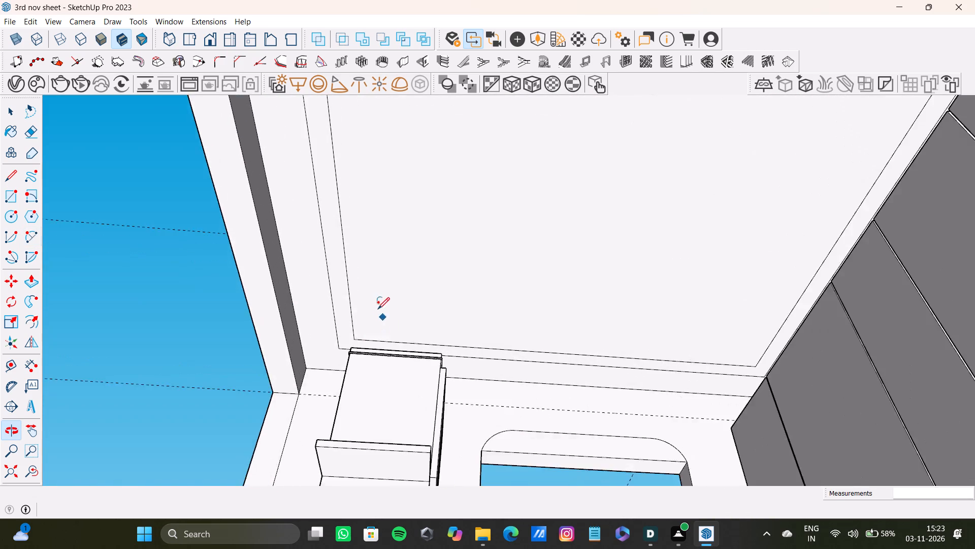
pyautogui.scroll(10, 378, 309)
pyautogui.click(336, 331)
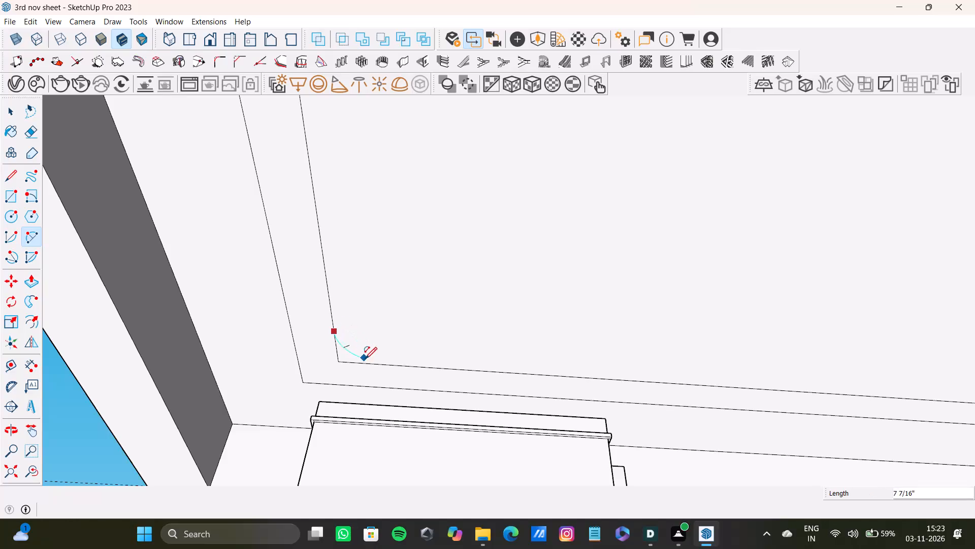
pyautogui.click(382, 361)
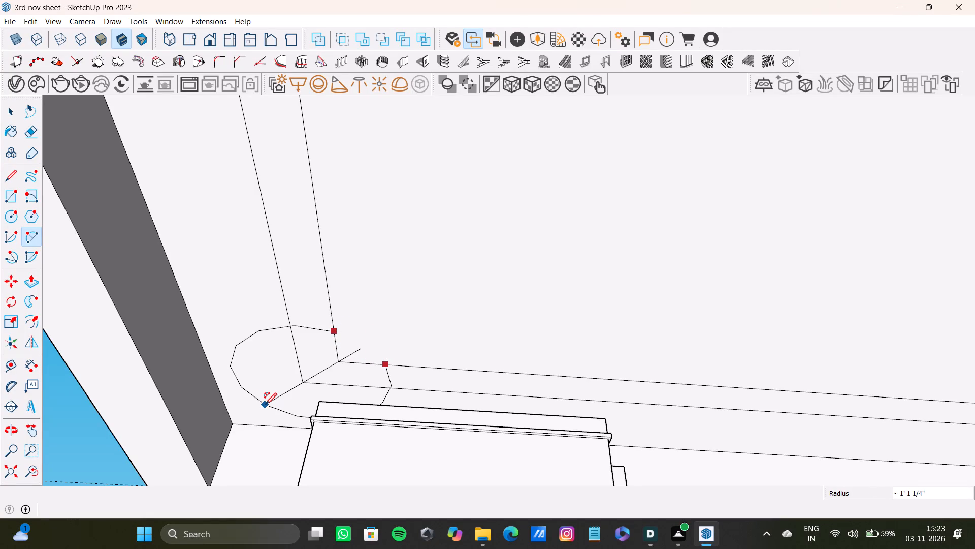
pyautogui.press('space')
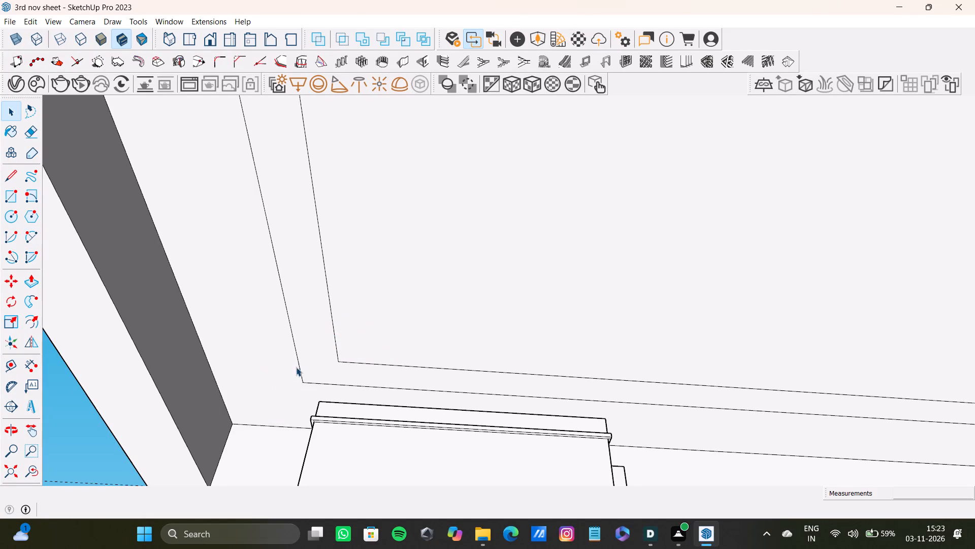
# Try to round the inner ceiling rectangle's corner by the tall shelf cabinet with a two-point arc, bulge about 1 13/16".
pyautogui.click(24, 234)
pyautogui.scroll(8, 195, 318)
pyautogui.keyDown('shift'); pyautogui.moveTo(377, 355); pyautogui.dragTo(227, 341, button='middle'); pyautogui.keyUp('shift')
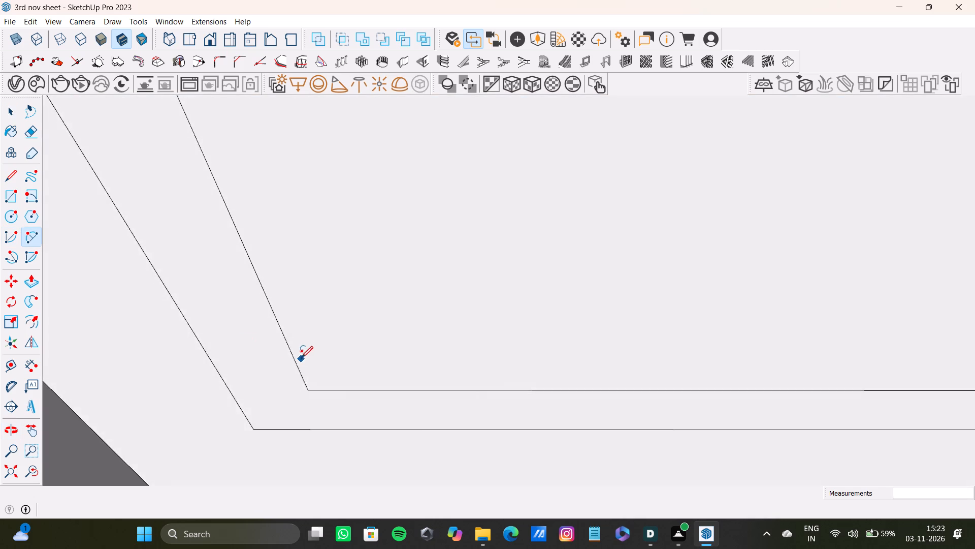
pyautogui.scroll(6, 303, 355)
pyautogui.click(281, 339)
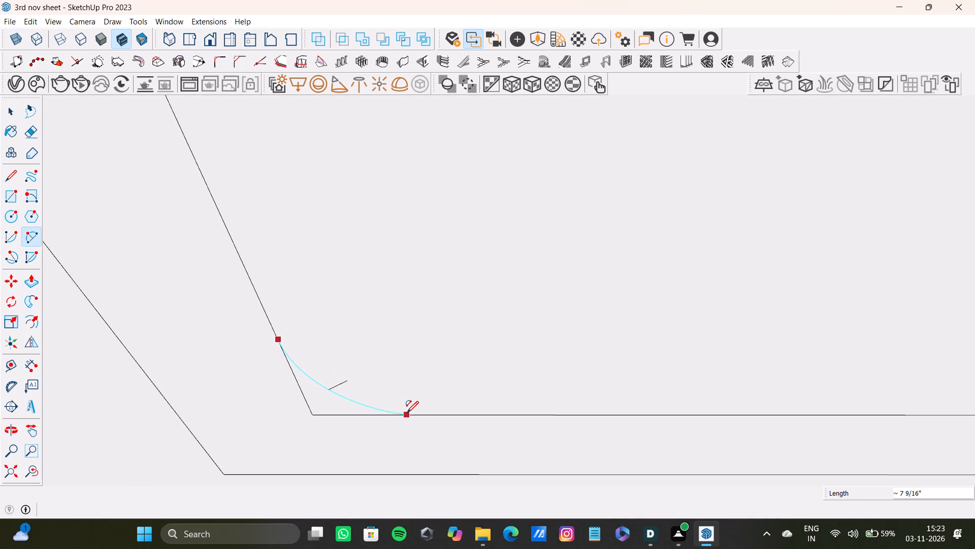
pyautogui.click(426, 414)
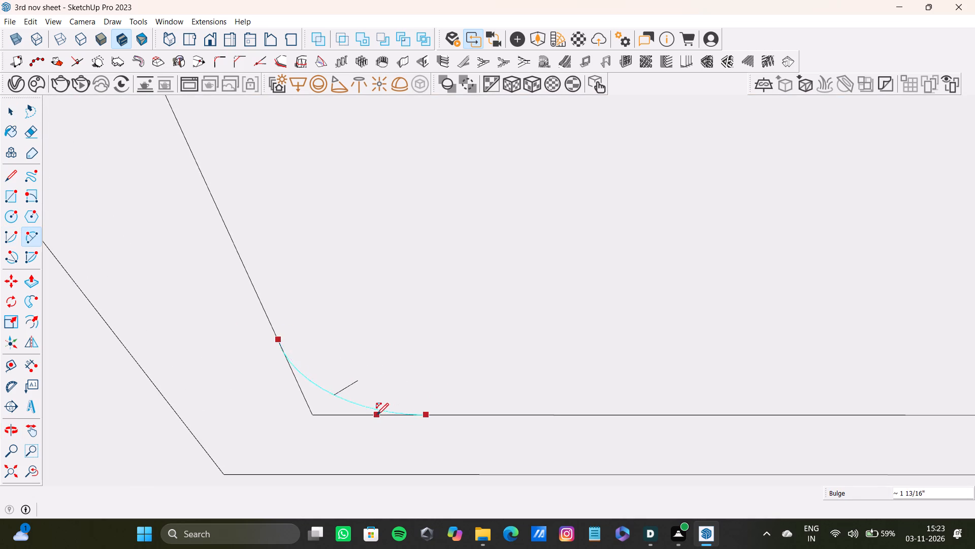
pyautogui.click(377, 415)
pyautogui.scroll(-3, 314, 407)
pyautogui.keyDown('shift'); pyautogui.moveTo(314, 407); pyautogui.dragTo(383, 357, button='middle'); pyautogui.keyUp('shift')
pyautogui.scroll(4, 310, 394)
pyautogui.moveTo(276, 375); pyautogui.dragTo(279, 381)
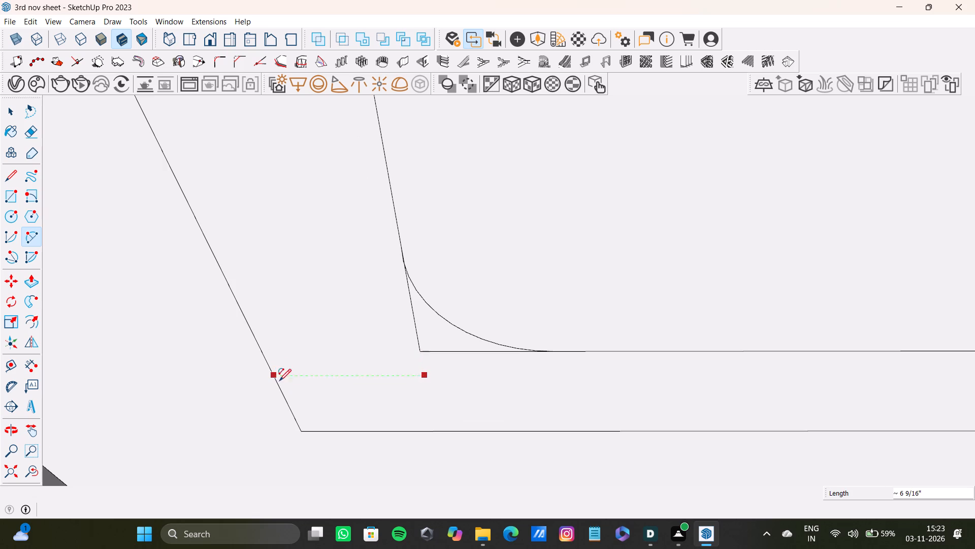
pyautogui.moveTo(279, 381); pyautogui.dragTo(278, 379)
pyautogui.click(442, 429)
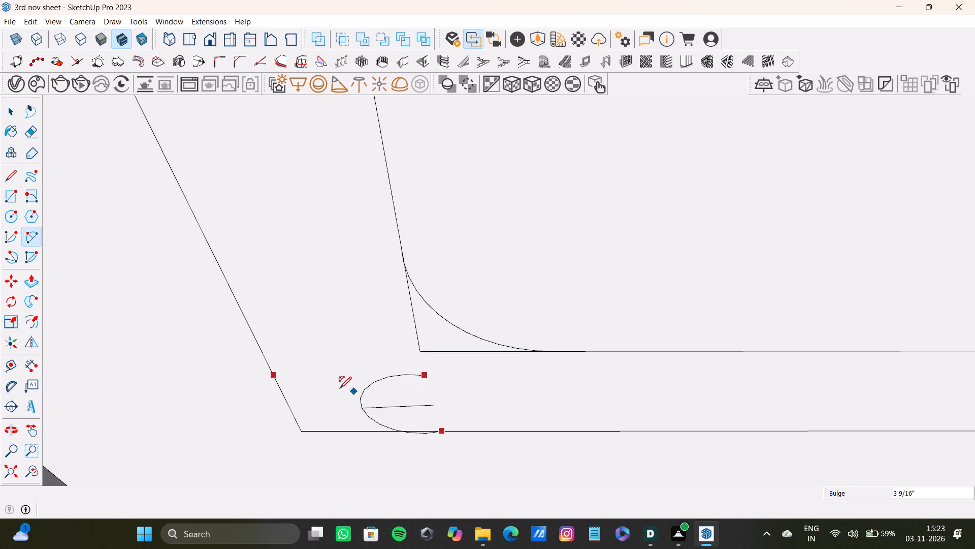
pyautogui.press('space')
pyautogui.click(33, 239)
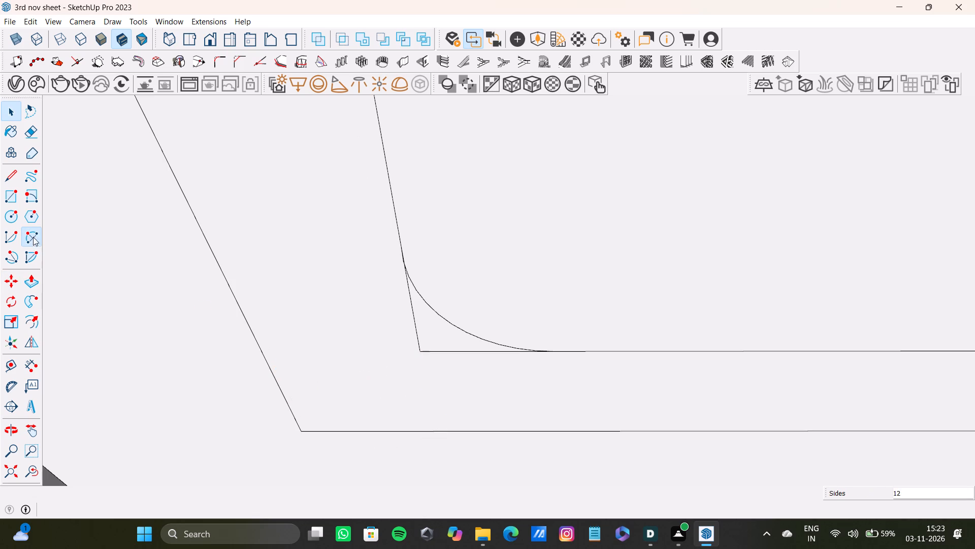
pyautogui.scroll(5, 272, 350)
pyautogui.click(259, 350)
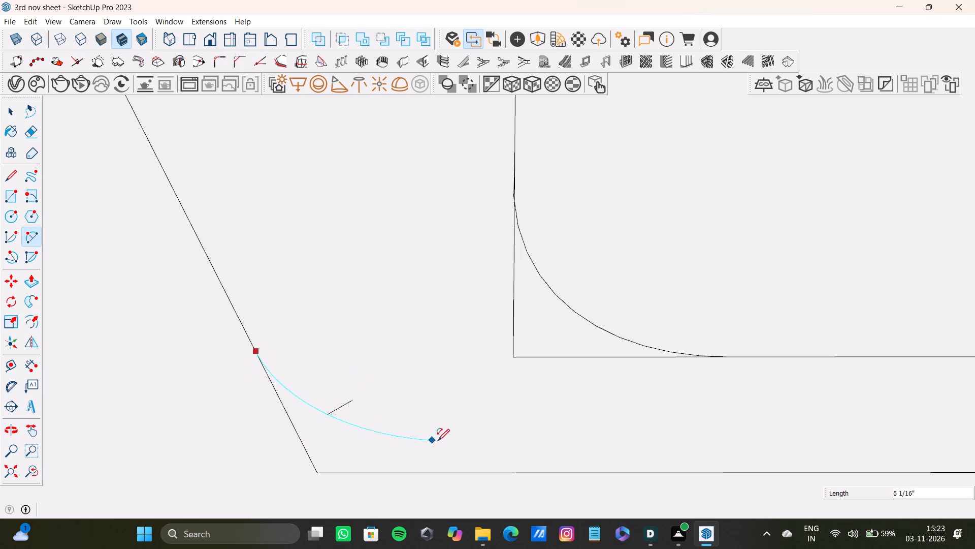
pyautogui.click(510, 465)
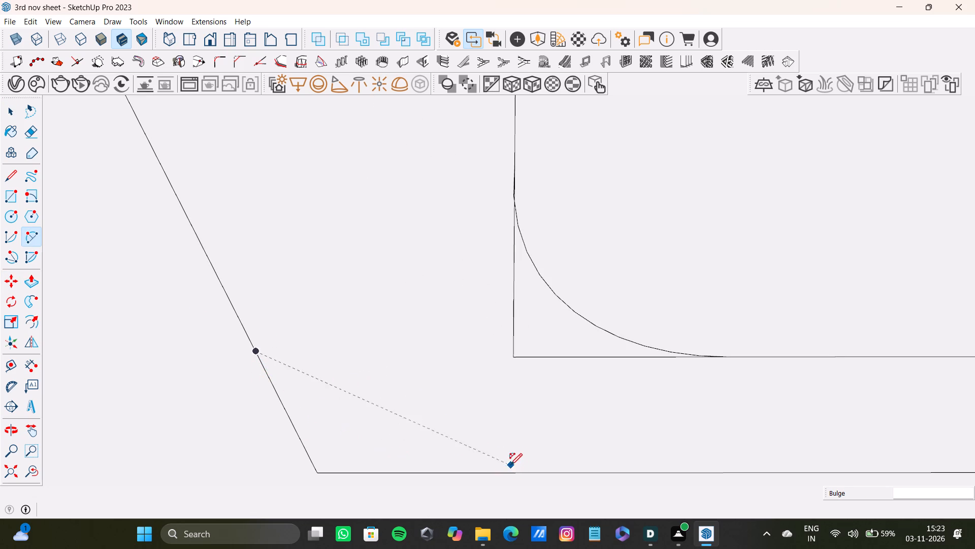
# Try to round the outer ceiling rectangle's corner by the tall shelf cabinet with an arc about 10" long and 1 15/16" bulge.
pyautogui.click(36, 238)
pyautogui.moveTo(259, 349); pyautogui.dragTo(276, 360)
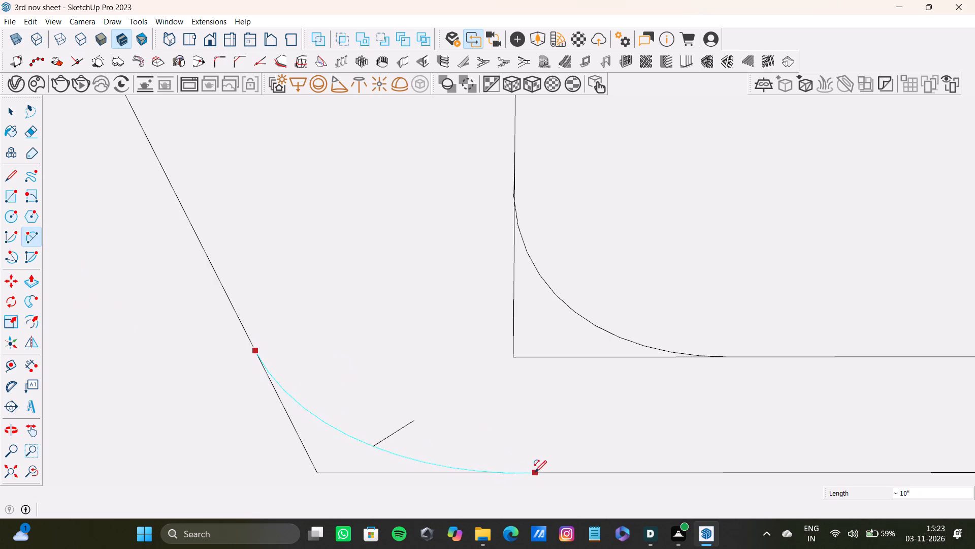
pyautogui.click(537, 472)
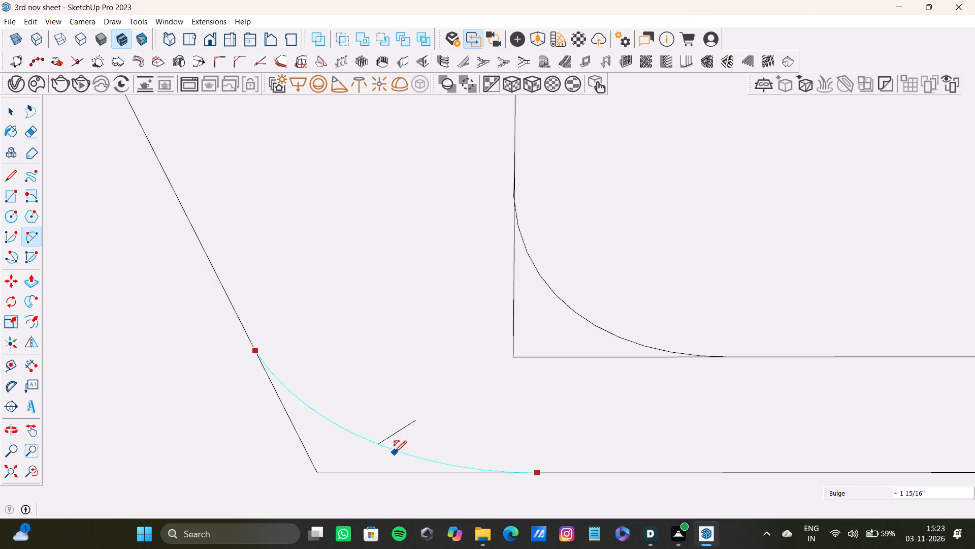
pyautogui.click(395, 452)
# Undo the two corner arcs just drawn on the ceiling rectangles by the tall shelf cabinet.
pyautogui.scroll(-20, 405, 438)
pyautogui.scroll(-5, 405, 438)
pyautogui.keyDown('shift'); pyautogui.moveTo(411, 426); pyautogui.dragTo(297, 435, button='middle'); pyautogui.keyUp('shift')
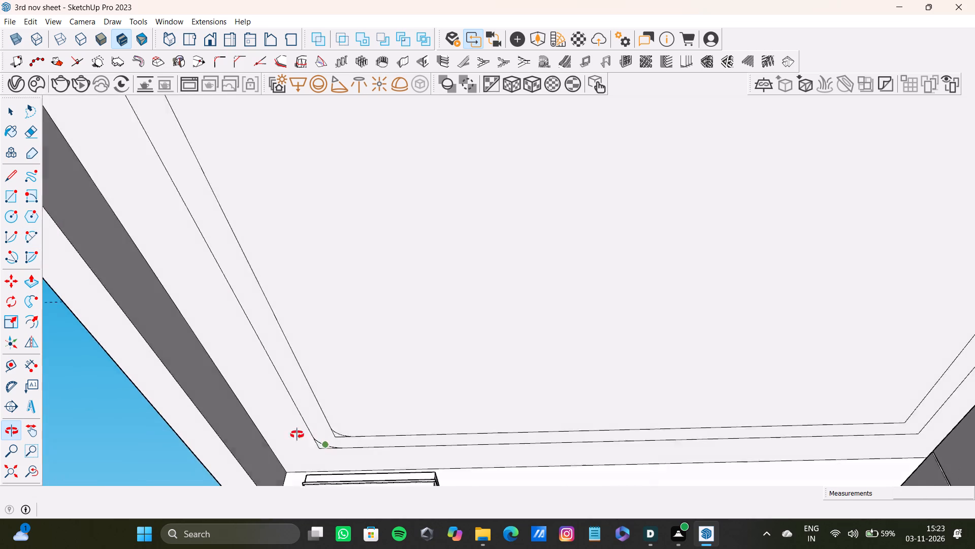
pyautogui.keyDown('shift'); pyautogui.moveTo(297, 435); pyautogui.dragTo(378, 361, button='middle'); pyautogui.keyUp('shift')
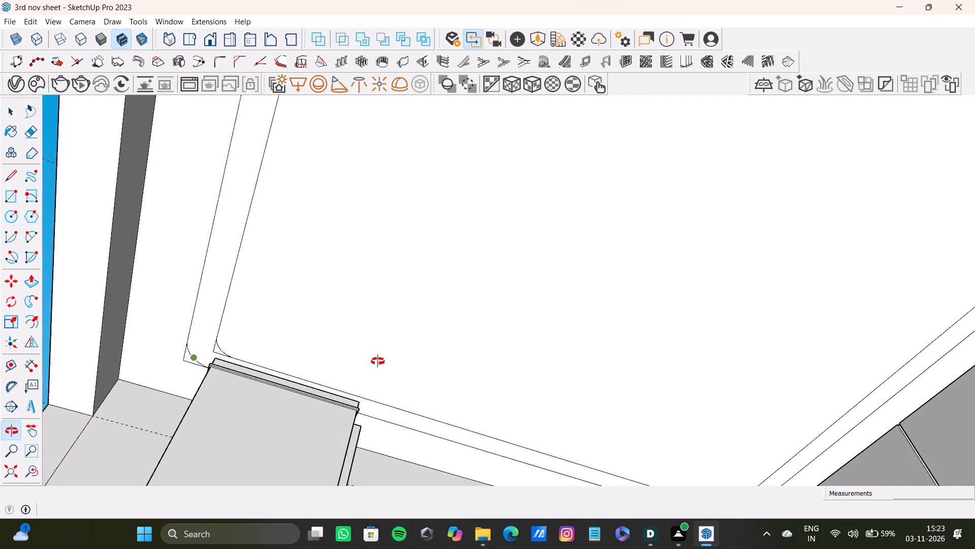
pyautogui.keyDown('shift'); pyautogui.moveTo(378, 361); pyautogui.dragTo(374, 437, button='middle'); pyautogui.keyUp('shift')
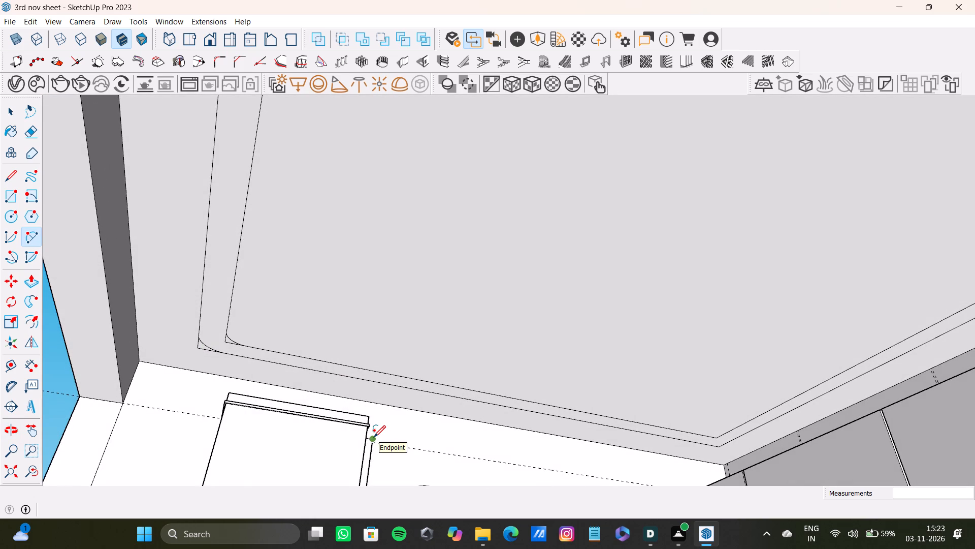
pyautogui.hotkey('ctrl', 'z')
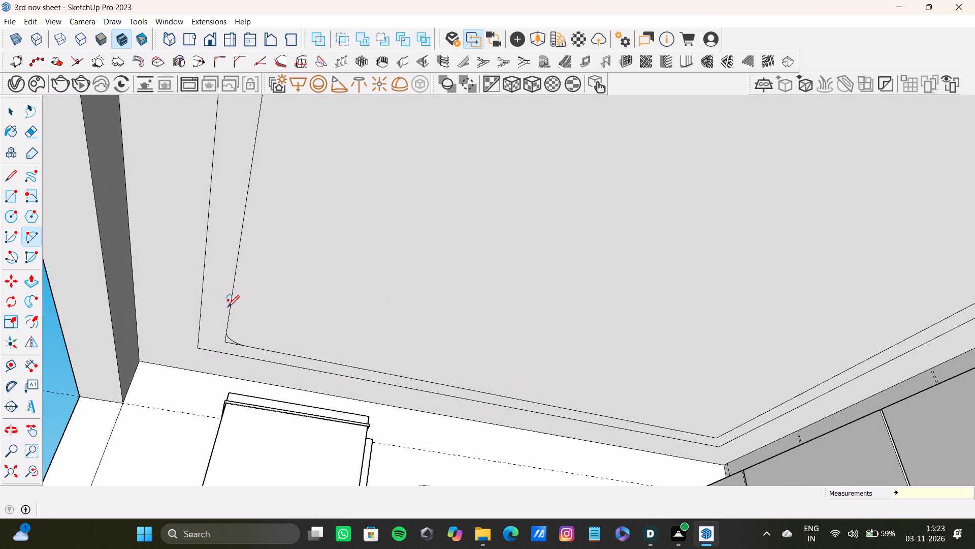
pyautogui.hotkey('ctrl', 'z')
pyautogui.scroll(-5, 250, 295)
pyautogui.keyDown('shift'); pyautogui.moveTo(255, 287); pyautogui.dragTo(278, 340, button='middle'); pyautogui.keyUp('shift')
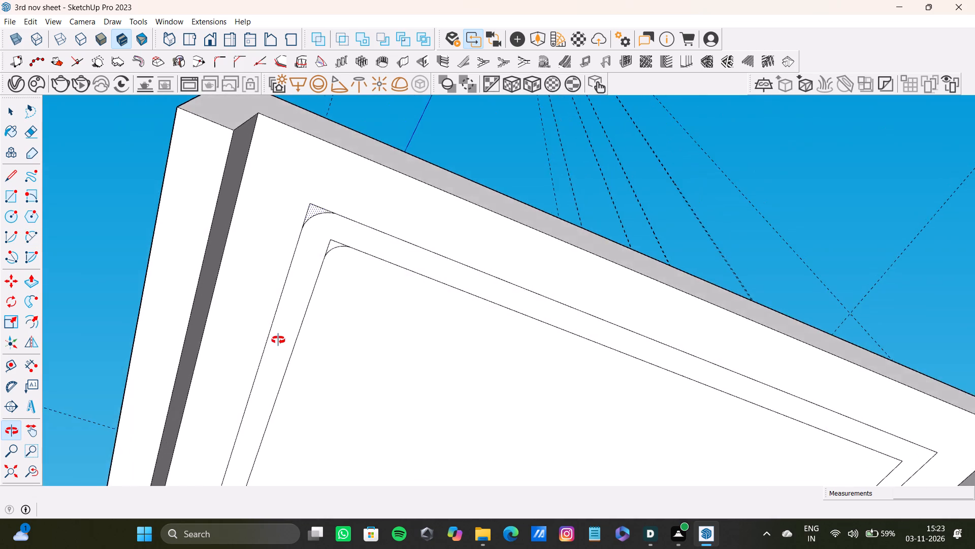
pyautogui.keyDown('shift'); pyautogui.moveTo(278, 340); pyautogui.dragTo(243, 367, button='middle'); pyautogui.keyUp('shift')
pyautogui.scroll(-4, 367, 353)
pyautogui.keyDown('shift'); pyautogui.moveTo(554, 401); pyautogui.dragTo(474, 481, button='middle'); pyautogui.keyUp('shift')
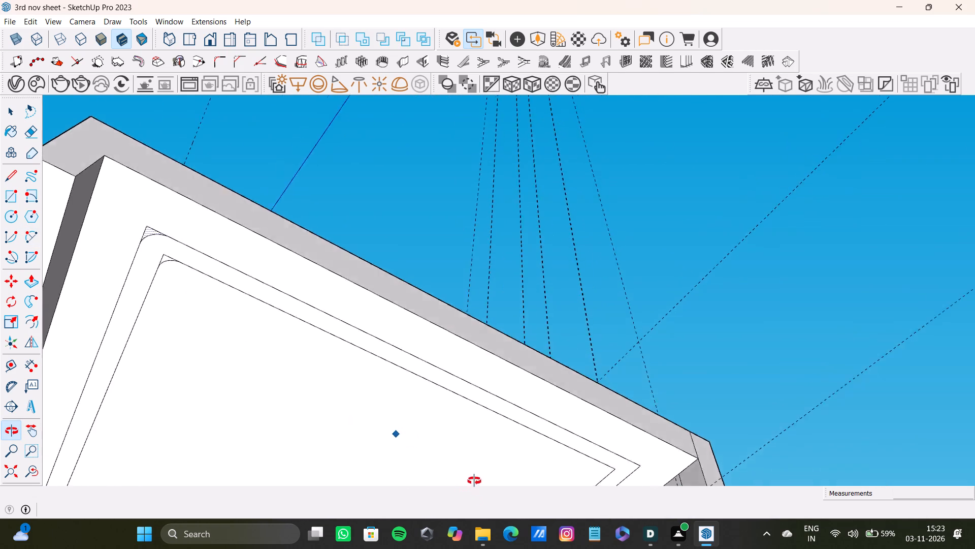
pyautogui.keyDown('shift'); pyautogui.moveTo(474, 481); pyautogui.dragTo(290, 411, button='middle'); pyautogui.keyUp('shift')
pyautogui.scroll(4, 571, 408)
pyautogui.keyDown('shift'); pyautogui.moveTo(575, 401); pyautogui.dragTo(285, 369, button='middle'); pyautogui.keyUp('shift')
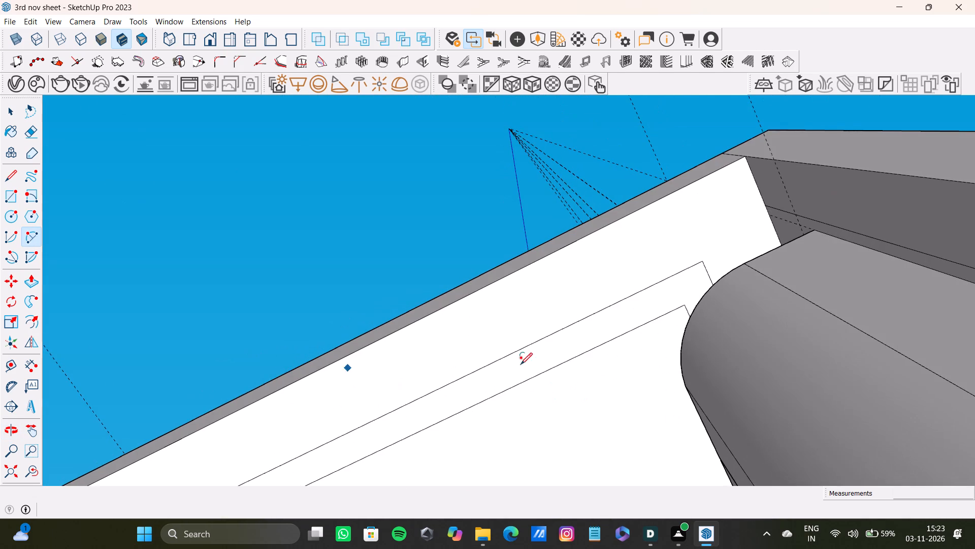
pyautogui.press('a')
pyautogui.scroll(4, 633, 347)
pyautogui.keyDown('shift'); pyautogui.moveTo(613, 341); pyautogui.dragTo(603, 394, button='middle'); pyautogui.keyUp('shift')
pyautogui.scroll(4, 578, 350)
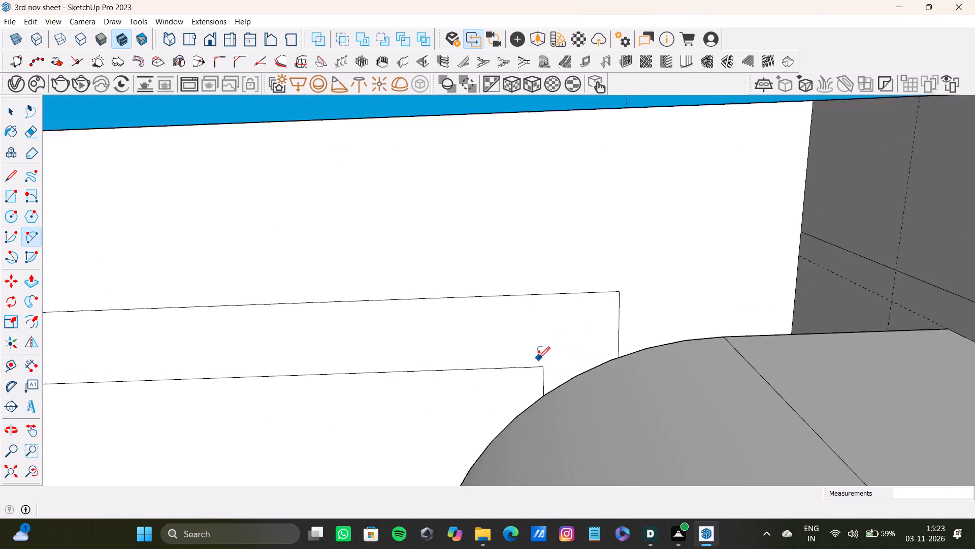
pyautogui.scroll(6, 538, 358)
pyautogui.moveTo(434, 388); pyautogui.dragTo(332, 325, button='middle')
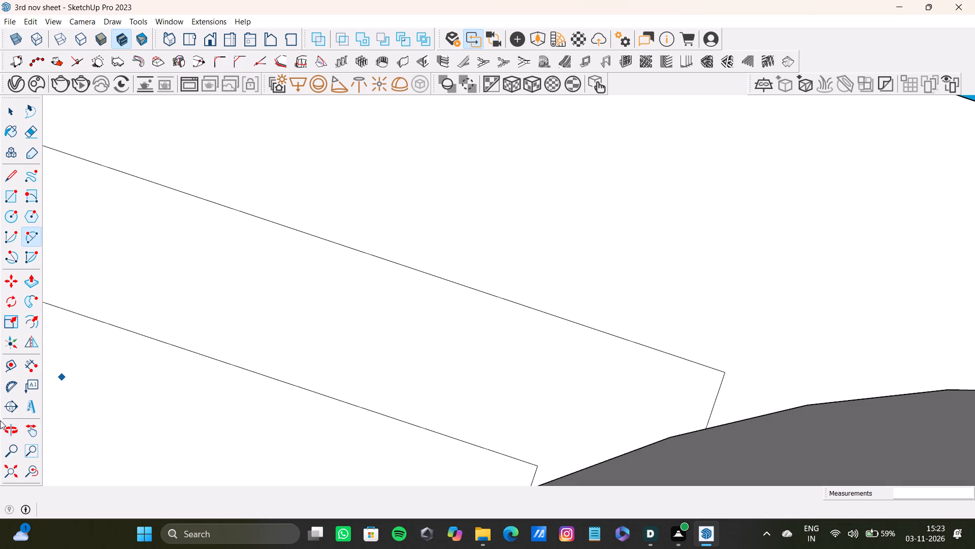
# Round the inner ceiling rectangle's back corner, between the window wall and upper cabinets, with a tangent two-point arc spanning about 6 13/16".
pyautogui.click(11, 468)
pyautogui.moveTo(262, 421); pyautogui.dragTo(481, 539, button='middle')
pyautogui.scroll(-1, 404, 311)
pyautogui.keyDown('shift'); pyautogui.moveTo(397, 300); pyautogui.dragTo(385, 472, button='middle'); pyautogui.keyUp('shift')
pyautogui.scroll(20, 601, 316)
pyautogui.scroll(3, 601, 316)
pyautogui.middleClick(557, 272)
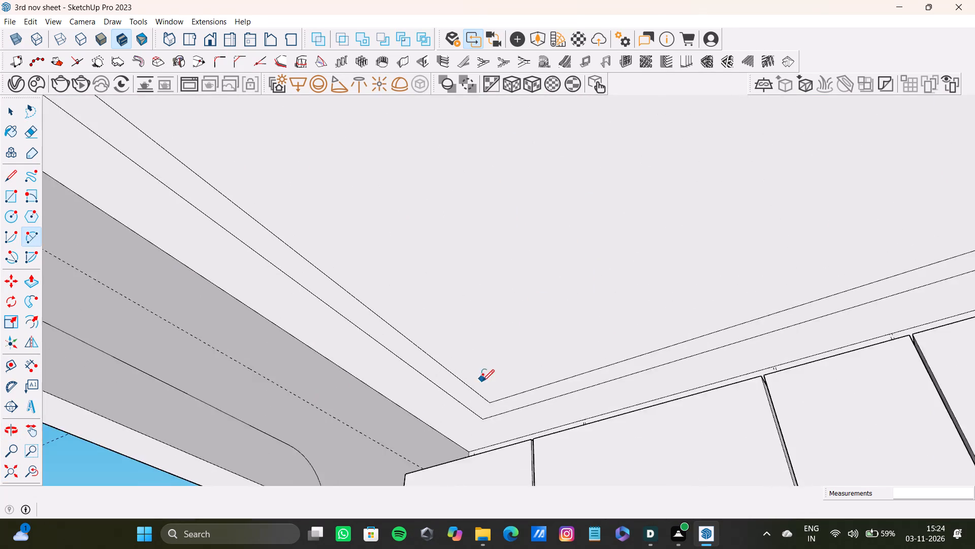
pyautogui.scroll(7, 482, 381)
pyautogui.click(473, 404)
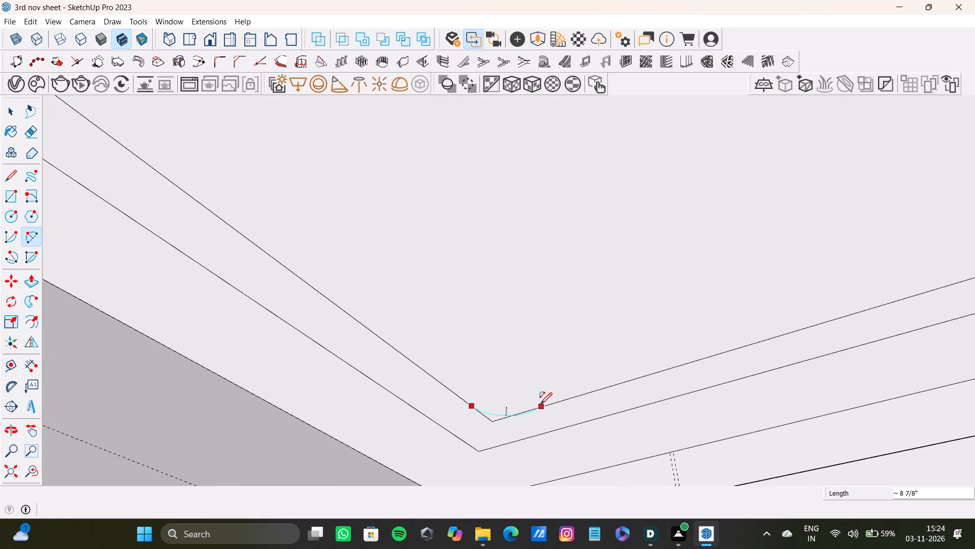
pyautogui.scroll(3, 507, 412)
pyautogui.scroll(-5, 502, 414)
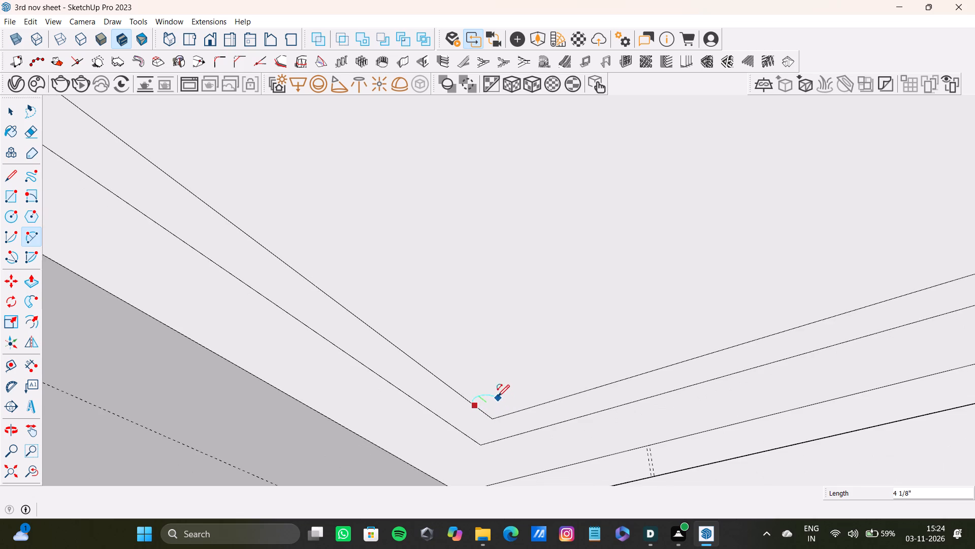
pyautogui.moveTo(498, 396); pyautogui.dragTo(449, 392, button='middle')
pyautogui.scroll(12, 462, 350)
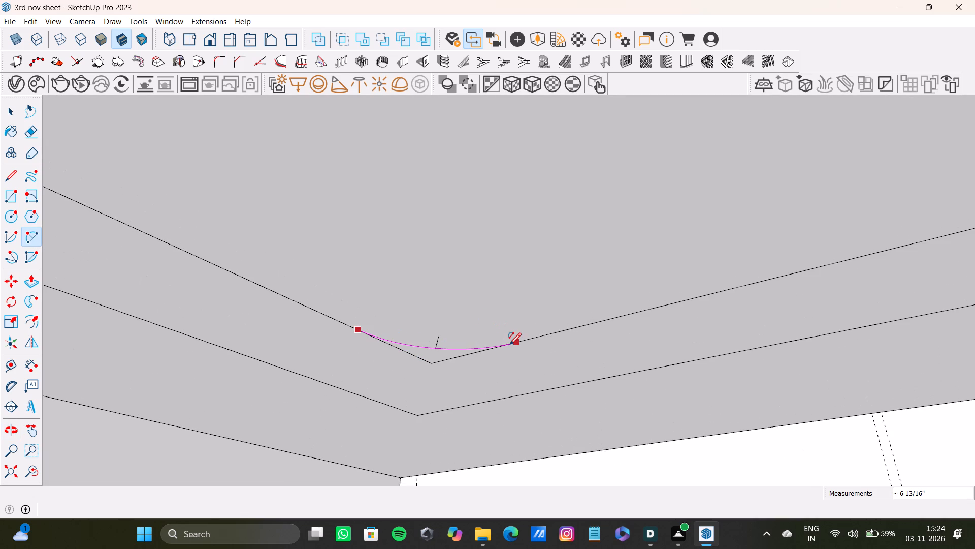
pyautogui.click(510, 345)
pyautogui.click(457, 351)
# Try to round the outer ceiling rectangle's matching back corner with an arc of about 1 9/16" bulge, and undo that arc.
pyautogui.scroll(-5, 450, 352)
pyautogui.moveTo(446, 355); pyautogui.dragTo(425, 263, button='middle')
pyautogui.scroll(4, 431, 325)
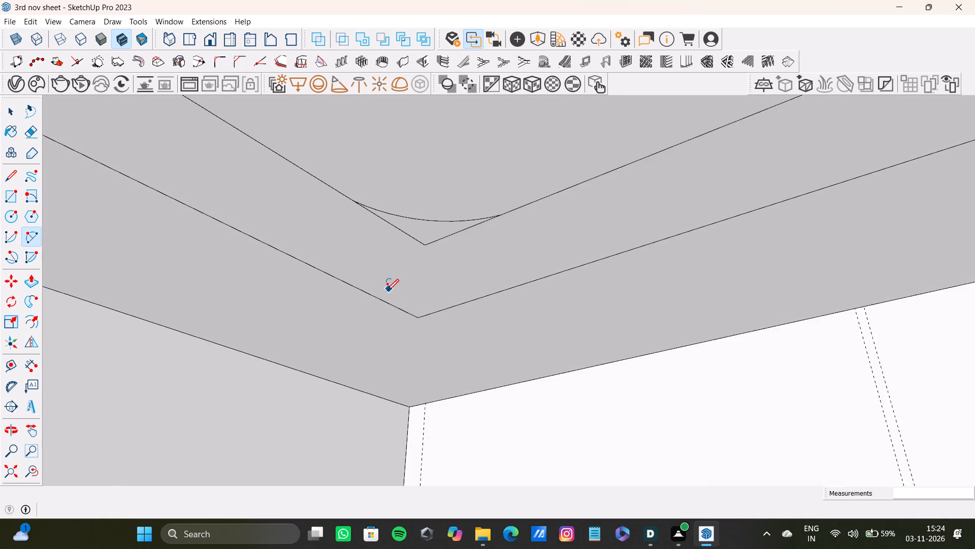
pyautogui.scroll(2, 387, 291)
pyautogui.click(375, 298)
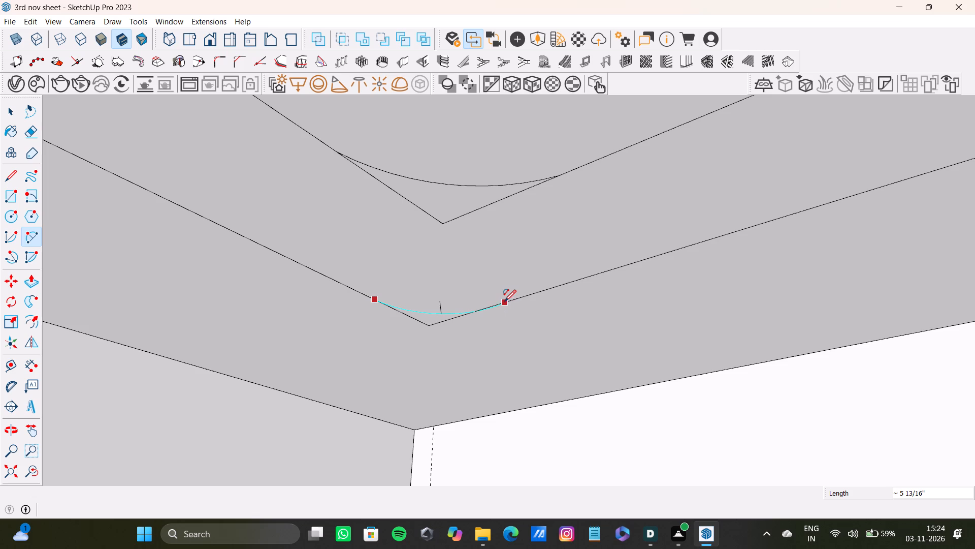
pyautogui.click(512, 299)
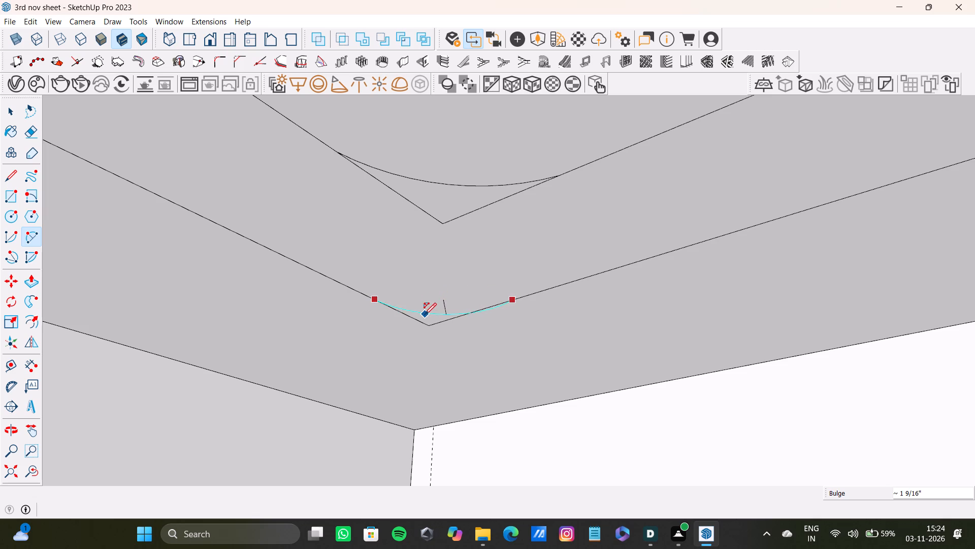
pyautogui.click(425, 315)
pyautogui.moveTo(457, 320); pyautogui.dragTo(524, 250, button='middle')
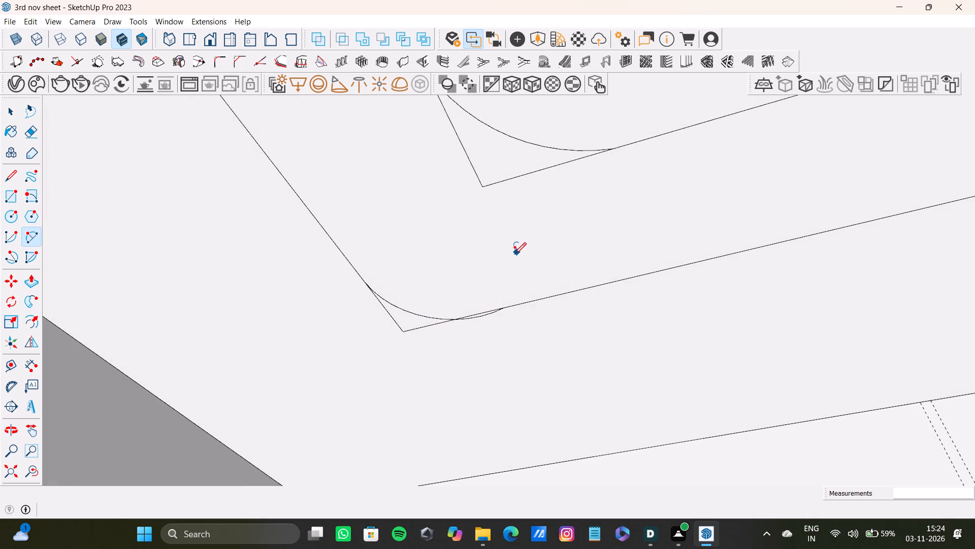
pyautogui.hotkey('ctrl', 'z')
# Round the outer ceiling rectangle's back corner between the window wall and upper cabinets with a tangent arc of about 6 3/16" radius.
pyautogui.click(333, 238)
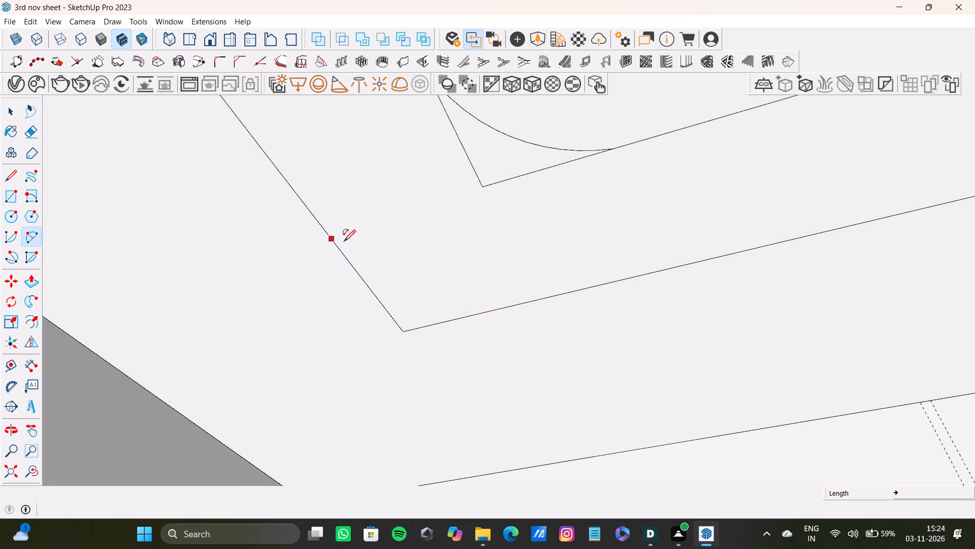
pyautogui.click(524, 302)
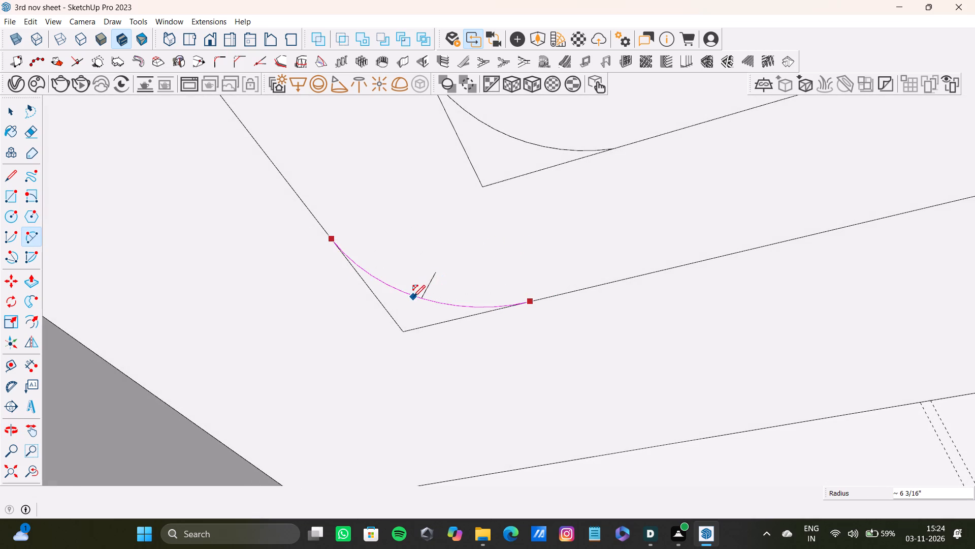
pyautogui.click(413, 297)
pyautogui.scroll(-18, 414, 289)
pyautogui.keyDown('shift'); pyautogui.moveTo(480, 260); pyautogui.dragTo(480, 264, button='middle'); pyautogui.keyUp('shift')
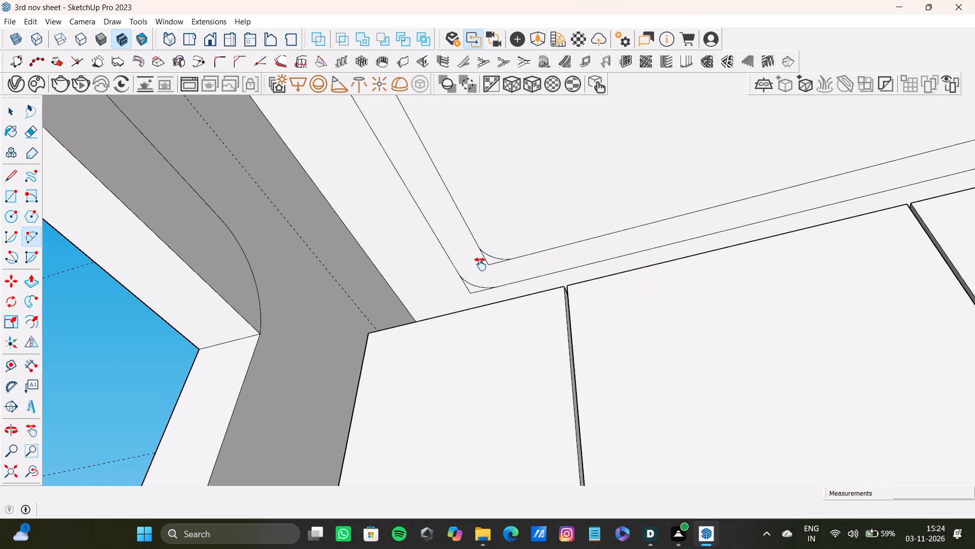
pyautogui.keyDown('shift'); pyautogui.moveTo(480, 264); pyautogui.dragTo(489, 308, button='middle'); pyautogui.keyUp('shift')
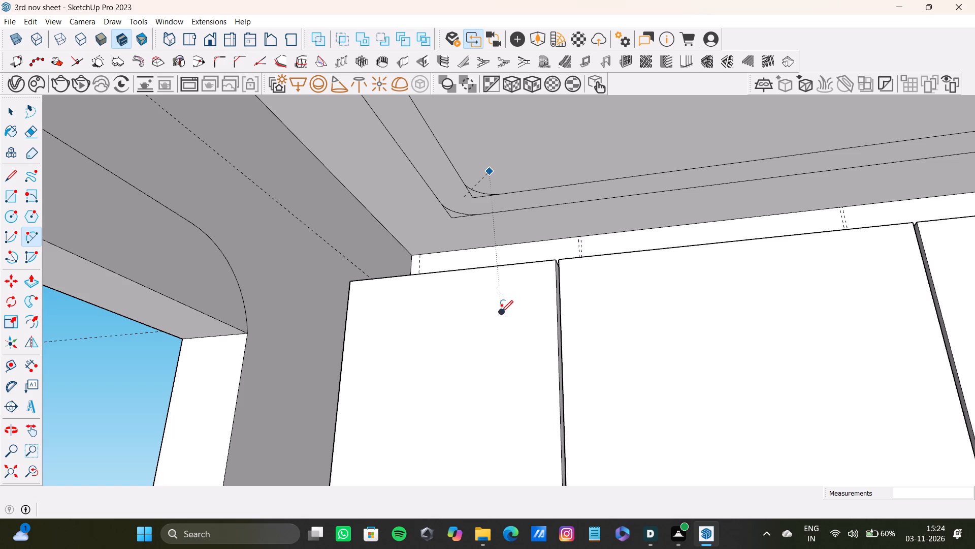
# Examine the ceiling border band from below, ending at its front corner above the rounded-end upper cabinet.
pyautogui.scroll(-13, 582, 243)
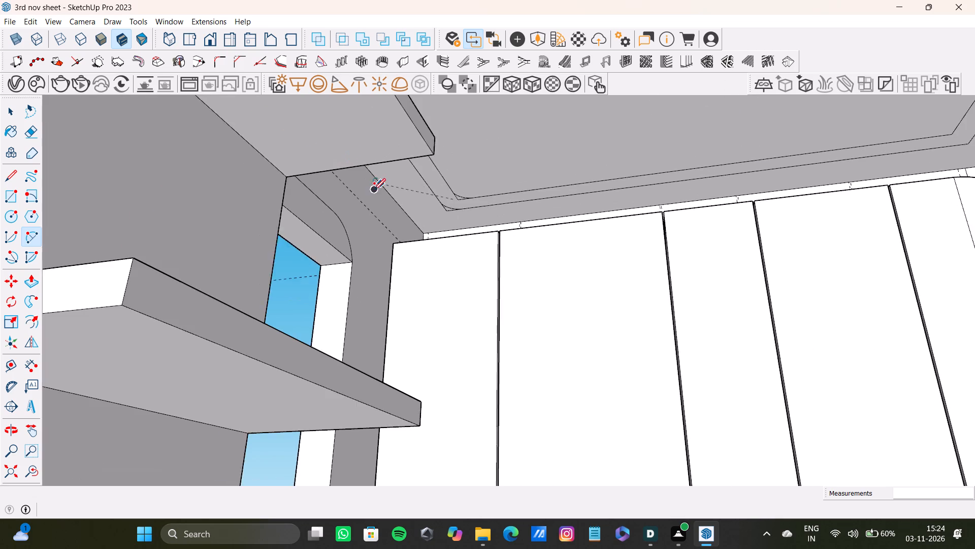
pyautogui.keyDown('shift'); pyautogui.moveTo(374, 190); pyautogui.dragTo(269, 189, button='middle'); pyautogui.keyUp('shift')
pyautogui.scroll(-9, 333, 172)
pyautogui.keyDown('shift'); pyautogui.moveTo(403, 198); pyautogui.dragTo(426, 213, button='middle'); pyautogui.keyUp('shift')
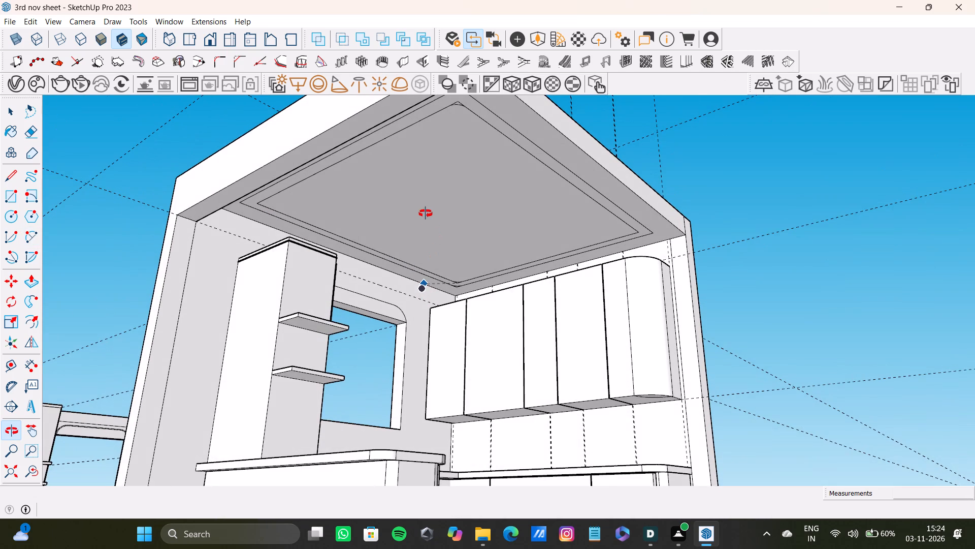
pyautogui.keyDown('shift'); pyautogui.moveTo(426, 213); pyautogui.dragTo(426, 209, button='middle'); pyautogui.keyUp('shift')
pyautogui.scroll(-4, 438, 181)
pyautogui.keyDown('shift'); pyautogui.moveTo(456, 122); pyautogui.dragTo(461, 168, button='middle'); pyautogui.keyUp('shift')
pyautogui.scroll(-3, 535, 235)
pyautogui.keyDown('shift'); pyautogui.moveTo(542, 302); pyautogui.dragTo(522, 270, button='middle'); pyautogui.keyUp('shift')
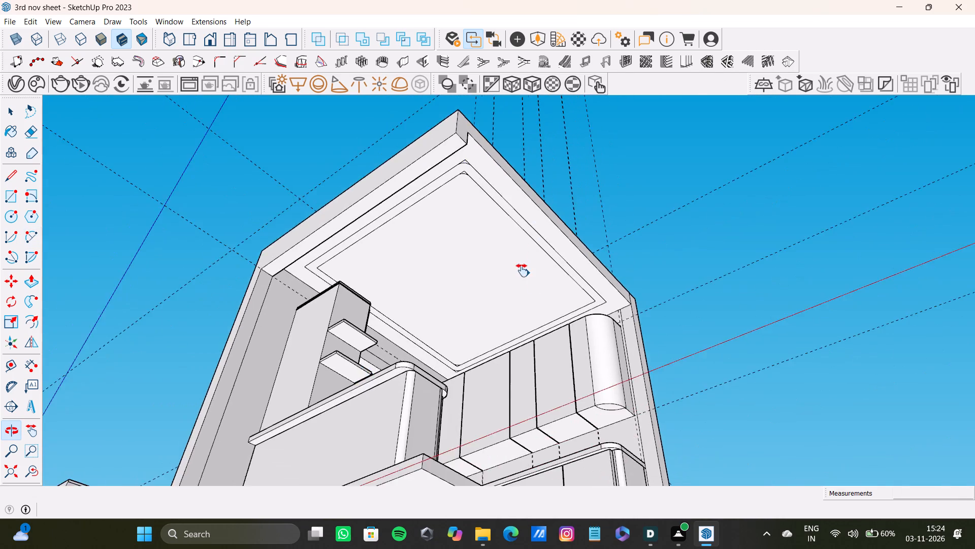
pyautogui.keyDown('shift'); pyautogui.moveTo(522, 270); pyautogui.dragTo(484, 401, button='middle'); pyautogui.keyUp('shift')
pyautogui.scroll(8, 231, 392)
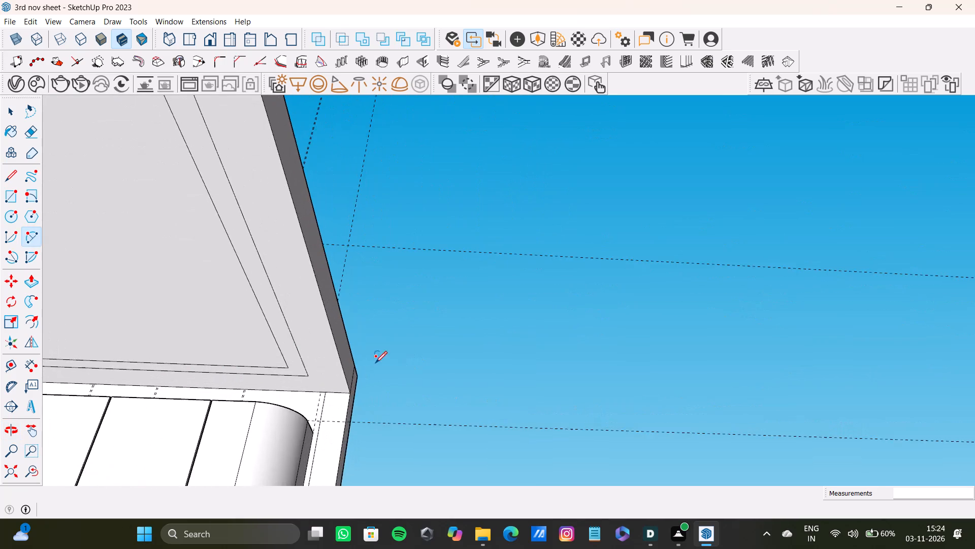
# Round the inner ceiling rectangle's front corner above the rounded-end upper cabinet with a tangent arc of about 5 5/8" radius.
pyautogui.moveTo(292, 361); pyautogui.dragTo(591, 345, button='middle')
pyautogui.scroll(10, 479, 384)
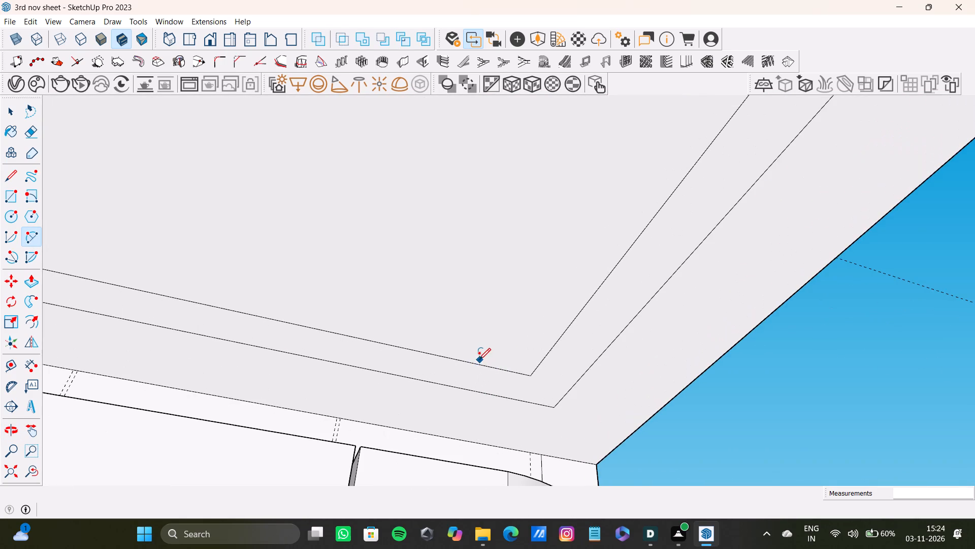
pyautogui.click(478, 363)
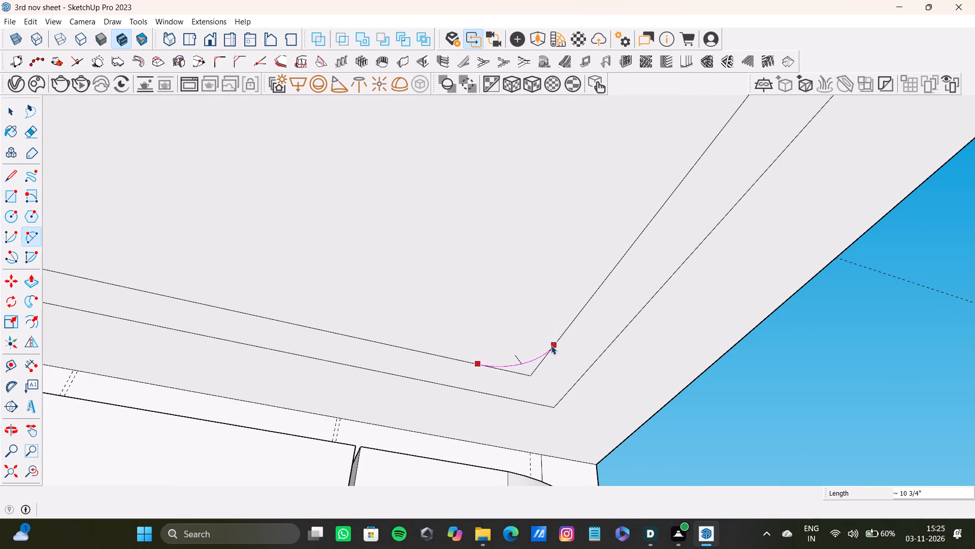
pyautogui.press('space')
pyautogui.press('a')
pyautogui.scroll(4, 504, 364)
pyautogui.moveTo(521, 355); pyautogui.dragTo(544, 333, button='middle')
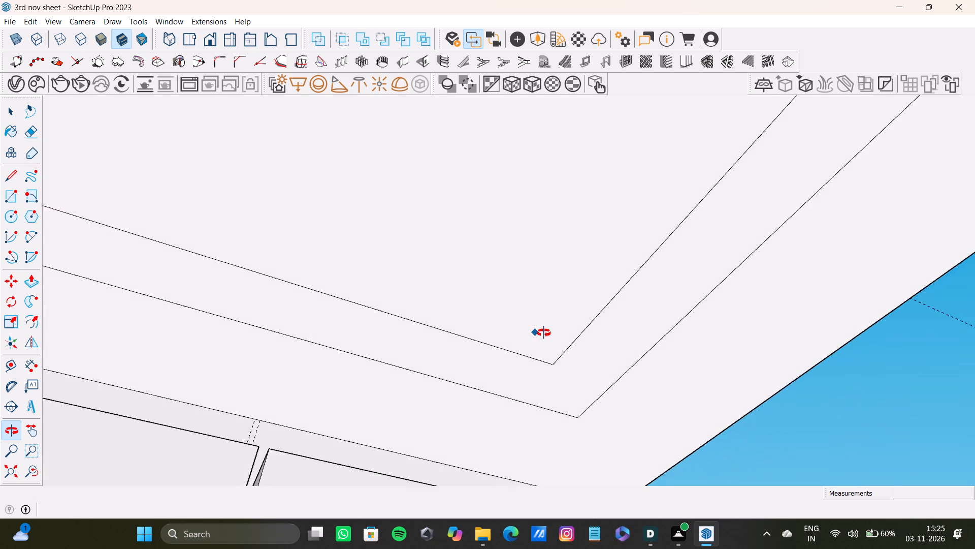
pyautogui.moveTo(544, 333); pyautogui.dragTo(582, 340, button='middle')
pyautogui.scroll(5, 534, 357)
pyautogui.moveTo(529, 358); pyautogui.dragTo(537, 358)
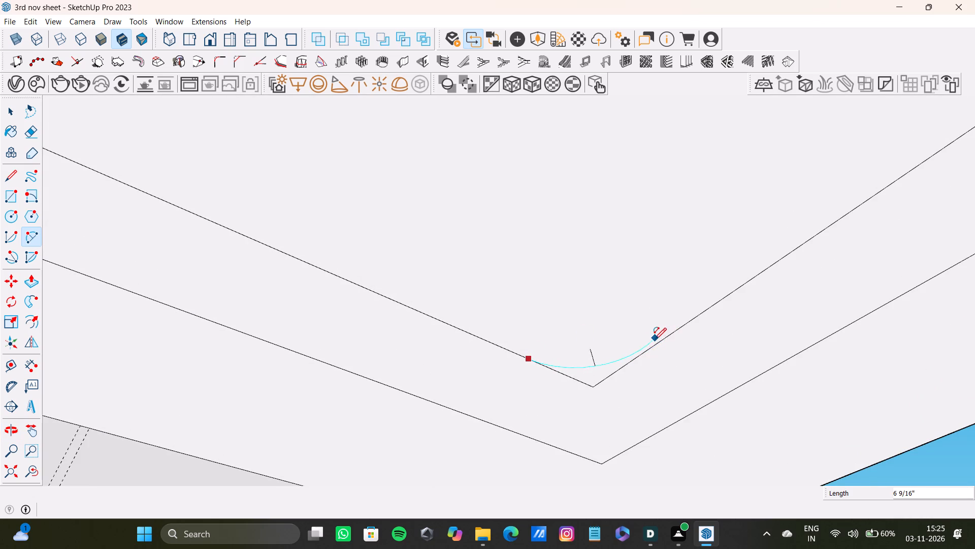
pyautogui.click(658, 341)
pyautogui.click(571, 365)
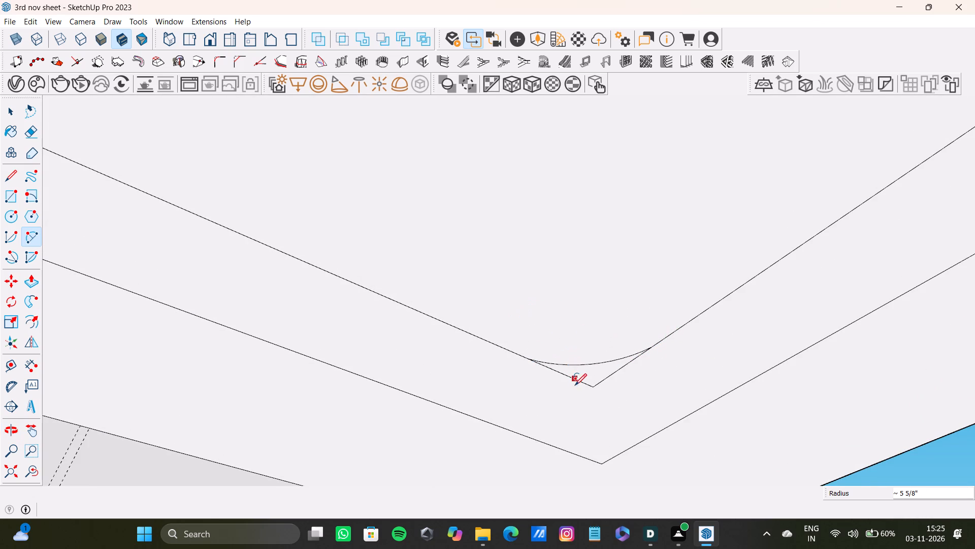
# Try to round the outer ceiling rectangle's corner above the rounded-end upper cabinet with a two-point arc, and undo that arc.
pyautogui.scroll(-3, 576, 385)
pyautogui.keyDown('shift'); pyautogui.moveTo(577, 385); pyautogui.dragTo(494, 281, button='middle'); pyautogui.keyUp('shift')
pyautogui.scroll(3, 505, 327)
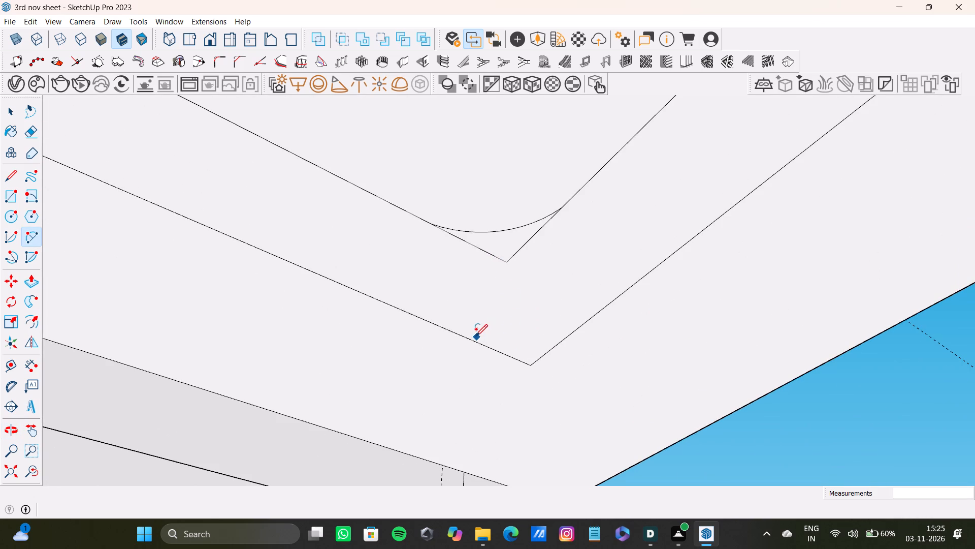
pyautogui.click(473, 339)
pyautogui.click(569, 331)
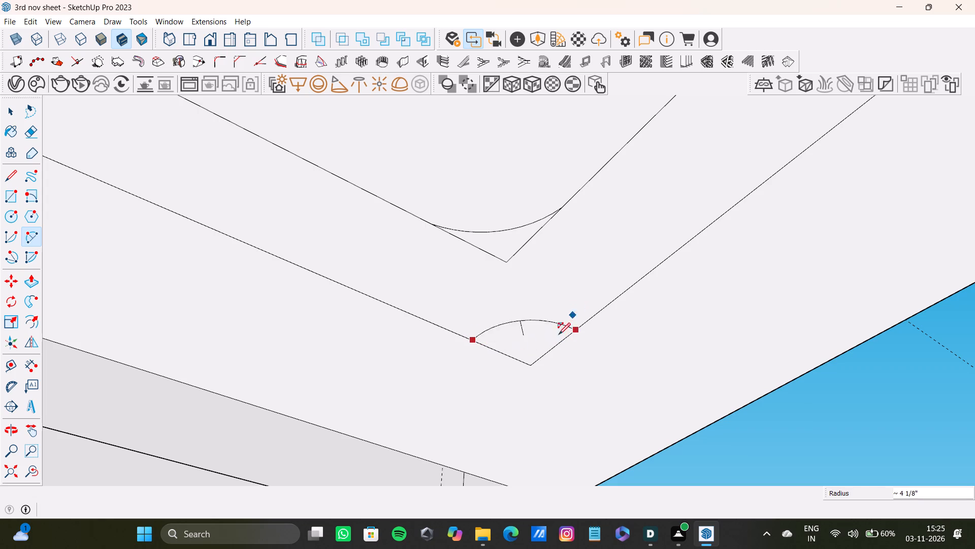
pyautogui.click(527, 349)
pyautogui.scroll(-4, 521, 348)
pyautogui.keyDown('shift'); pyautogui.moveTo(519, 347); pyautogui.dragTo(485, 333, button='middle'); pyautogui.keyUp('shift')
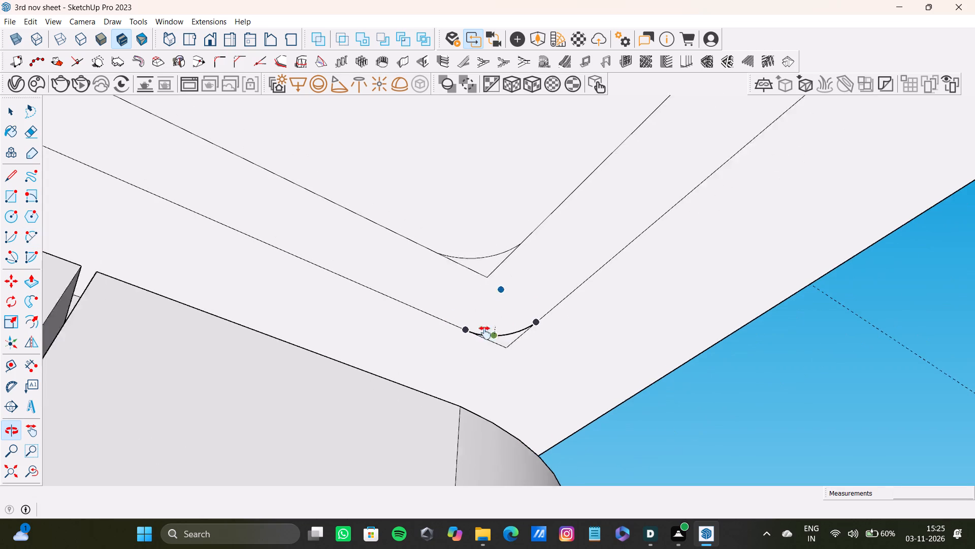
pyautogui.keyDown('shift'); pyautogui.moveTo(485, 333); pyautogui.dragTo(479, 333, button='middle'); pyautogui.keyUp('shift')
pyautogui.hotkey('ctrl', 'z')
# Round the outer ceiling rectangle's corner above the rounded-end cabinet with an arc spanning about 8 1/2" with about 1 3/4" bulge.
pyautogui.scroll(5, 462, 344)
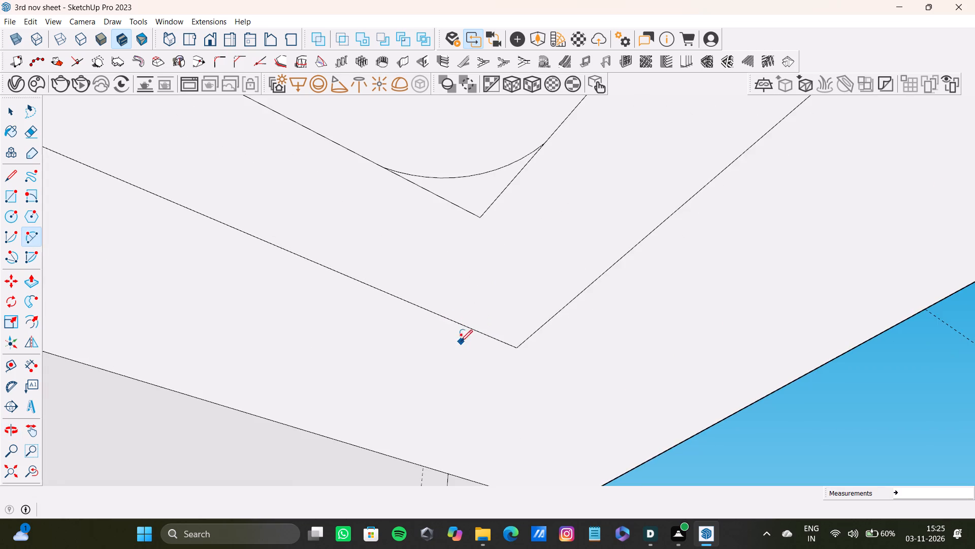
pyautogui.moveTo(487, 345); pyautogui.dragTo(496, 346, button='middle')
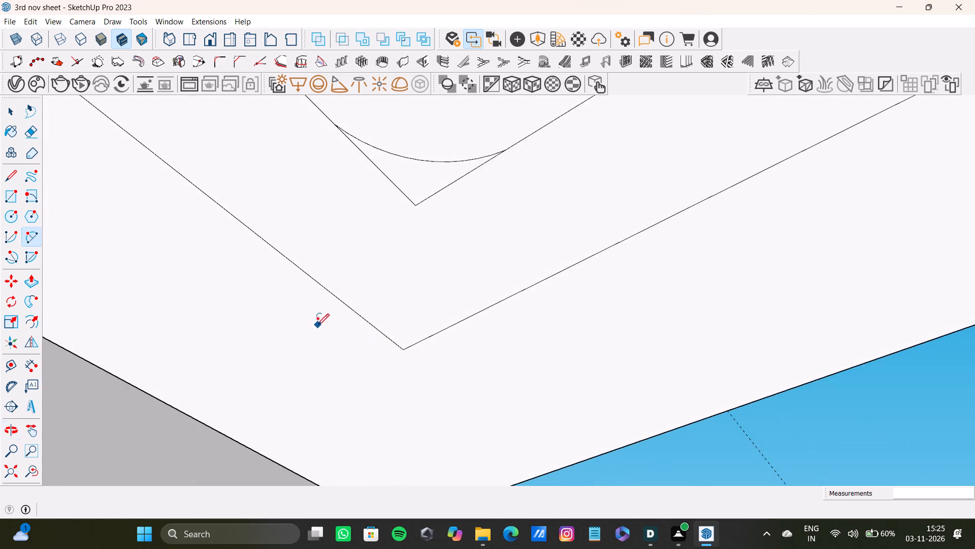
pyautogui.scroll(3, 317, 322)
pyautogui.click(324, 273)
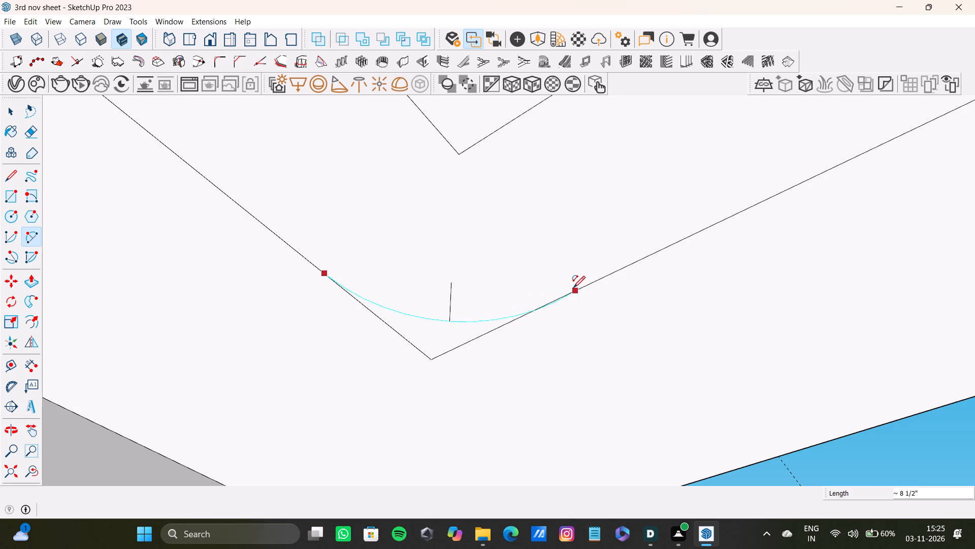
pyautogui.click(573, 288)
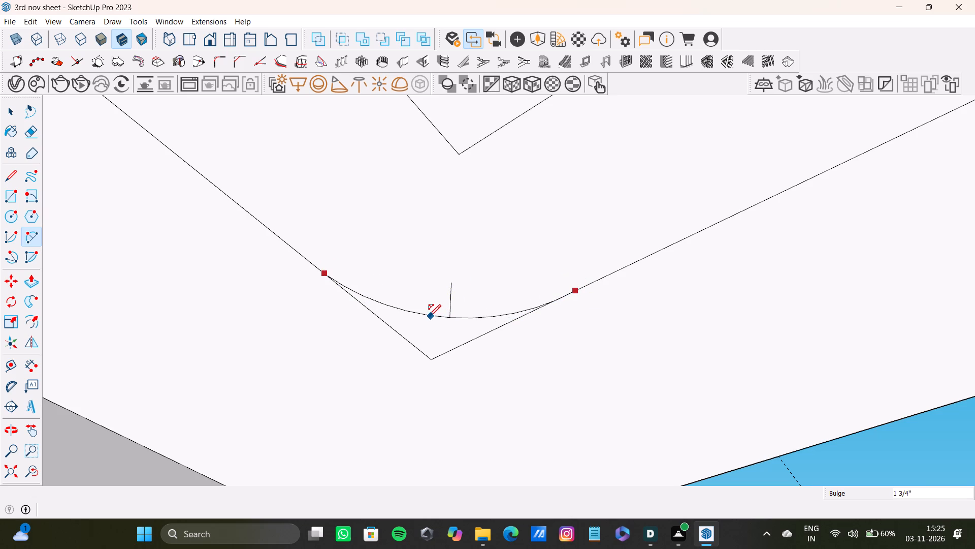
pyautogui.click(426, 313)
pyautogui.scroll(-9, 446, 308)
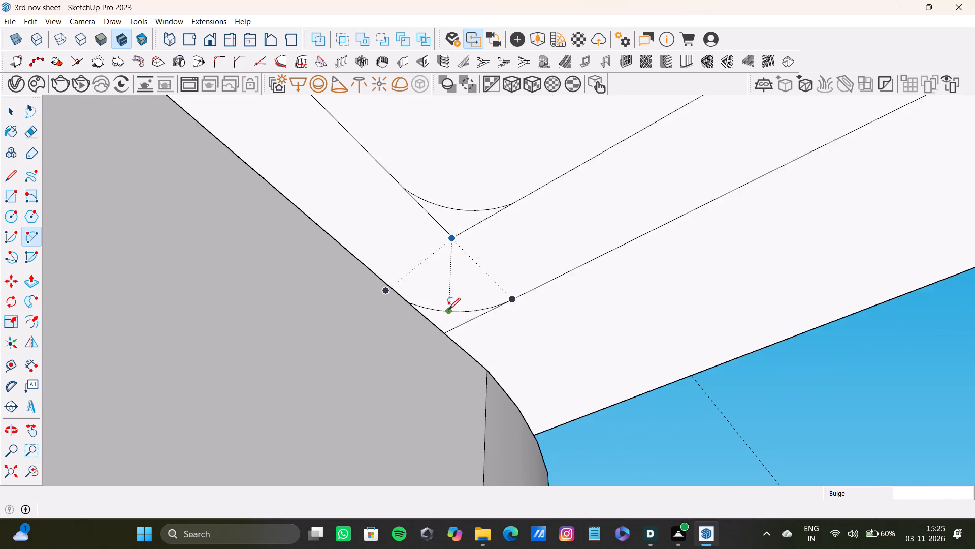
# Delete the leftover sharp-corner segments outside both arcs at the ceiling band's corner above the rounded-end upper cabinet.
pyautogui.press('space')
pyautogui.keyDown('shift'); pyautogui.scroll(6, 433, 234); pyautogui.keyUp('shift')
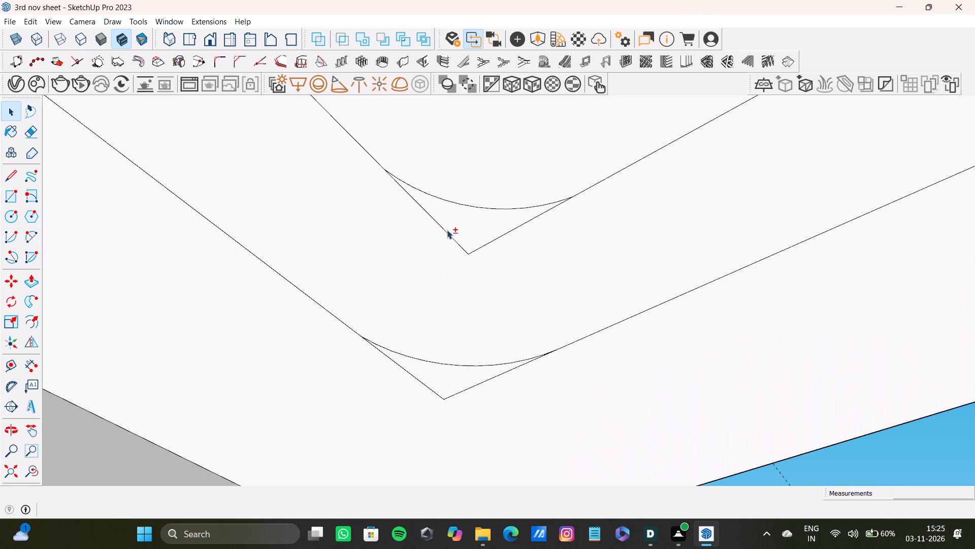
pyautogui.keyDown('shift'); pyautogui.click(450, 236); pyautogui.keyUp('shift')
pyautogui.keyDown('shift'); pyautogui.click(488, 244); pyautogui.keyUp('shift')
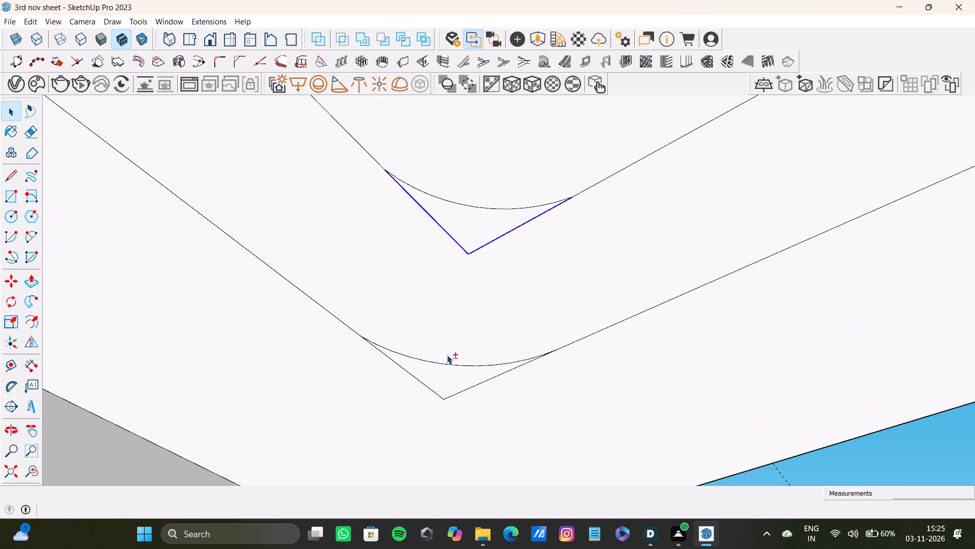
pyautogui.keyDown('shift'); pyautogui.click(433, 391); pyautogui.keyUp('shift')
pyautogui.keyDown('shift'); pyautogui.click(456, 393); pyautogui.keyUp('shift')
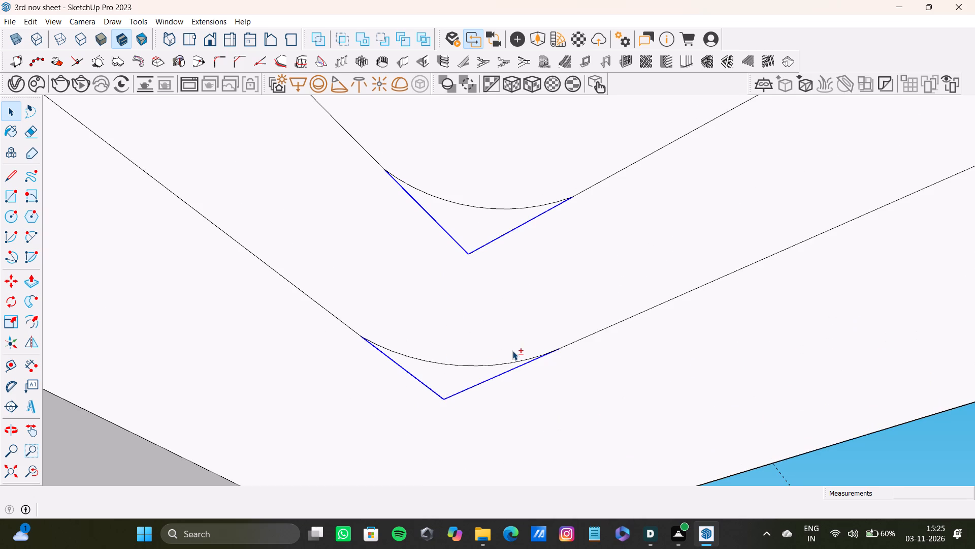
pyautogui.hotkey('shift', 'Delete')
# Reverse the dark sliver face outside the outer arc at the ceiling band's open front corner, near the beam's end.
pyautogui.keyDown('shift'); pyautogui.scroll(-17, 566, 243); pyautogui.keyUp('shift')
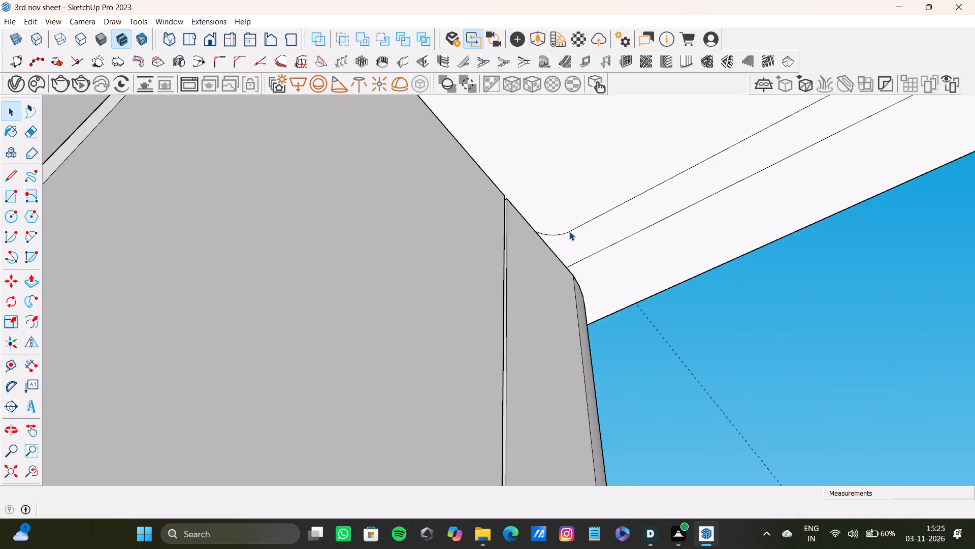
pyautogui.keyDown('shift'); pyautogui.scroll(-1, 569, 231); pyautogui.keyUp('shift')
pyautogui.keyDown('shift'); pyautogui.moveTo(573, 224); pyautogui.dragTo(274, 398, button='middle'); pyautogui.keyUp('shift')
pyautogui.scroll(-9, 297, 380)
pyautogui.keyDown('shift'); pyautogui.moveTo(569, 332); pyautogui.dragTo(497, 441, button='middle'); pyautogui.keyUp('shift')
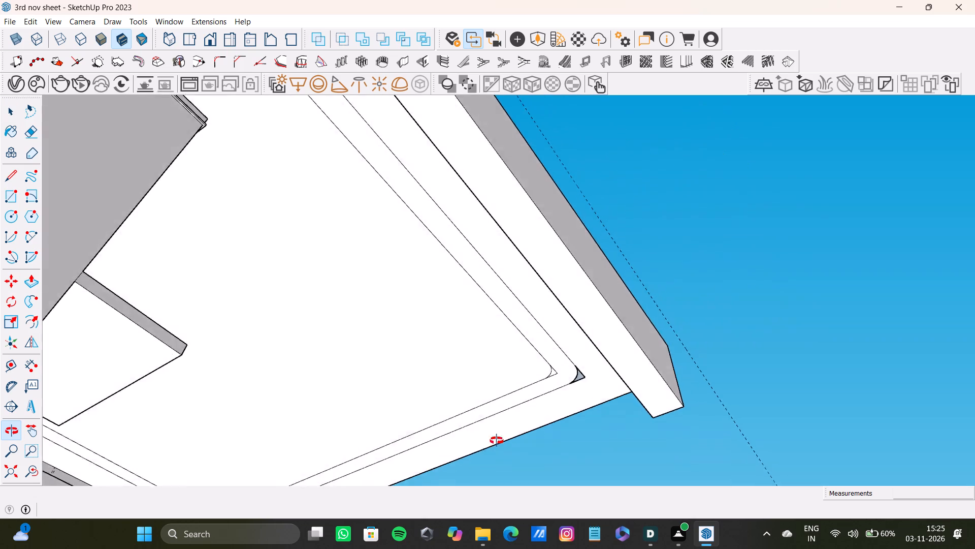
pyautogui.keyDown('shift'); pyautogui.moveTo(497, 441); pyautogui.dragTo(586, 434, button='middle'); pyautogui.keyUp('shift')
pyautogui.scroll(17, 534, 417)
pyautogui.keyDown('shift'); pyautogui.click(512, 367); pyautogui.keyUp('shift')
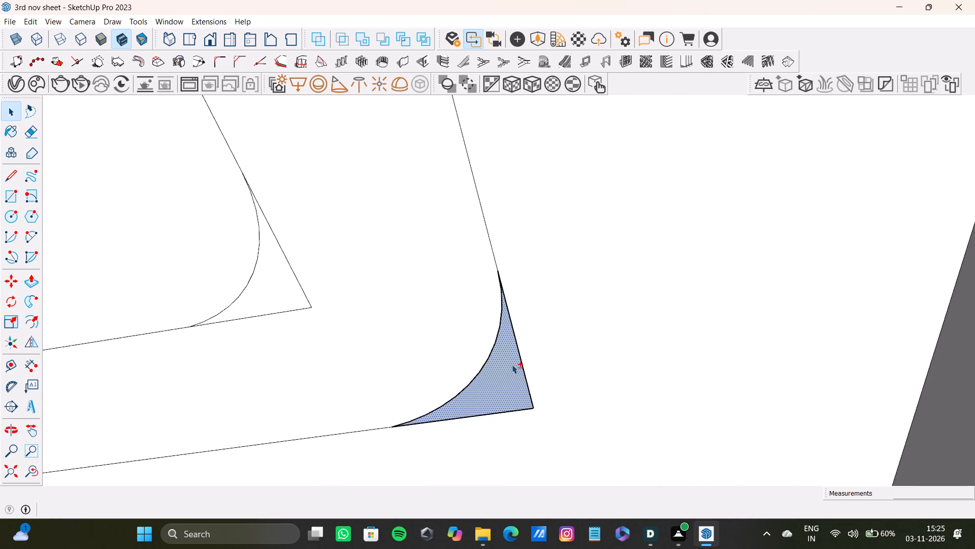
pyautogui.keyDown('shift'); pyautogui.rightClick(503, 369); pyautogui.keyUp('shift')
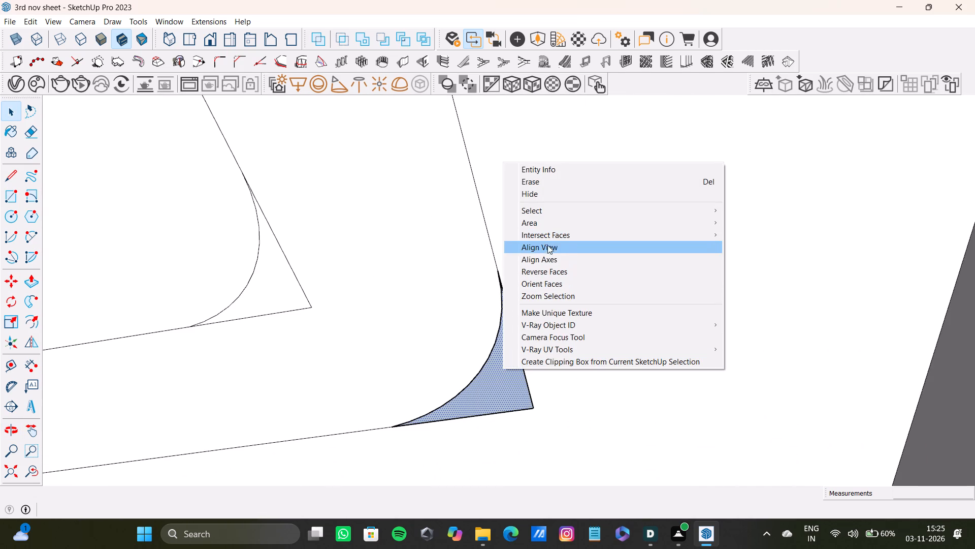
pyautogui.keyDown('shift'); pyautogui.click(546, 270); pyautogui.keyUp('shift')
# Delete the four leftover sharp-corner segments outside the inner and outer arcs at the ceiling band's open front corner.
pyautogui.click(526, 371)
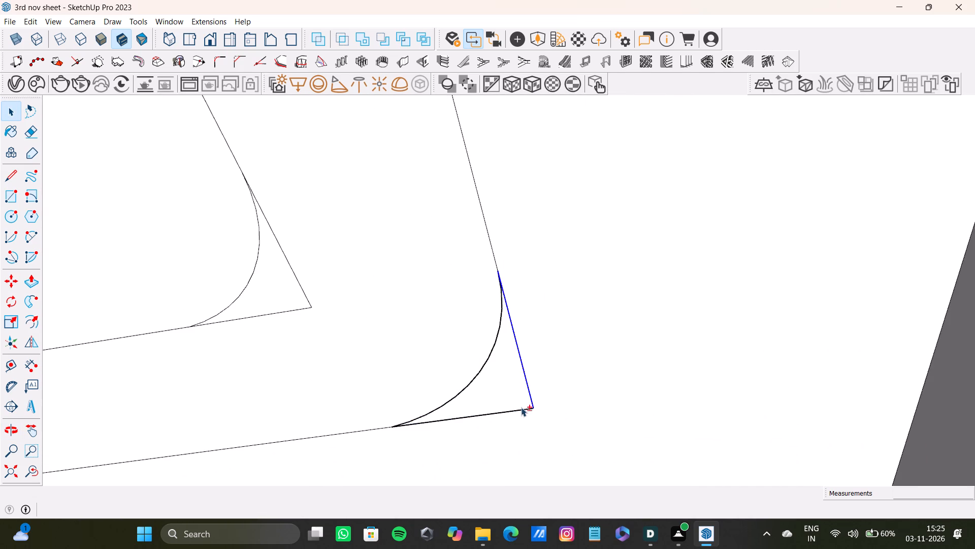
pyautogui.keyDown('shift'); pyautogui.click(521, 410); pyautogui.keyUp('shift')
pyautogui.keyDown('shift'); pyautogui.click(292, 270); pyautogui.keyUp('shift')
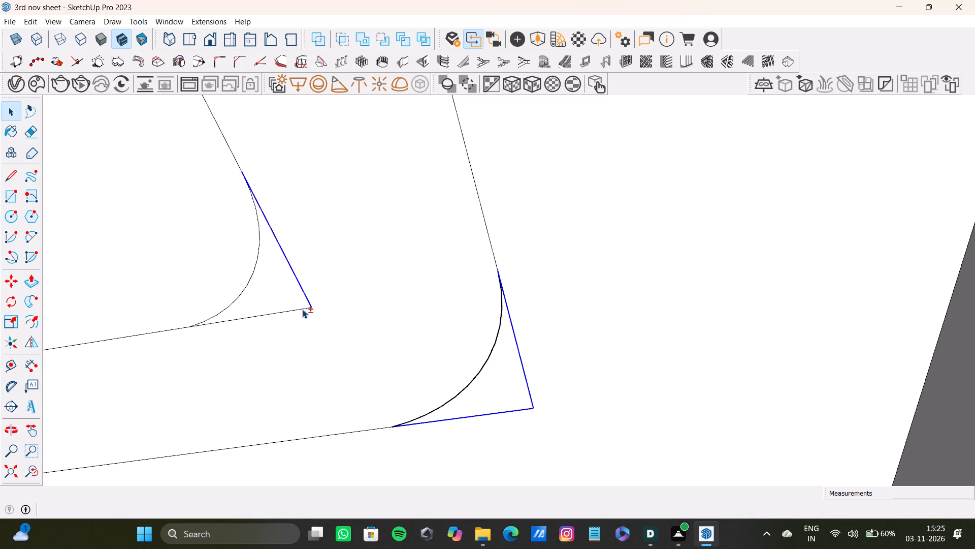
pyautogui.keyDown('shift'); pyautogui.click(302, 309); pyautogui.keyUp('shift')
pyautogui.hotkey('shift', 'Delete')
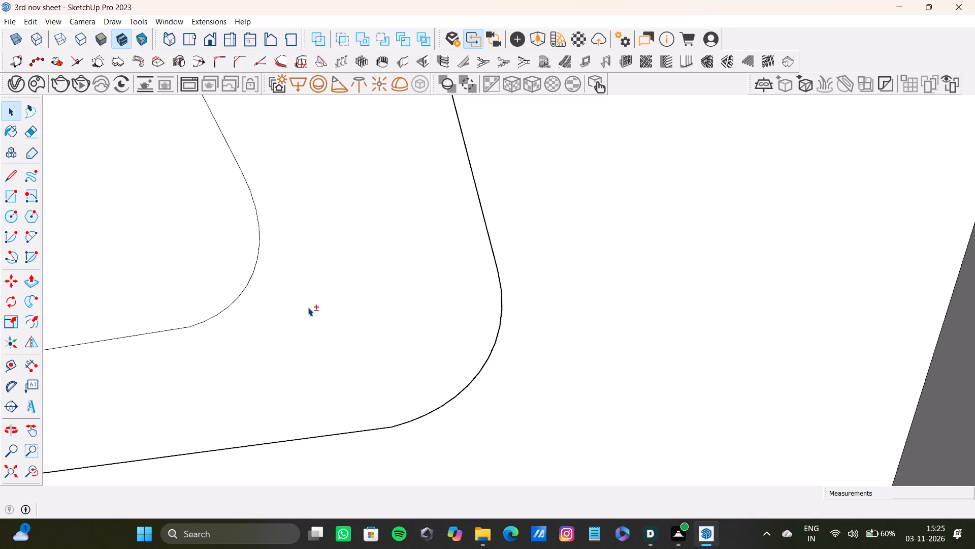
# Delete the four leftover sharp-corner segments outside both arcs at the ceiling band's back corner between the window wall and upper cabinets.
pyautogui.click(11, 481)
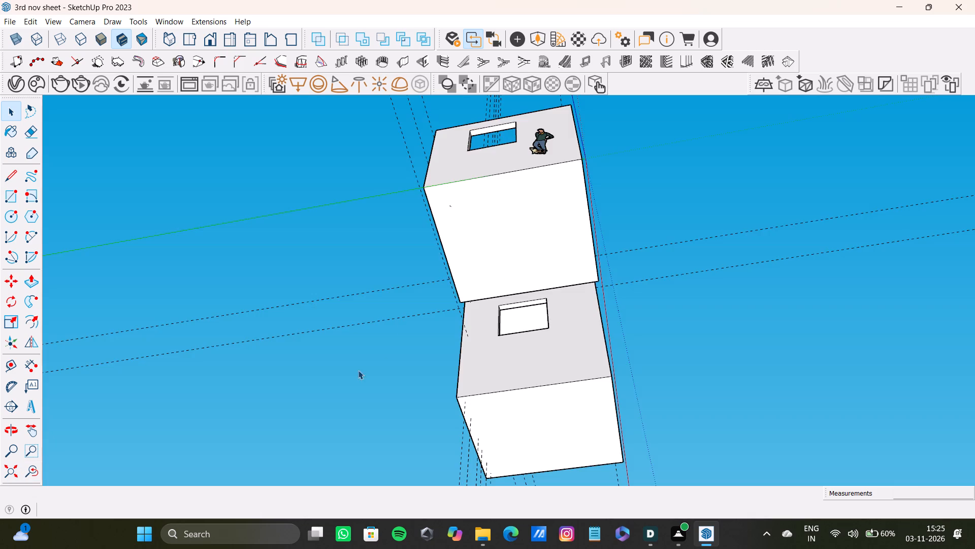
pyautogui.keyDown('shift'); pyautogui.moveTo(402, 291); pyautogui.dragTo(146, 484, button='middle'); pyautogui.keyUp('shift')
pyautogui.keyDown('shift'); pyautogui.moveTo(599, 254); pyautogui.dragTo(253, 252, button='middle'); pyautogui.keyUp('shift')
pyautogui.scroll(9, 495, 218)
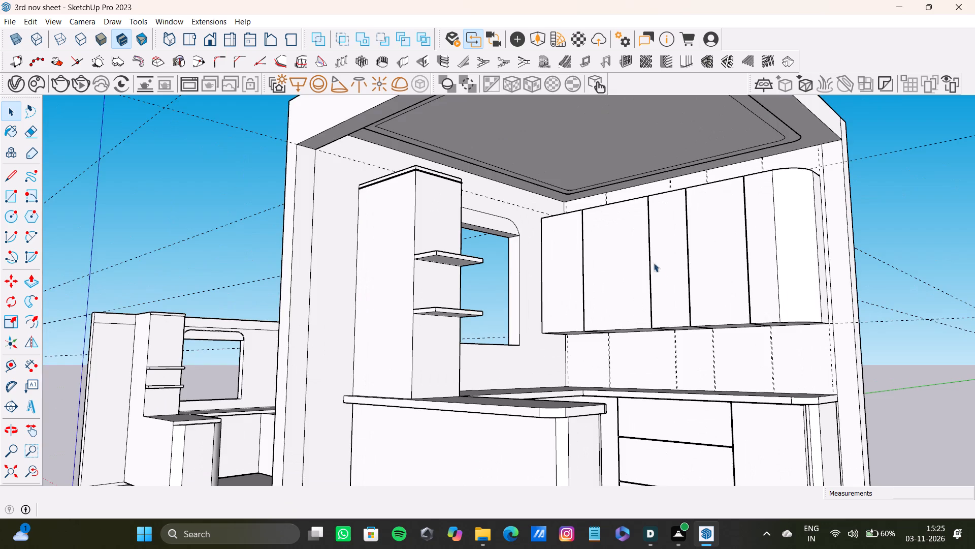
pyautogui.moveTo(636, 231); pyautogui.dragTo(614, 180, button='middle')
pyautogui.scroll(20, 608, 182)
pyautogui.scroll(1, 608, 182)
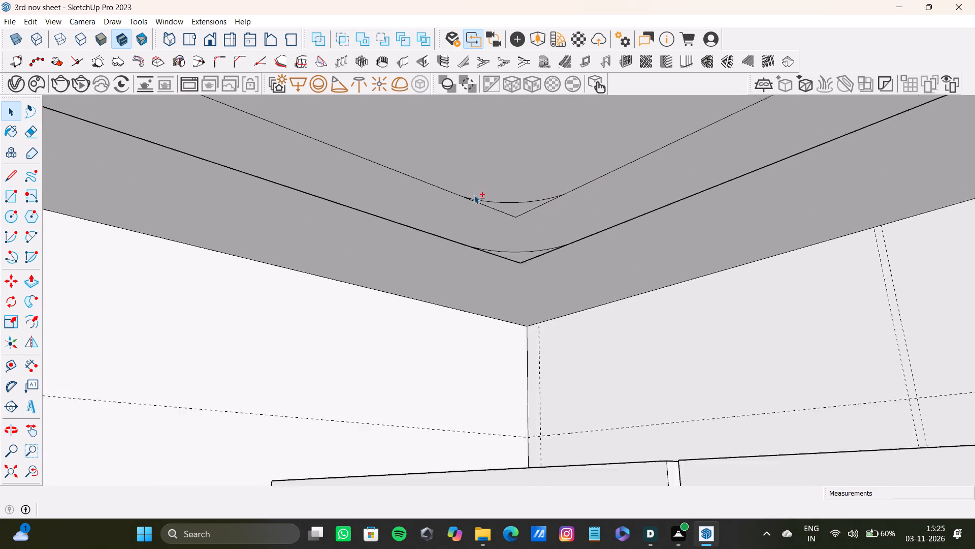
pyautogui.scroll(11, 474, 195)
pyautogui.keyDown('shift'); pyautogui.click(482, 204); pyautogui.keyUp('shift')
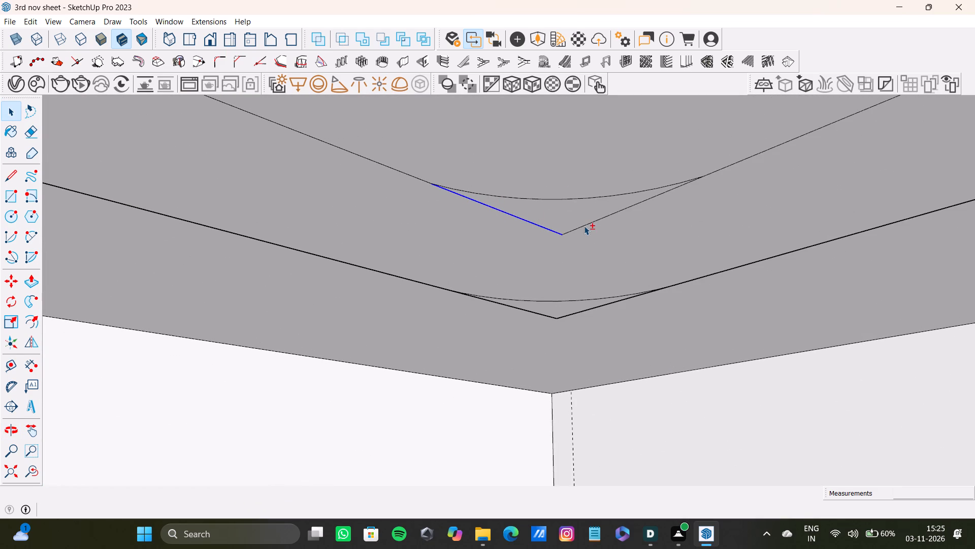
pyautogui.keyDown('shift'); pyautogui.click(584, 226); pyautogui.keyUp('shift')
pyautogui.keyDown('shift'); pyautogui.click(536, 313); pyautogui.keyUp('shift')
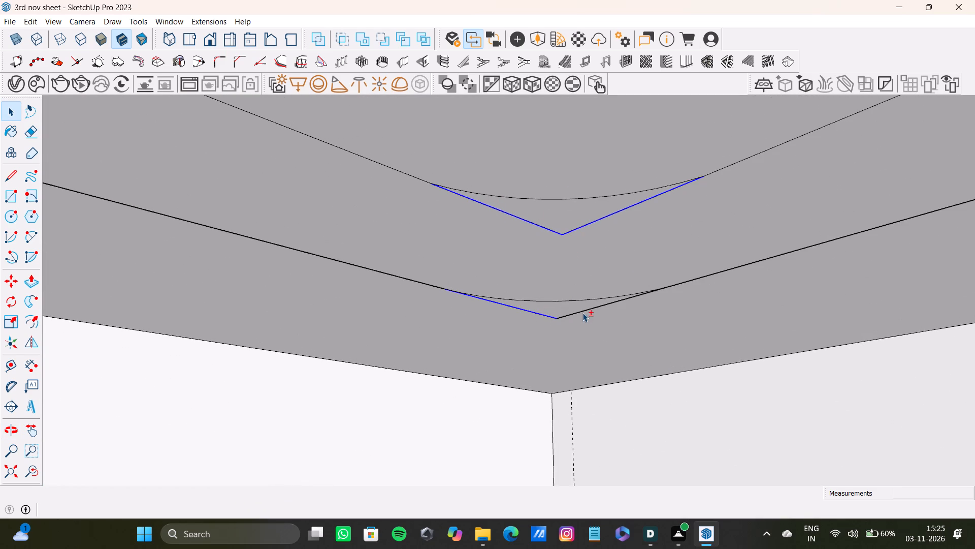
pyautogui.keyDown('shift'); pyautogui.click(583, 312); pyautogui.keyUp('shift')
pyautogui.hotkey('shift', 'Delete')
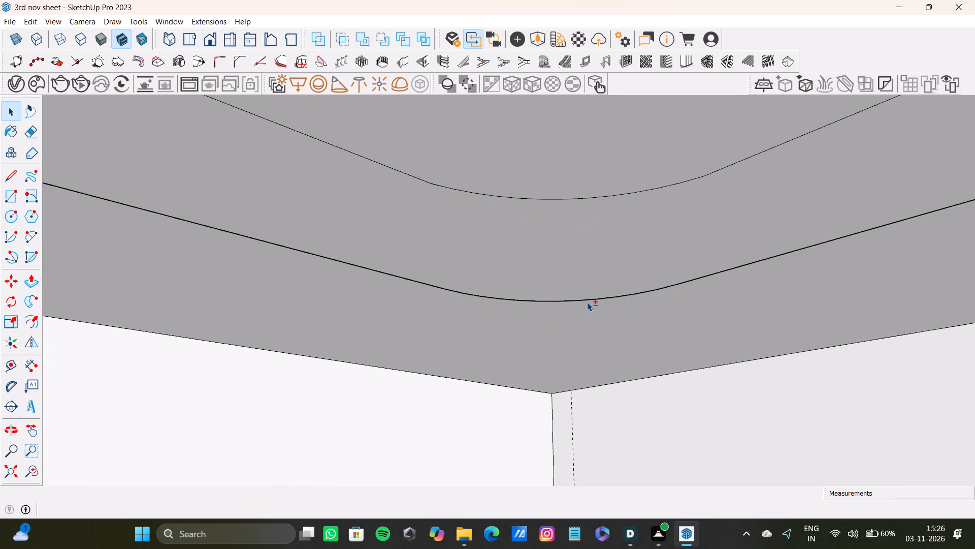
# Round the outer ceiling rectangle's corner above the tall unit beside the window wall with an arc of about 1 1/8" bulge.
pyautogui.scroll(-5, 596, 164)
pyautogui.click(13, 468)
pyautogui.scroll(-7, 681, 320)
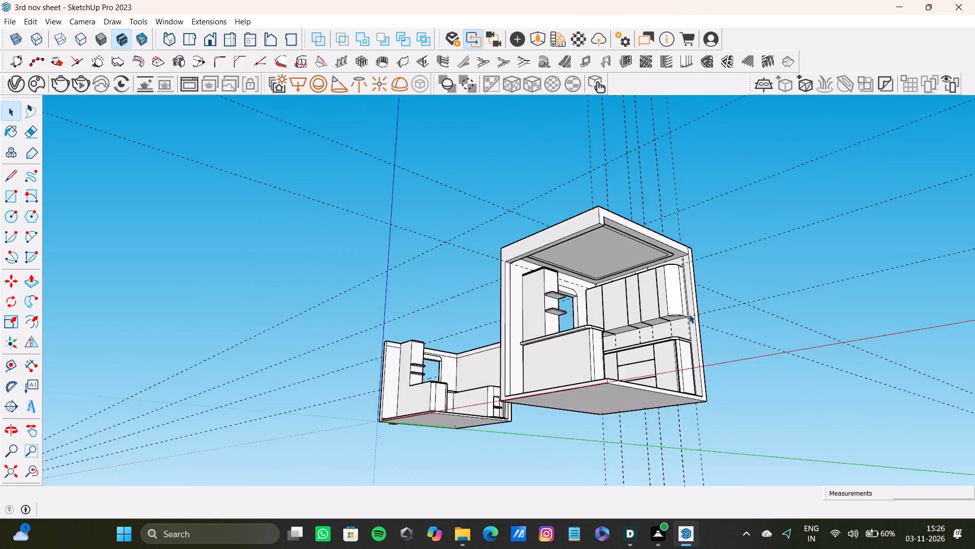
pyautogui.scroll(-1, 689, 314)
pyautogui.moveTo(689, 316); pyautogui.dragTo(340, 290, button='middle')
pyautogui.scroll(20, 382, 260)
pyautogui.scroll(5, 382, 260)
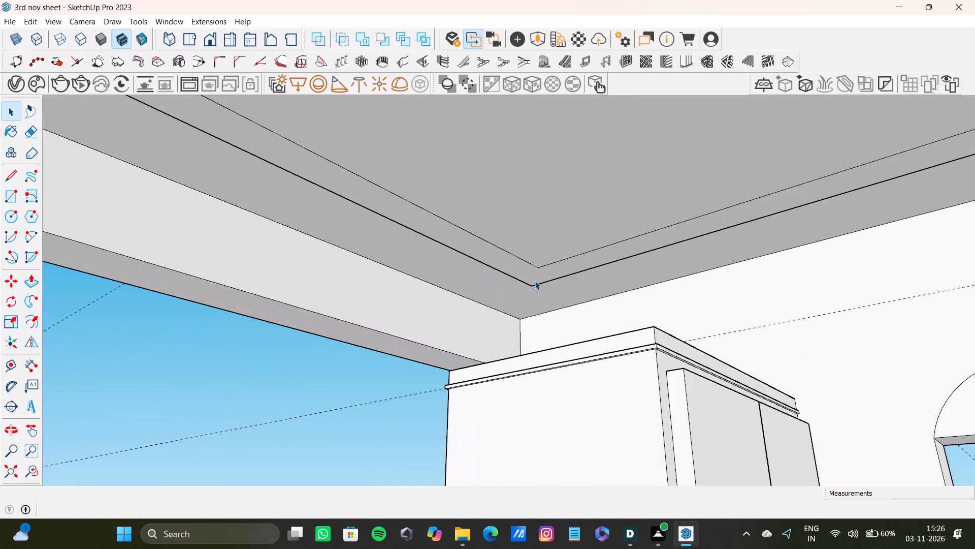
pyautogui.scroll(-6, 535, 281)
pyautogui.scroll(10, 535, 281)
pyautogui.keyDown('shift'); pyautogui.moveTo(528, 281); pyautogui.dragTo(521, 301, button='middle'); pyautogui.keyUp('shift')
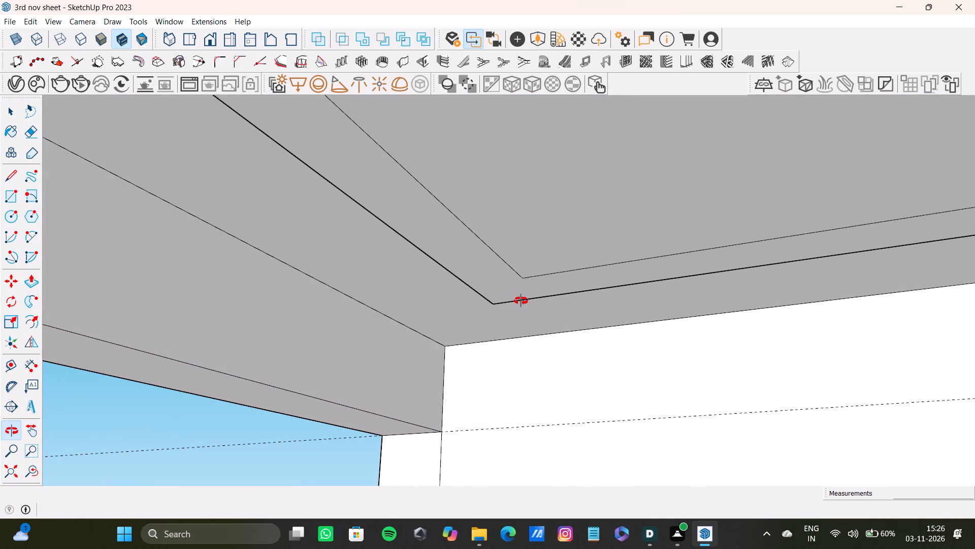
pyautogui.keyDown('shift'); pyautogui.moveTo(521, 301); pyautogui.dragTo(521, 301, button='middle'); pyautogui.keyUp('shift')
pyautogui.click(26, 235)
pyautogui.scroll(4, 560, 292)
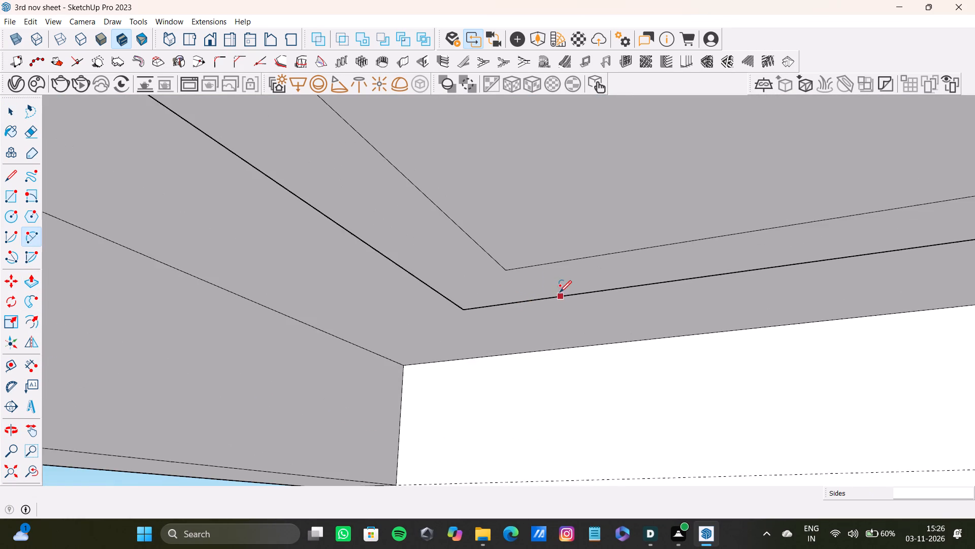
pyautogui.keyDown('shift'); pyautogui.moveTo(548, 293); pyautogui.dragTo(514, 292, button='middle'); pyautogui.keyUp('shift')
pyautogui.scroll(4, 456, 303)
pyautogui.click(373, 284)
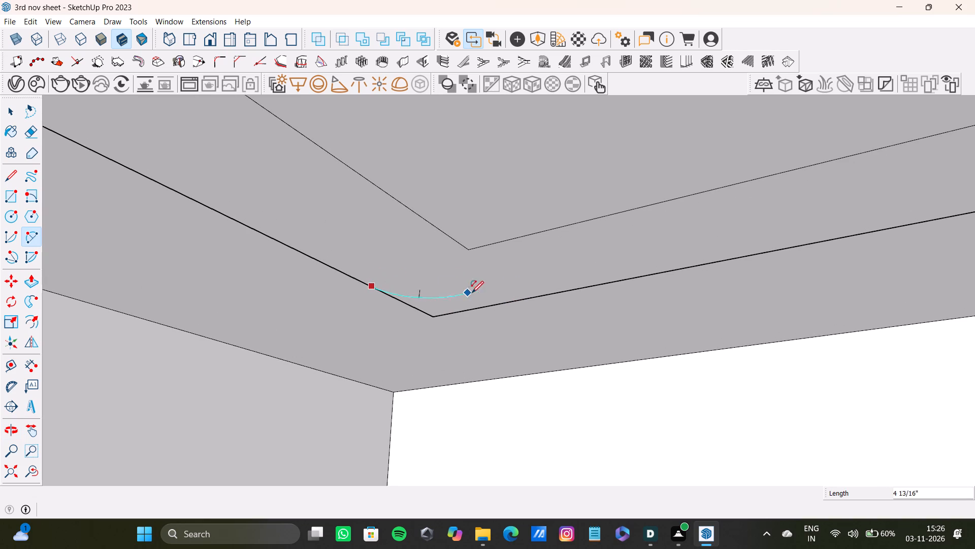
pyautogui.click(507, 301)
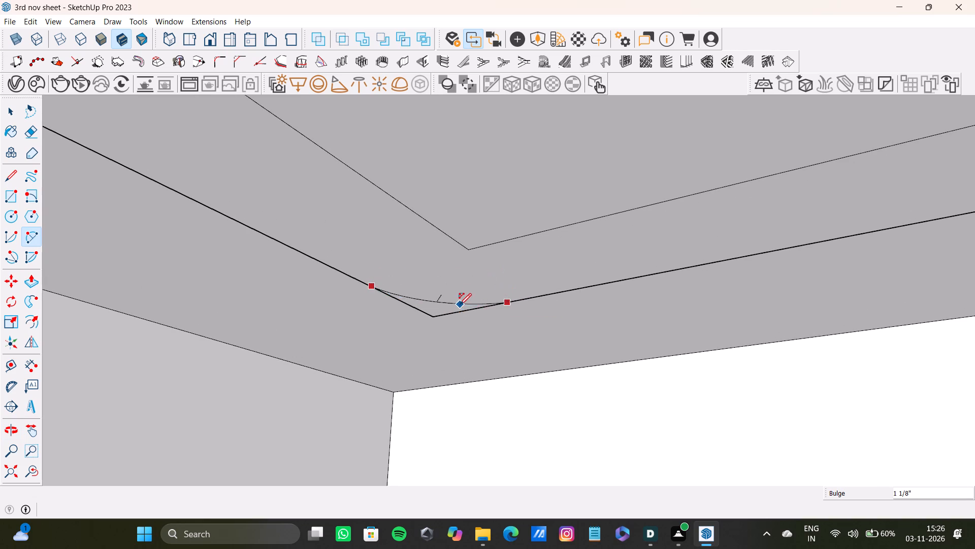
pyautogui.click(460, 305)
# Round the inner ceiling rectangle's matching corner above the tall unit with a tangent arc of about 3 11/16" radius.
pyautogui.keyDown('shift'); pyautogui.moveTo(460, 245); pyautogui.dragTo(404, 308, button='middle'); pyautogui.keyUp('shift')
pyautogui.click(356, 281)
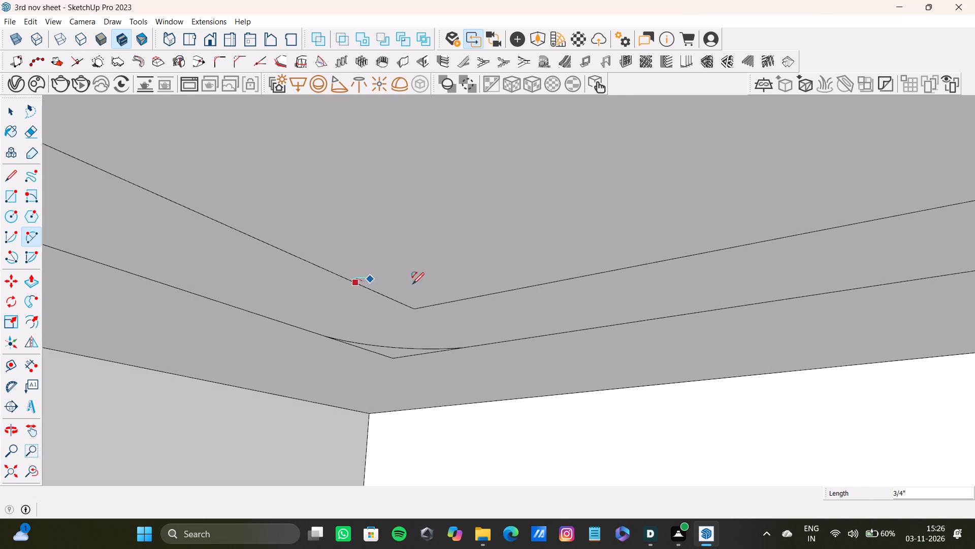
pyautogui.click(483, 294)
pyautogui.click(448, 298)
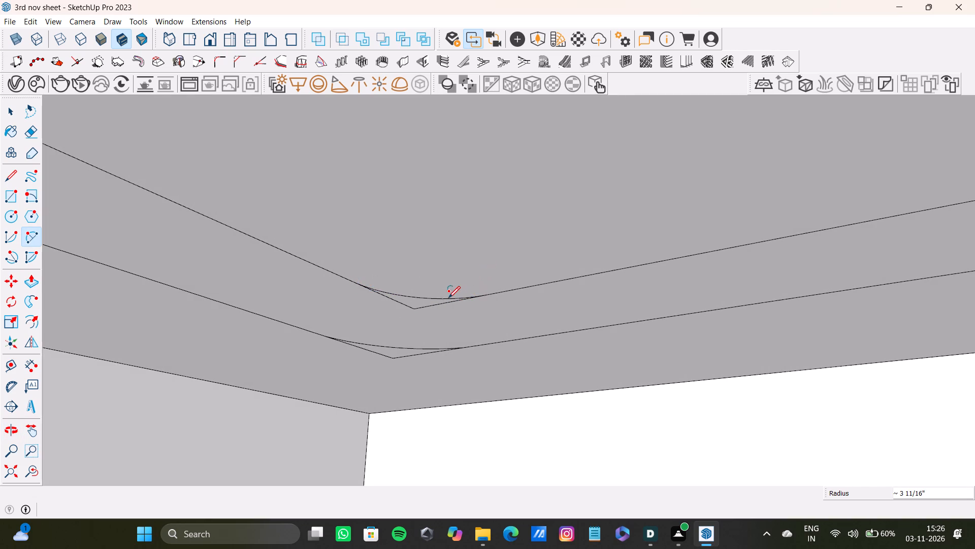
pyautogui.scroll(-1, 462, 308)
pyautogui.moveTo(462, 309); pyautogui.dragTo(454, 330, button='middle')
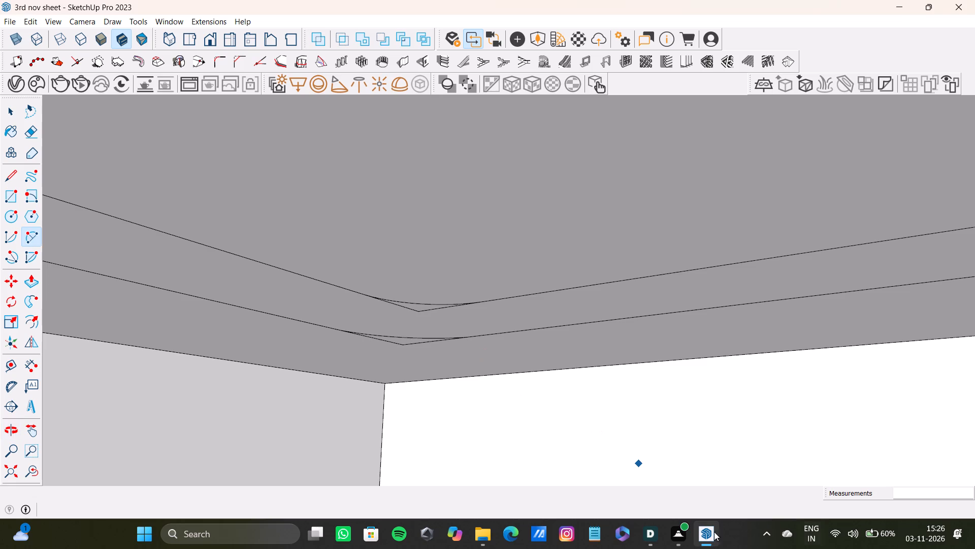
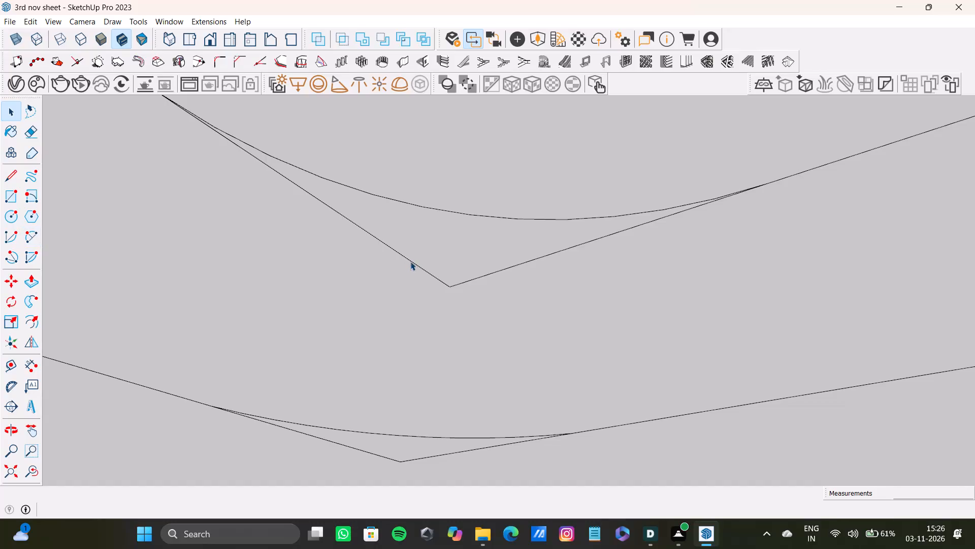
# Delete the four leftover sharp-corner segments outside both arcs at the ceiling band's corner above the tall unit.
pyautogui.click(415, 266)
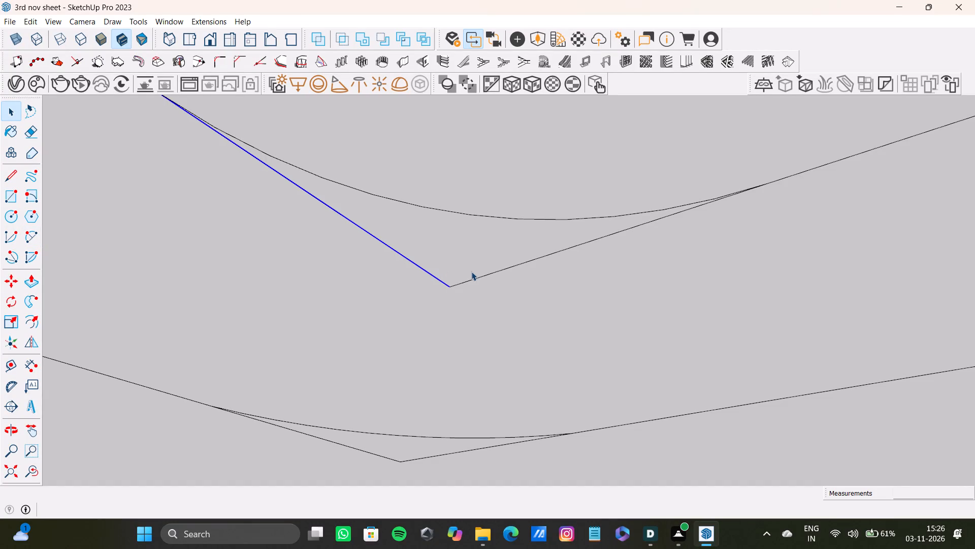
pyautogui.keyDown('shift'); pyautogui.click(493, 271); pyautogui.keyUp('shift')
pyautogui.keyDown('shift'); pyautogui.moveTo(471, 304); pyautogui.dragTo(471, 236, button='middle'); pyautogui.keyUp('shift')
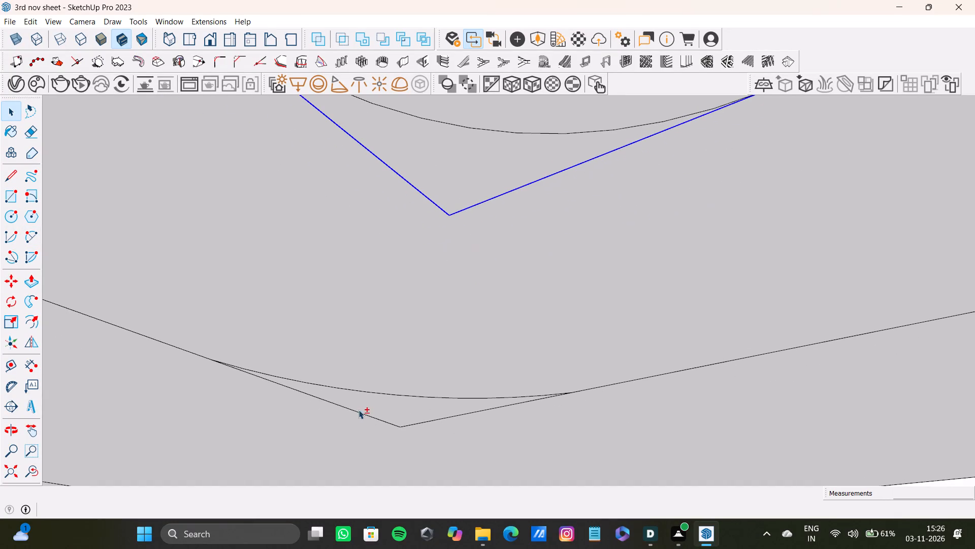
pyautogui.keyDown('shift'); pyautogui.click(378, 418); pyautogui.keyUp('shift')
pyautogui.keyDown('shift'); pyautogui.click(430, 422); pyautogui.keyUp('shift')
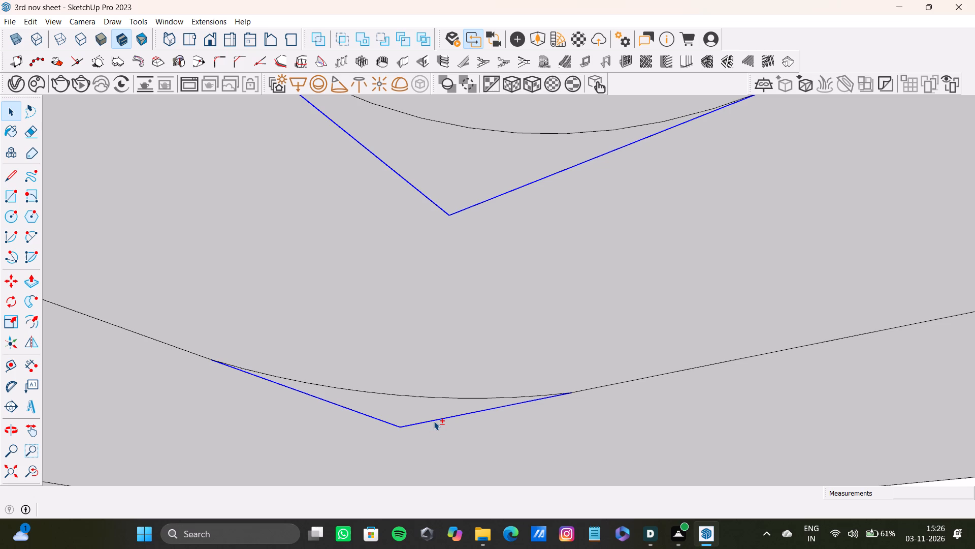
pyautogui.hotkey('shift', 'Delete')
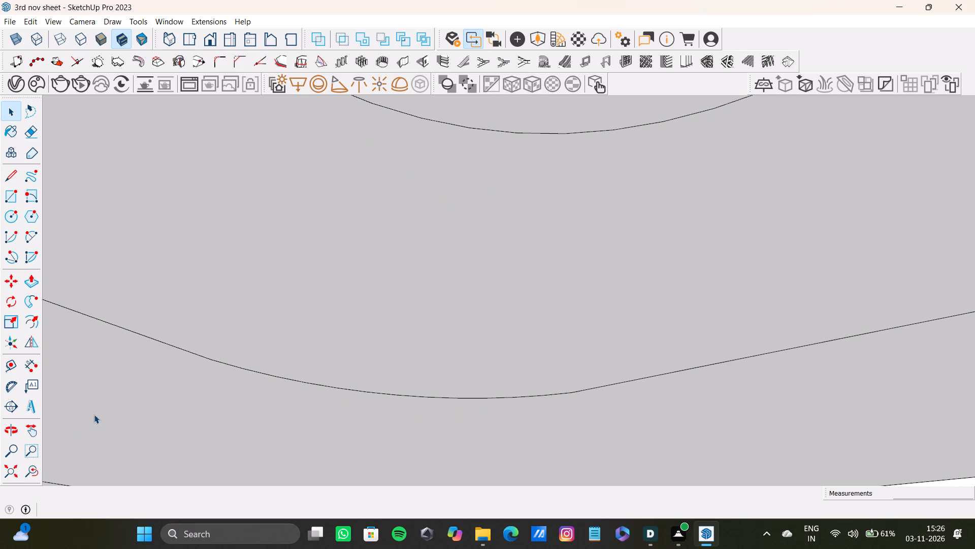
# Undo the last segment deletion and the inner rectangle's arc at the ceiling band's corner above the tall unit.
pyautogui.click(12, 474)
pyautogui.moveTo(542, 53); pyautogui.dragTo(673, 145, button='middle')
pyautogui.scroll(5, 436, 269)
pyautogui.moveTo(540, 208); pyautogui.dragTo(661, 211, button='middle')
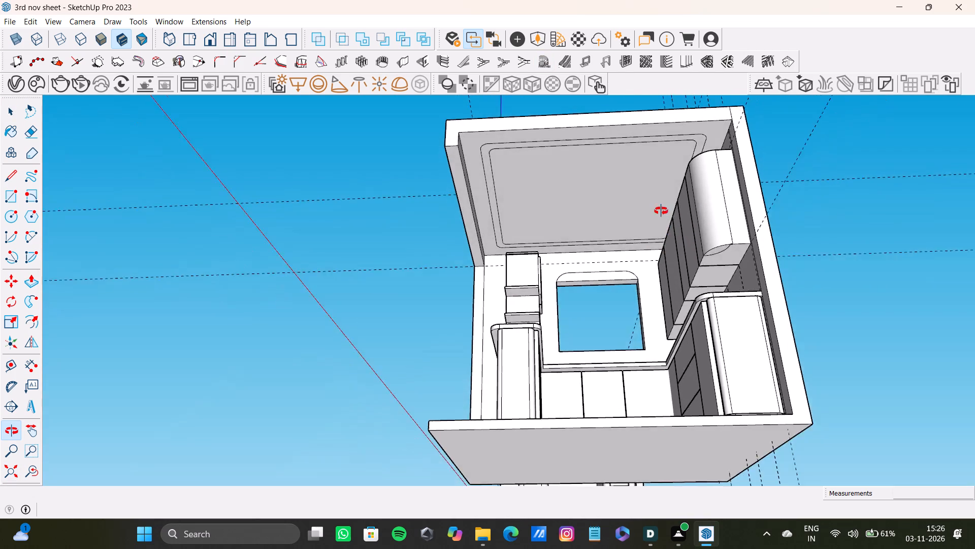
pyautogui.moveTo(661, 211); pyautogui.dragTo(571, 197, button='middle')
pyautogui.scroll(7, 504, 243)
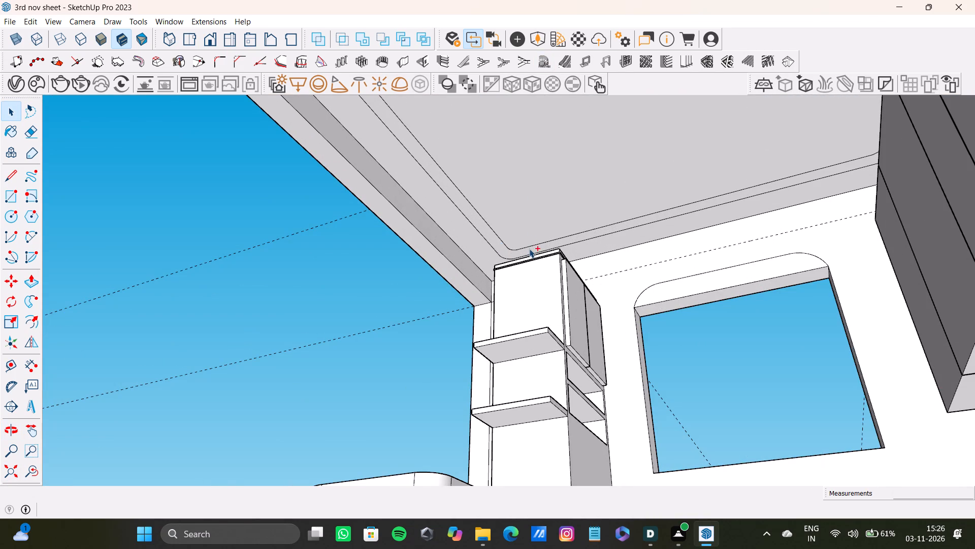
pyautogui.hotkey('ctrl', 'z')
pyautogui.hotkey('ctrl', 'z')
# Round the inner ceiling rectangle's corner above the tall unit again with an arc of about 1 3/8" bulge.
pyautogui.scroll(15, 504, 247)
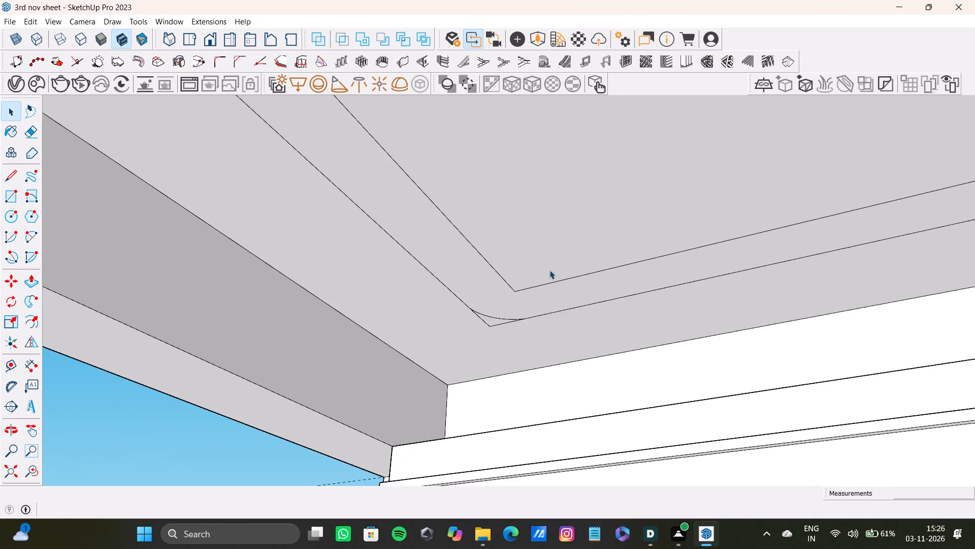
pyautogui.moveTo(524, 270); pyautogui.dragTo(474, 285, button='middle')
pyautogui.press('a')
pyautogui.scroll(7, 500, 277)
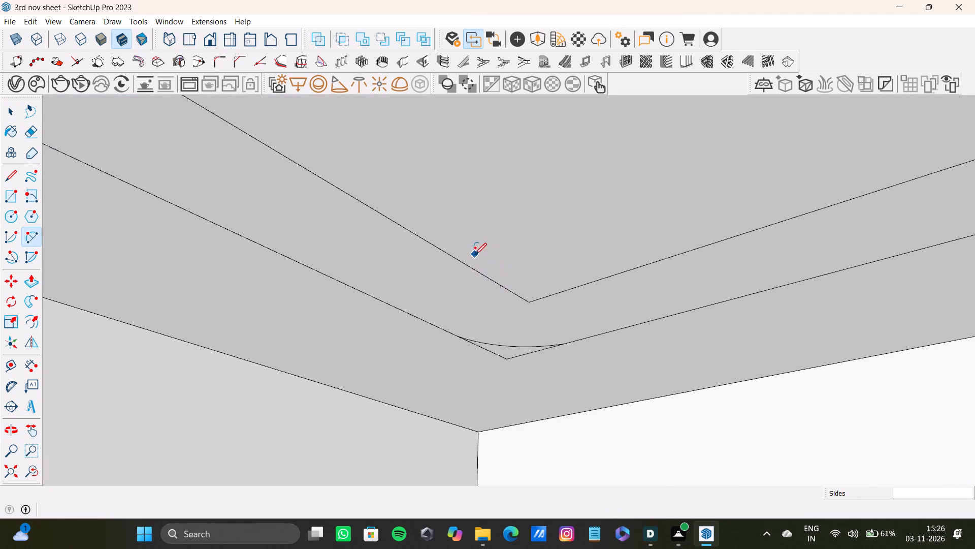
pyautogui.click(456, 257)
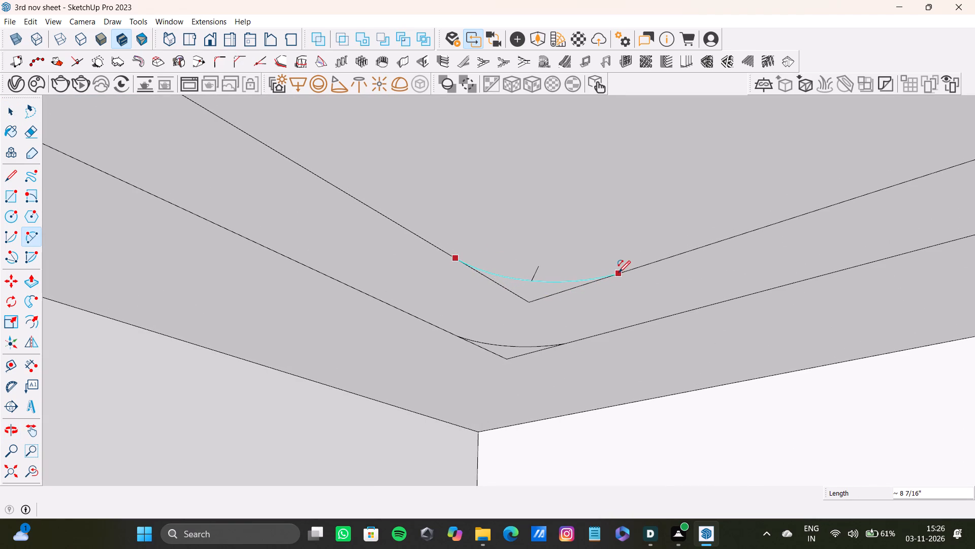
pyautogui.click(619, 272)
pyautogui.click(560, 283)
pyautogui.press('space')
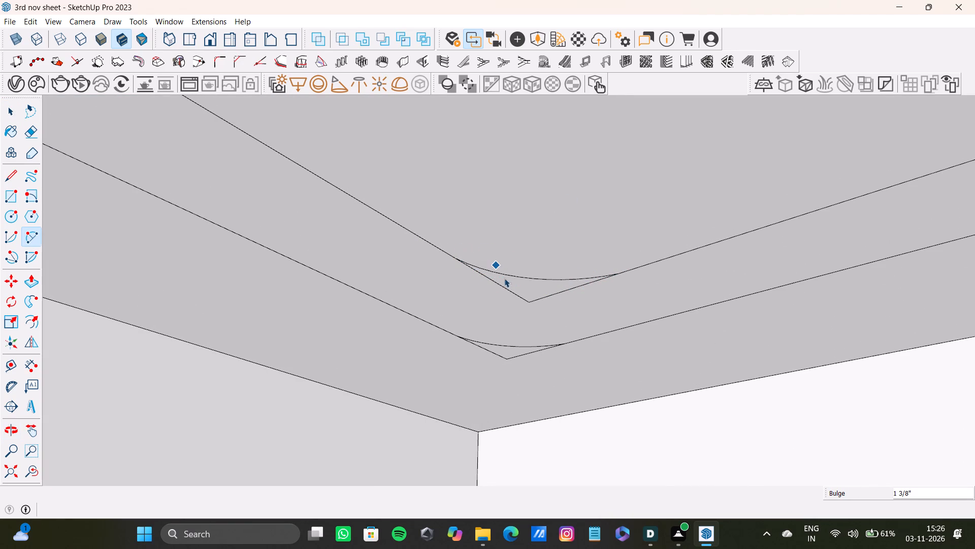
# Delete the four leftover sharp-corner segments outside the inner and outer arcs at the corner above the tall unit.
pyautogui.keyDown('shift'); pyautogui.scroll(5, 501, 281); pyautogui.keyUp('shift')
pyautogui.keyDown('shift'); pyautogui.click(504, 290); pyautogui.keyUp('shift')
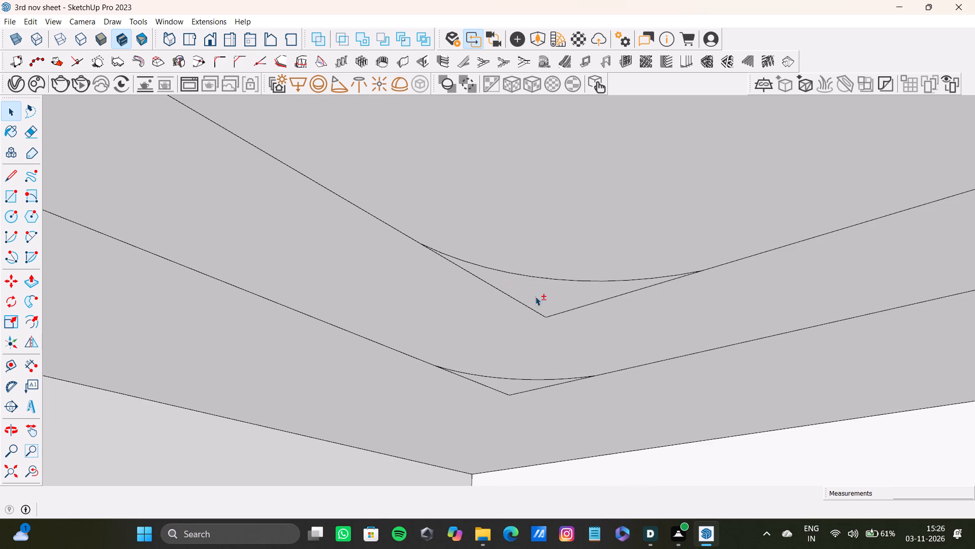
pyautogui.keyDown('shift'); pyautogui.click(570, 310); pyautogui.keyUp('shift')
pyautogui.keyDown('shift'); pyautogui.click(486, 387); pyautogui.keyUp('shift')
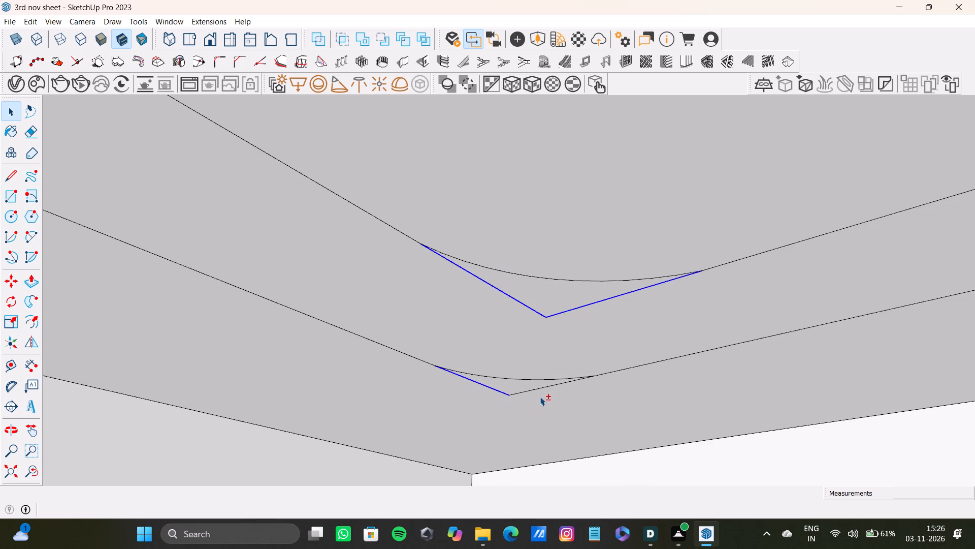
pyautogui.keyDown('shift'); pyautogui.click(540, 389); pyautogui.keyUp('shift')
pyautogui.hotkey('shift', 'Delete')
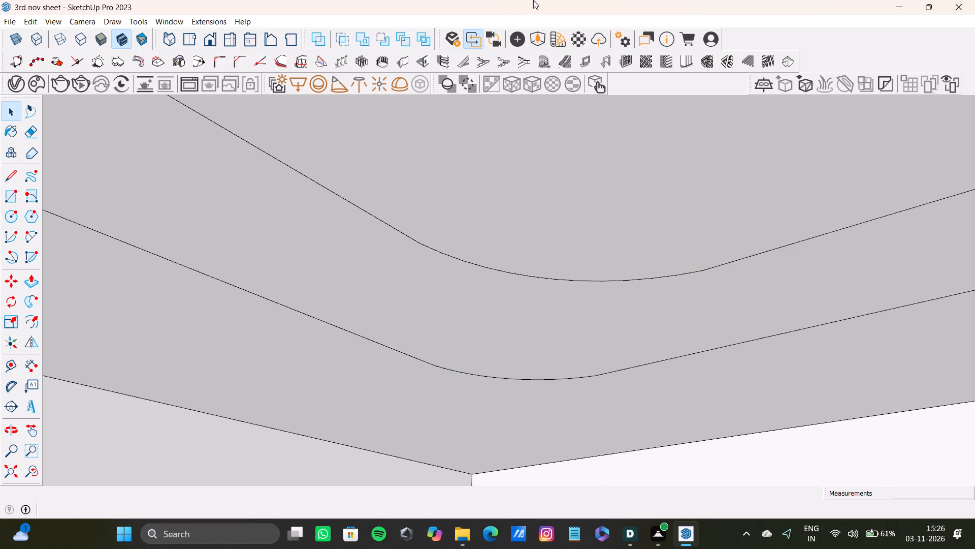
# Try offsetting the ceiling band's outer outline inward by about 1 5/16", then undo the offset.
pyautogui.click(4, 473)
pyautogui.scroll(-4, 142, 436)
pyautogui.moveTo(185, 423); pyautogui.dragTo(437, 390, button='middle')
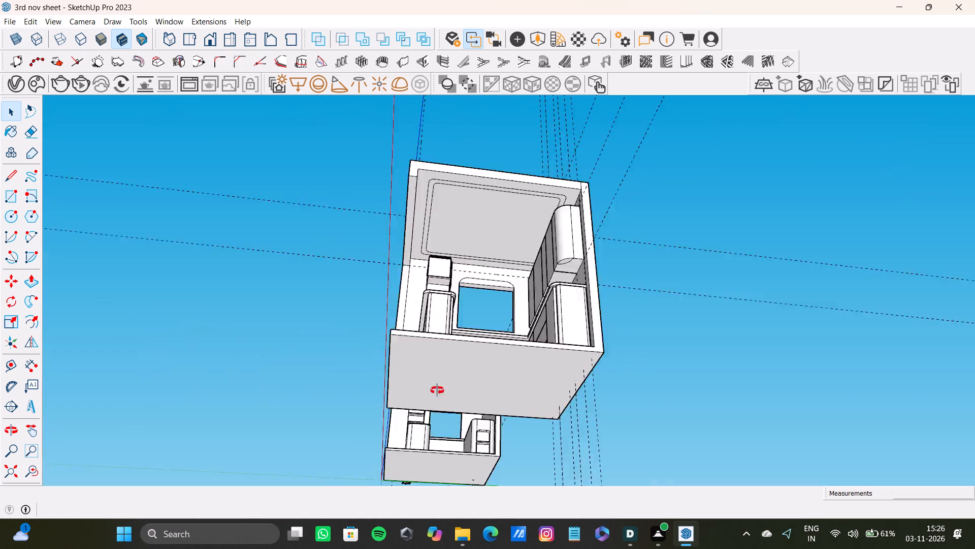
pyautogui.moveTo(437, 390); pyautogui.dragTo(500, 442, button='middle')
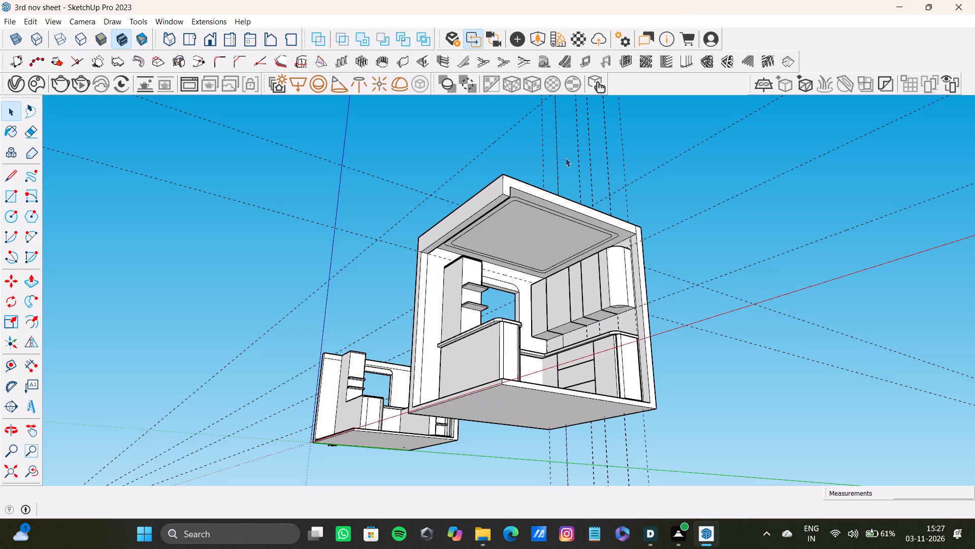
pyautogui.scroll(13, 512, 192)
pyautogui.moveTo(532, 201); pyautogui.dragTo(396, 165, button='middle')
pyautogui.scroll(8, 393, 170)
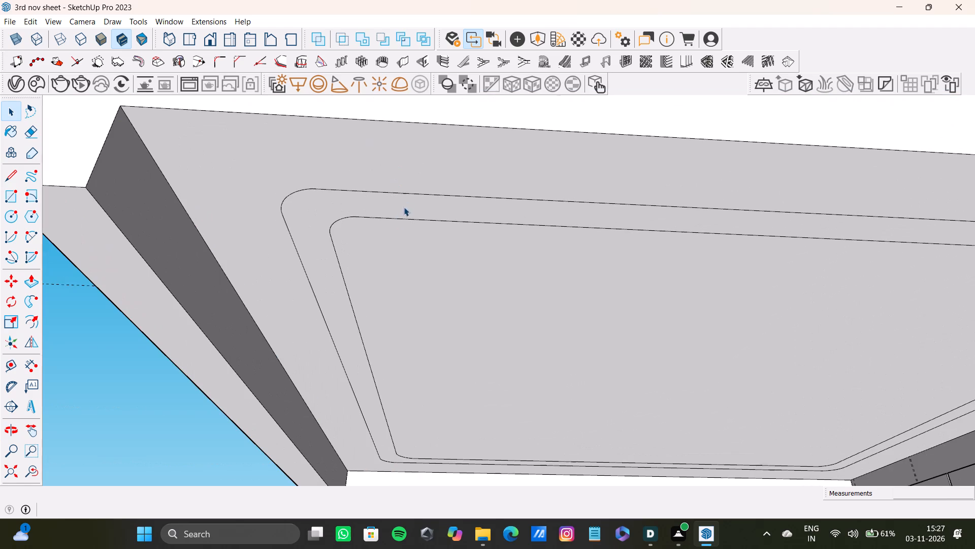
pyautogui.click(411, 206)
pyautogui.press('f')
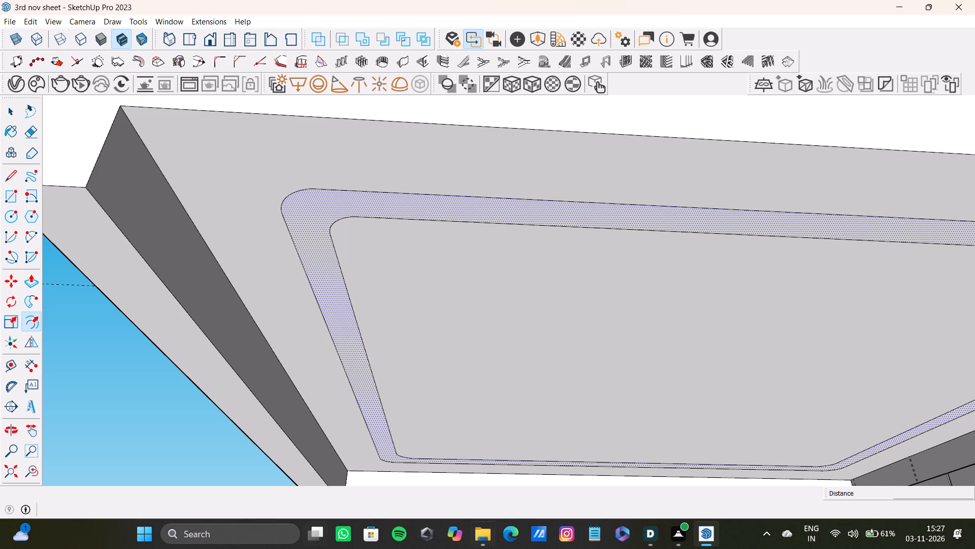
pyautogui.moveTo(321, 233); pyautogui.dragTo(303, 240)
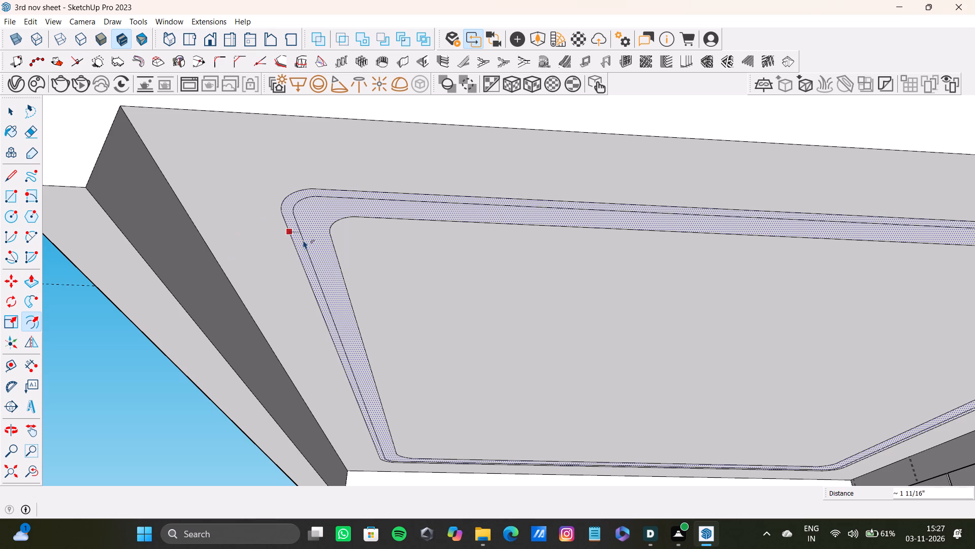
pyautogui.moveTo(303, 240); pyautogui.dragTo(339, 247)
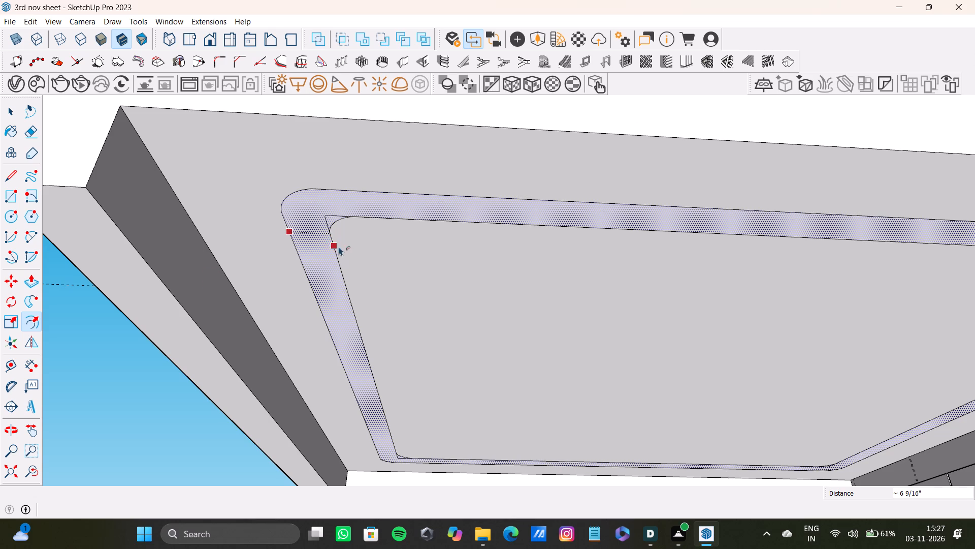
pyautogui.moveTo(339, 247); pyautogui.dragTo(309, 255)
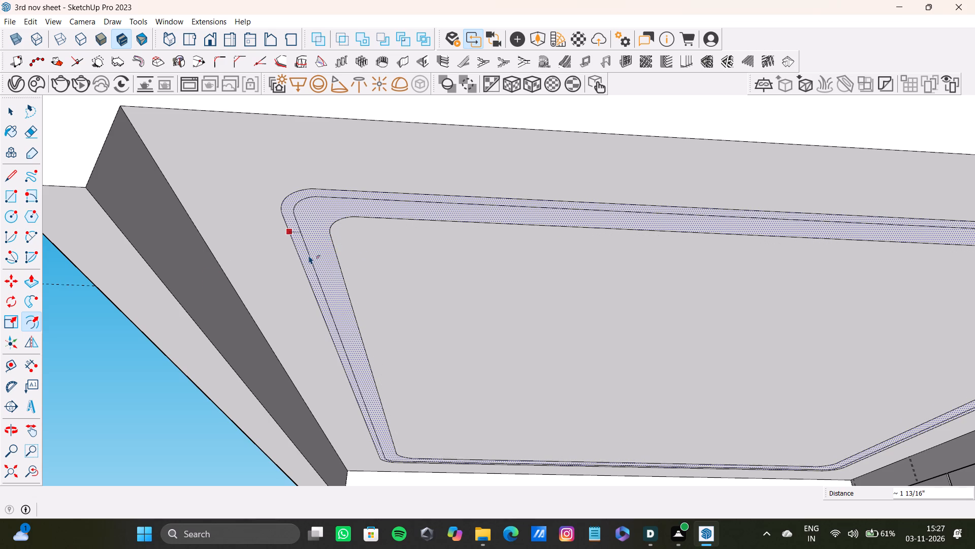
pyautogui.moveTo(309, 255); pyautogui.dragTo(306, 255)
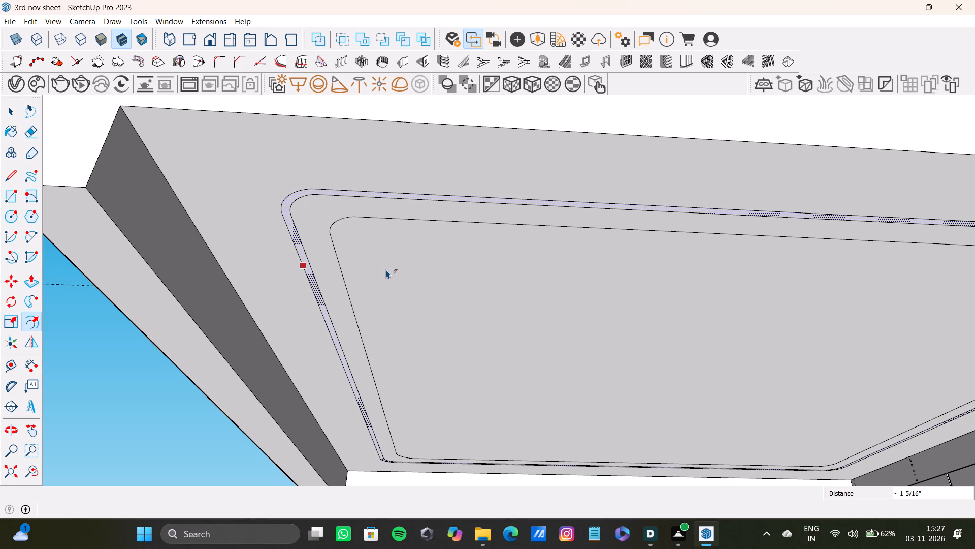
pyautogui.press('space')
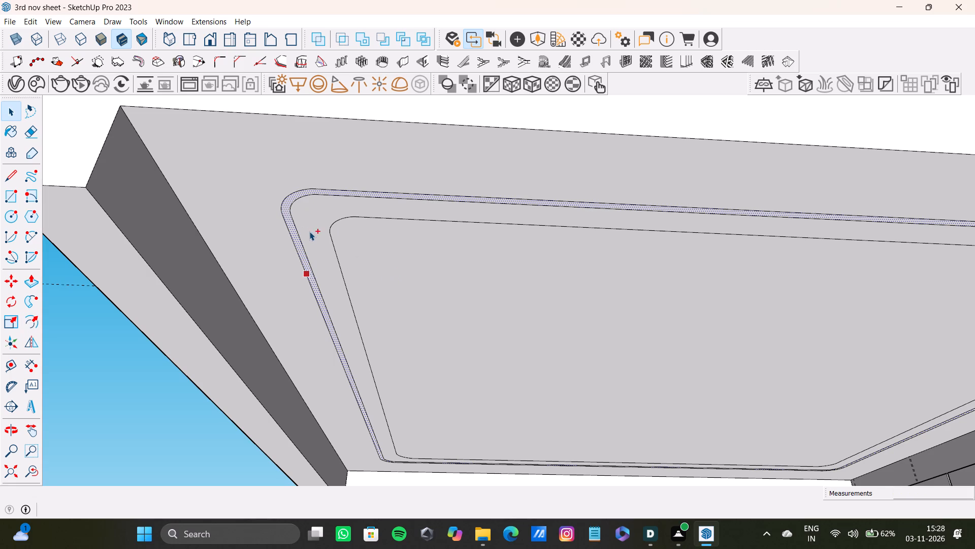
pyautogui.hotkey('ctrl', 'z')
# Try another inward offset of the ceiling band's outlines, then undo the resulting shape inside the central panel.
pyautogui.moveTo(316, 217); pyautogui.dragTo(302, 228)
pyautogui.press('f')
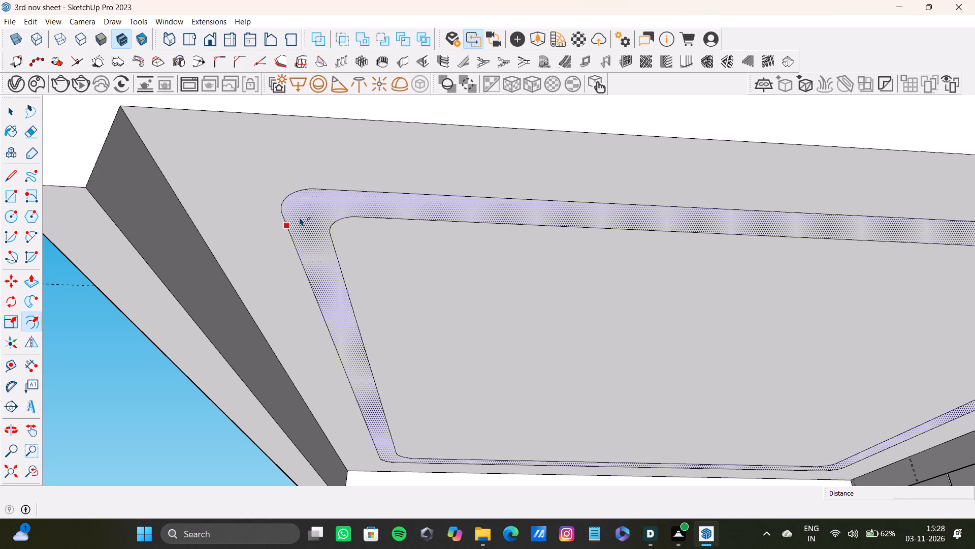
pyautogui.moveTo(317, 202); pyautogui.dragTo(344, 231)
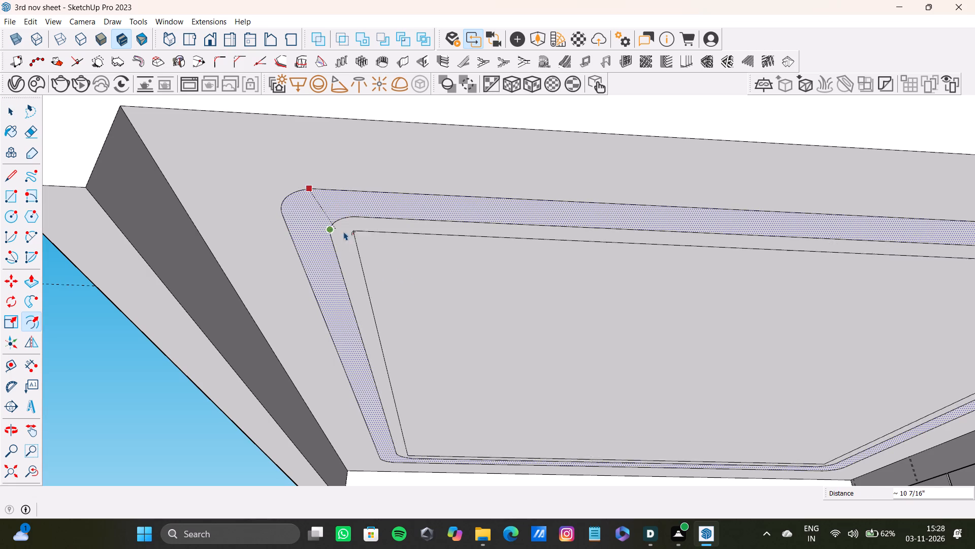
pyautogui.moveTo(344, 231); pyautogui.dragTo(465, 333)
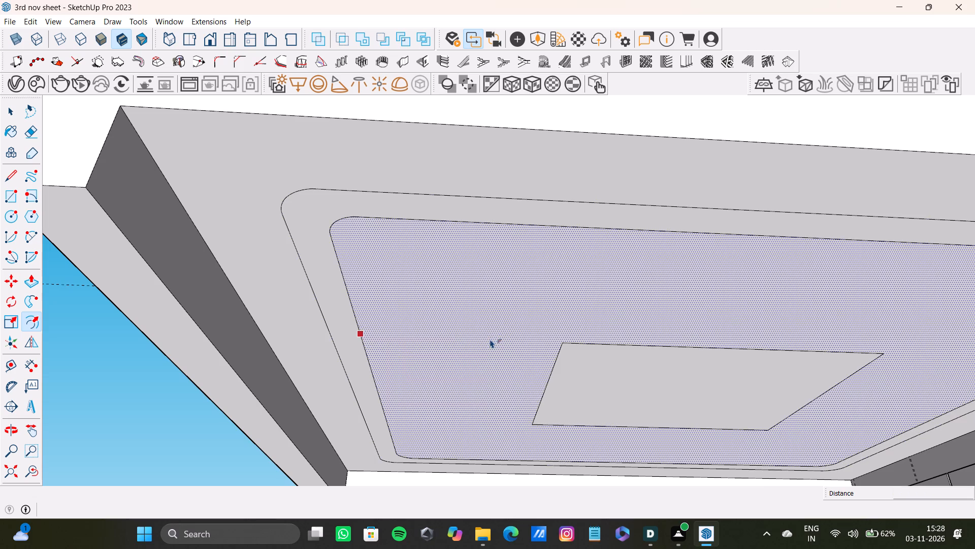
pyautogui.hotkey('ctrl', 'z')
# Offset the ceiling band's outer outline inward to form a narrow strip along its outer edge.
pyautogui.moveTo(317, 220); pyautogui.dragTo(308, 224)
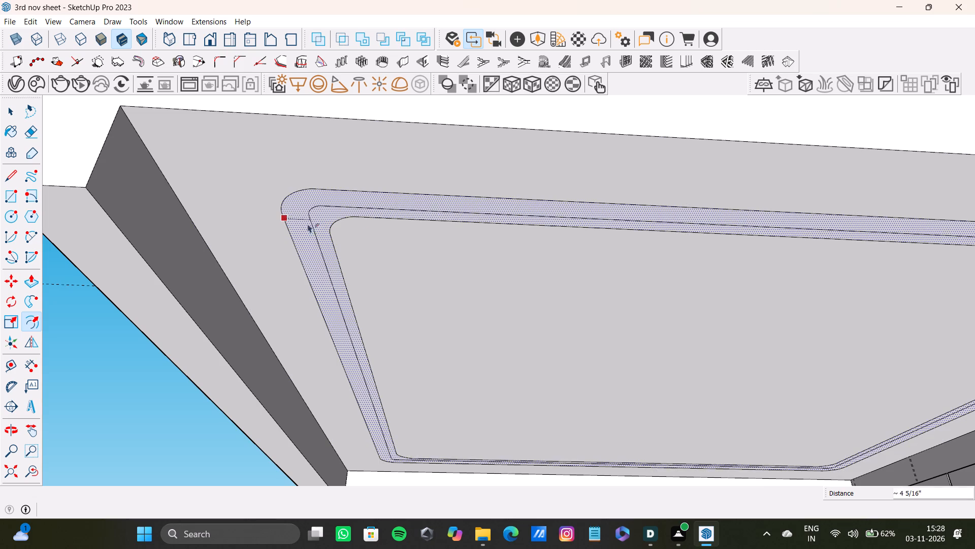
pyautogui.moveTo(308, 224); pyautogui.dragTo(304, 230)
pyautogui.press('space')
# Offset the central ceiling panel's outline slightly inward to form a thin strip around the panel.
pyautogui.click(367, 253)
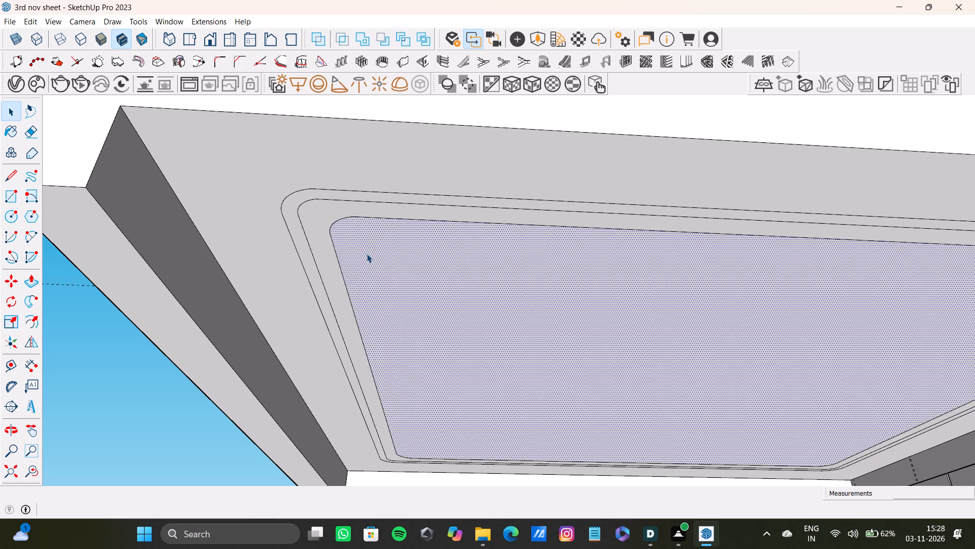
pyautogui.press('f')
pyautogui.moveTo(370, 260); pyautogui.dragTo(345, 260)
pyautogui.press('space')
# Extrude the outer narrow strip of the ceiling band downward by about 2 9/16".
pyautogui.click(294, 216)
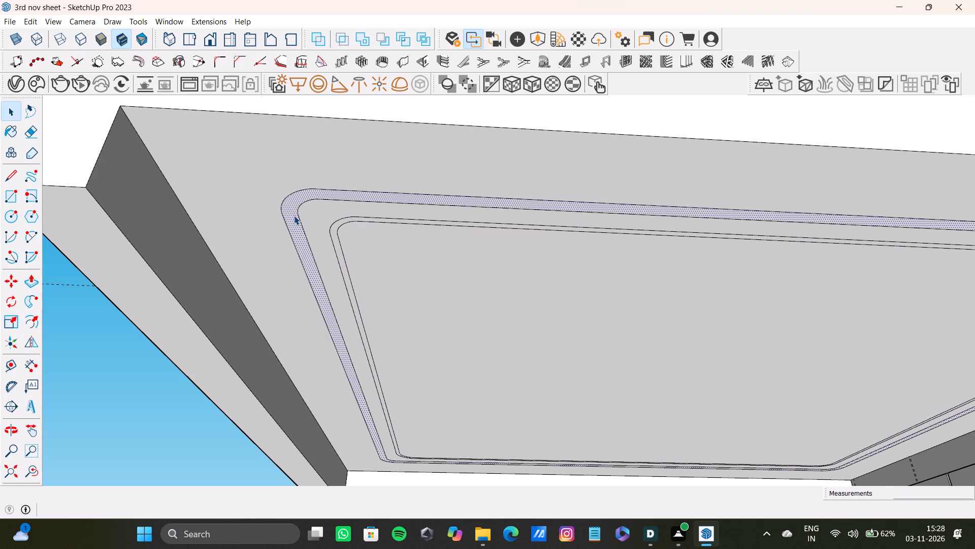
pyautogui.press('p')
pyautogui.moveTo(307, 234); pyautogui.dragTo(308, 248)
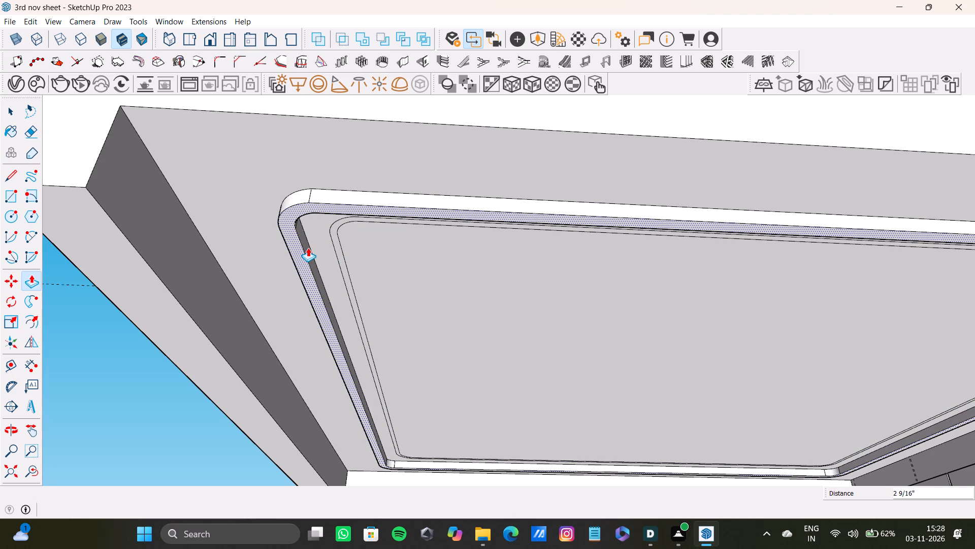
pyautogui.moveTo(308, 248); pyautogui.dragTo(306, 249)
# Extrude the thin inner strip around the central ceiling panel downward by about 1 7/8".
pyautogui.scroll(8, 335, 234)
pyautogui.press('space')
pyautogui.click(328, 238)
pyautogui.press('p')
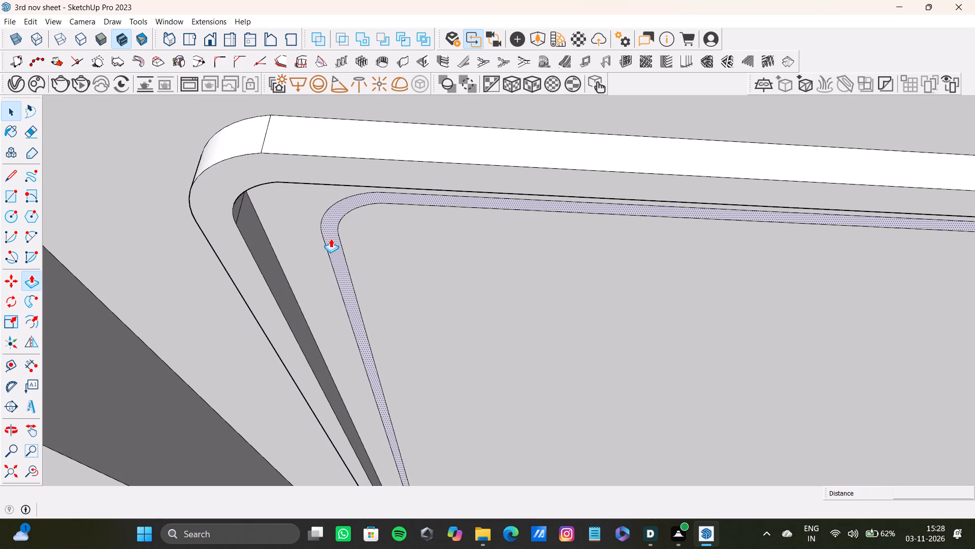
pyautogui.moveTo(331, 238); pyautogui.dragTo(334, 261)
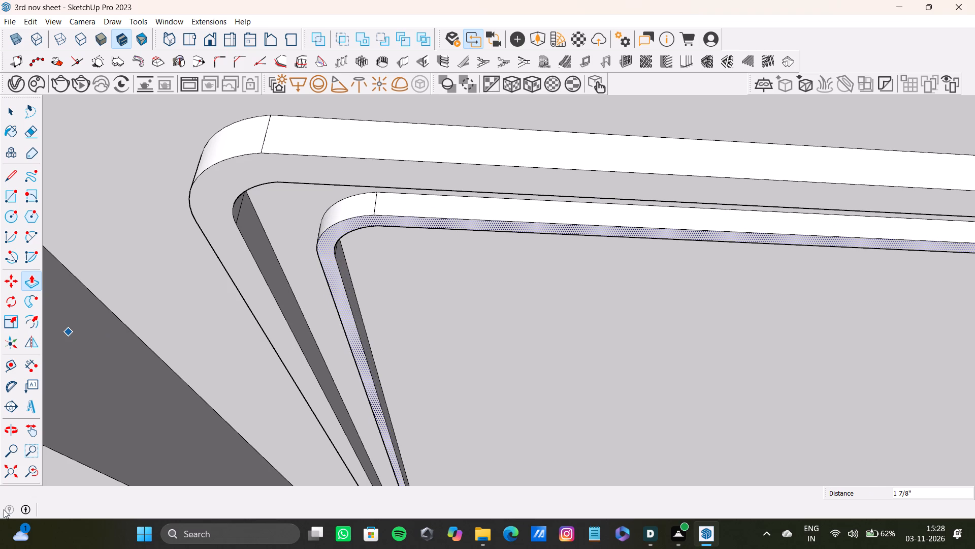
# Examine the raised ceiling trims and the whole kitchen from below, outside and the open front.
pyautogui.click(18, 471)
pyautogui.moveTo(616, 207); pyautogui.dragTo(755, 205, button='middle')
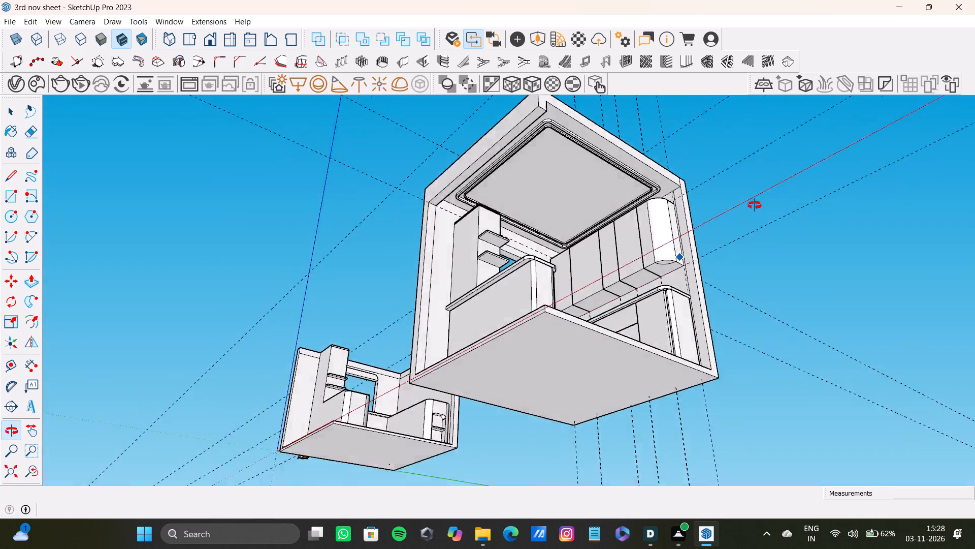
pyautogui.moveTo(755, 205); pyautogui.dragTo(557, 220, button='middle')
pyautogui.scroll(5, 481, 188)
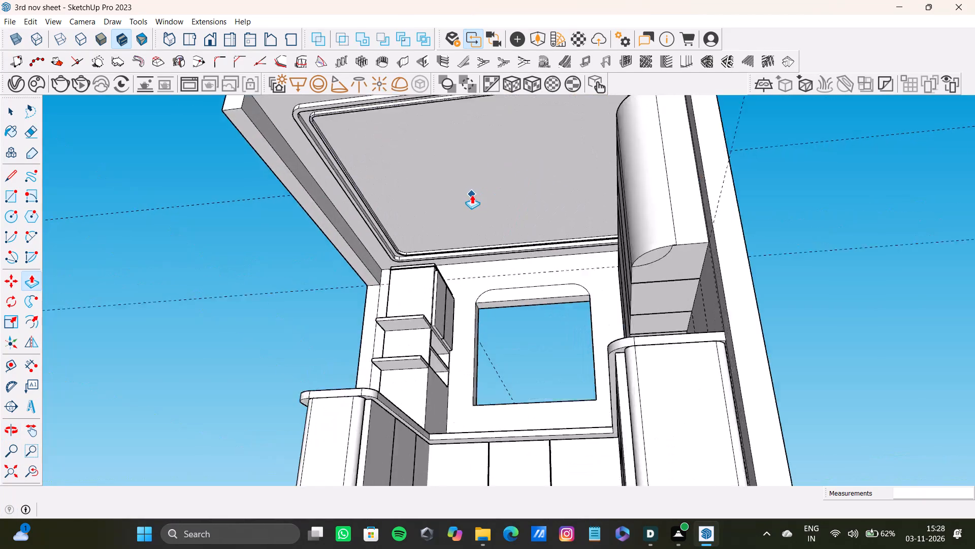
pyautogui.scroll(4, 472, 195)
pyautogui.moveTo(468, 197); pyautogui.dragTo(468, 275, button='middle')
pyautogui.scroll(-5, 468, 278)
pyautogui.keyDown('shift'); pyautogui.moveTo(465, 299); pyautogui.dragTo(854, 322, button='middle'); pyautogui.keyUp('shift')
pyautogui.keyDown('shift'); pyautogui.scroll(1, 532, 338); pyautogui.keyUp('shift')
pyautogui.keyDown('shift'); pyautogui.scroll(-1, 529, 338); pyautogui.keyUp('shift')
pyautogui.keyDown('shift'); pyautogui.moveTo(518, 350); pyautogui.dragTo(487, 370, button='middle'); pyautogui.keyUp('shift')
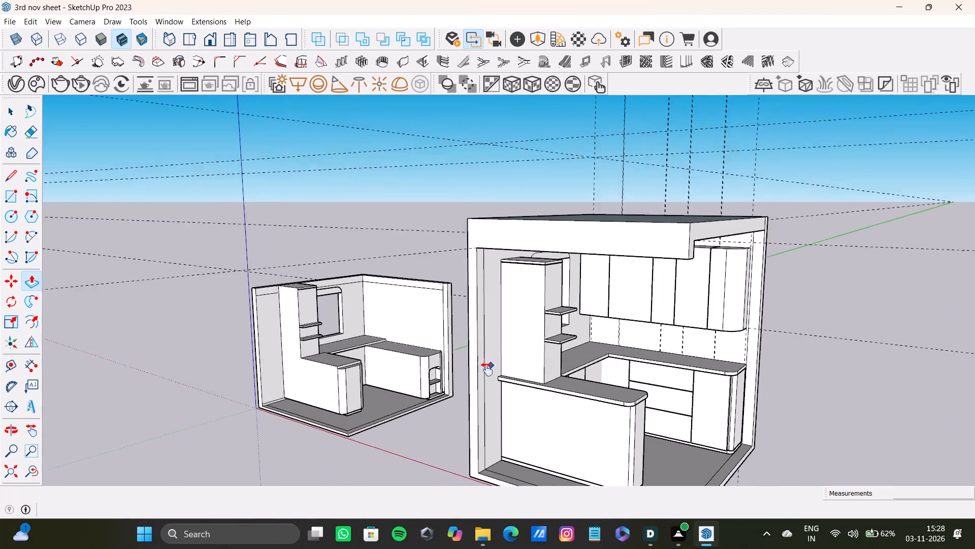
pyautogui.keyDown('shift'); pyautogui.moveTo(487, 370); pyautogui.dragTo(266, 337, button='middle'); pyautogui.keyUp('shift')
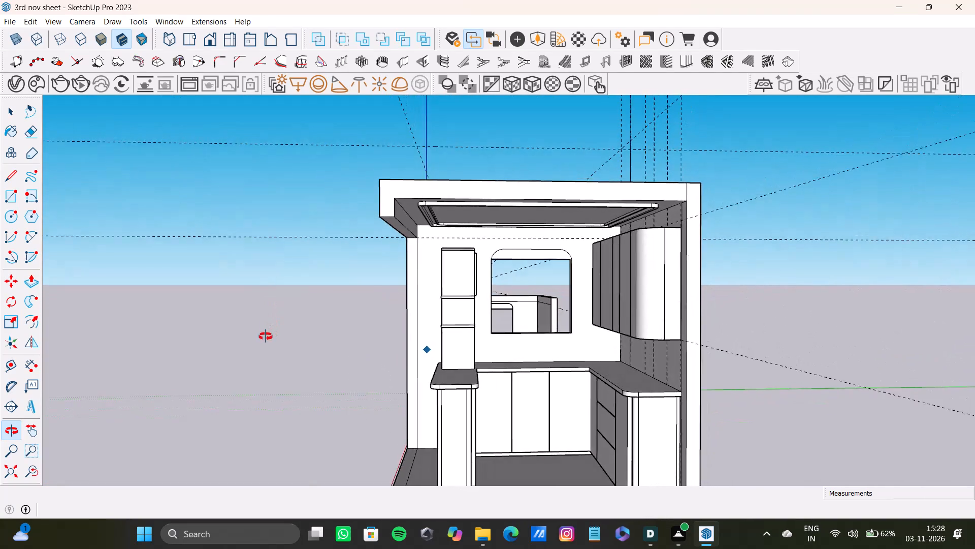
# Extrude the shell's open-side edge face, spanning wall, floor and ceiling edges, outward by about 2' 11 11/16".
pyautogui.keyDown('shift'); pyautogui.moveTo(266, 337); pyautogui.dragTo(246, 291, button='middle'); pyautogui.keyUp('shift')
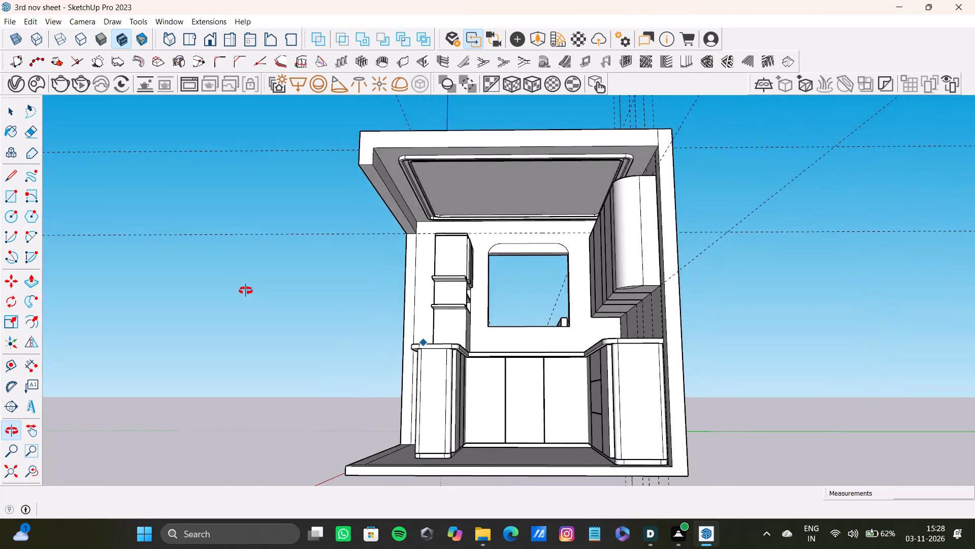
pyautogui.keyDown('shift'); pyautogui.moveTo(246, 291); pyautogui.dragTo(281, 315, button='middle'); pyautogui.keyUp('shift')
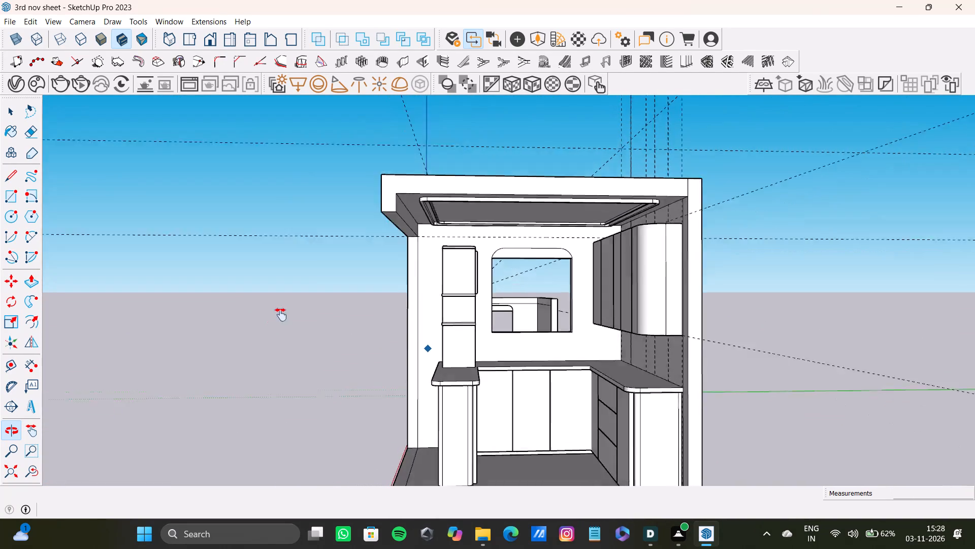
pyautogui.keyDown('shift'); pyautogui.moveTo(281, 315); pyautogui.dragTo(429, 205, button='middle'); pyautogui.keyUp('shift')
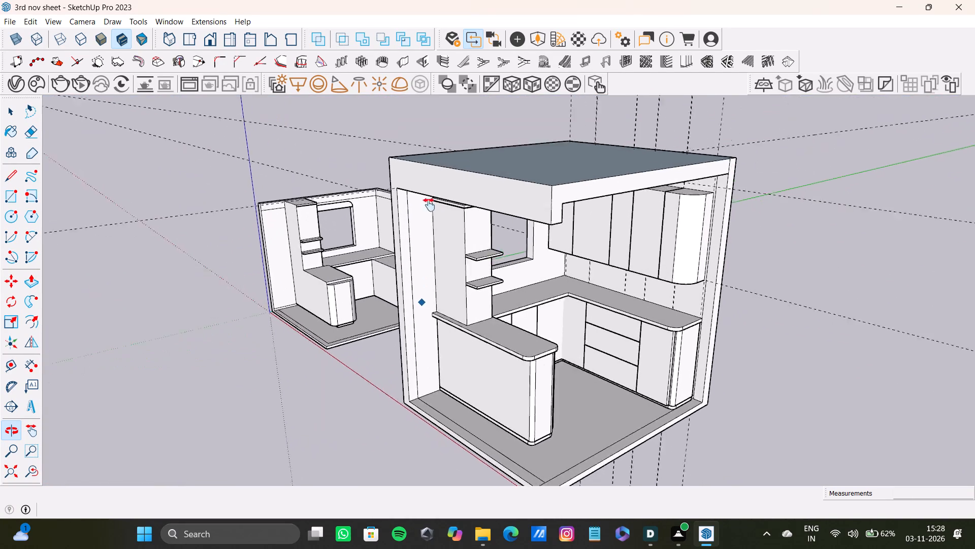
pyautogui.keyDown('shift'); pyautogui.moveTo(429, 205); pyautogui.dragTo(406, 177, button='middle'); pyautogui.keyUp('shift')
pyautogui.scroll(8, 400, 343)
pyautogui.scroll(-5, 413, 403)
pyautogui.keyDown('shift'); pyautogui.moveTo(412, 379); pyautogui.dragTo(467, 360, button='middle'); pyautogui.keyUp('shift')
pyautogui.press('space')
pyautogui.scroll(5, 441, 376)
pyautogui.click(429, 400)
pyautogui.press('p')
pyautogui.moveTo(431, 400); pyautogui.dragTo(381, 408)
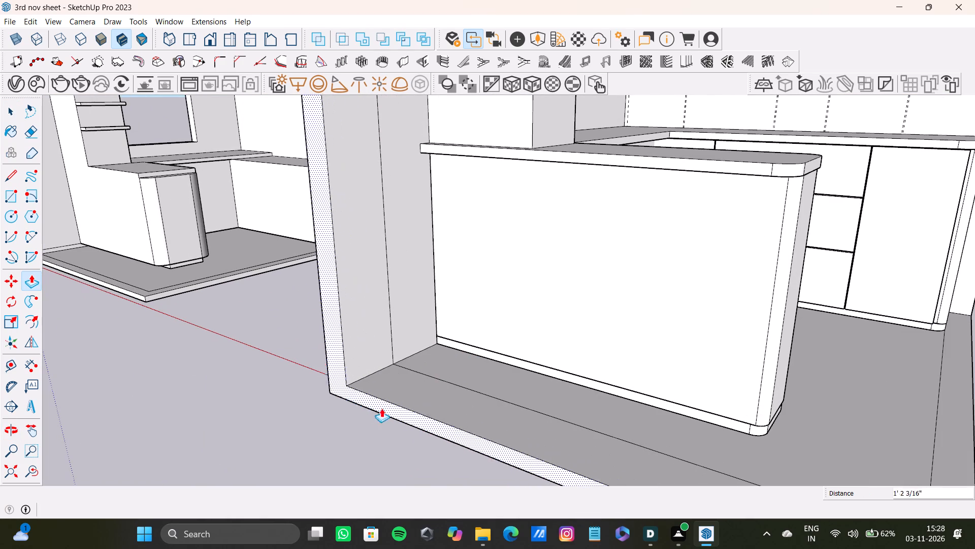
pyautogui.moveTo(381, 408); pyautogui.dragTo(344, 416)
# Reverse the top face of the ceiling slab.
pyautogui.scroll(-7, 342, 417)
pyautogui.keyDown('shift'); pyautogui.moveTo(342, 413); pyautogui.dragTo(342, 430, button='middle'); pyautogui.keyUp('shift')
pyautogui.scroll(-5, 350, 420)
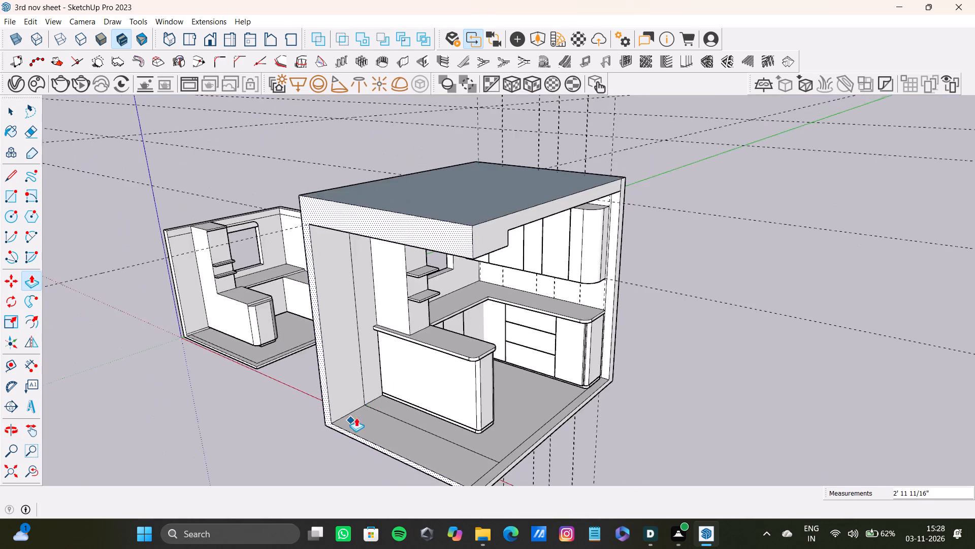
pyautogui.keyDown('shift'); pyautogui.moveTo(372, 392); pyautogui.dragTo(307, 471, button='middle'); pyautogui.keyUp('shift')
pyautogui.press('space')
pyautogui.scroll(5, 383, 338)
pyautogui.click(389, 327)
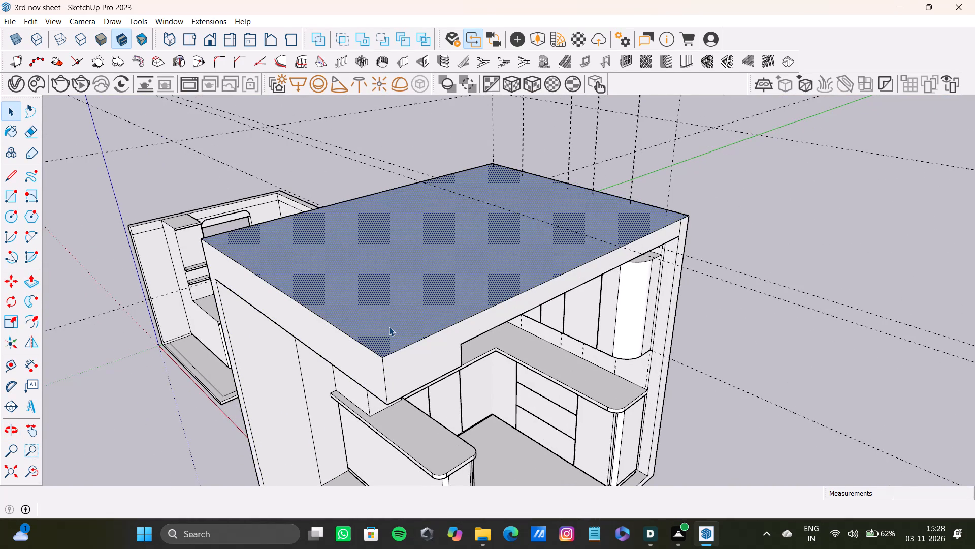
pyautogui.press('p')
pyautogui.rightClick(389, 327)
pyautogui.click(420, 434)
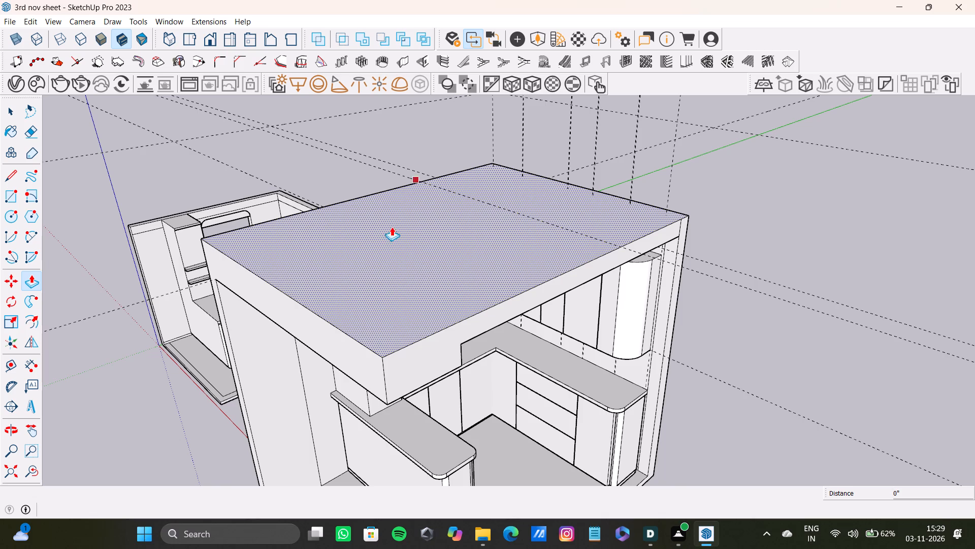
# Push the ceiling slab's top face down slightly to thin the slab.
pyautogui.scroll(-8, 313, 225)
pyautogui.moveTo(355, 266); pyautogui.dragTo(400, 247, button='middle')
pyautogui.scroll(-1, 400, 247)
pyautogui.scroll(9, 357, 285)
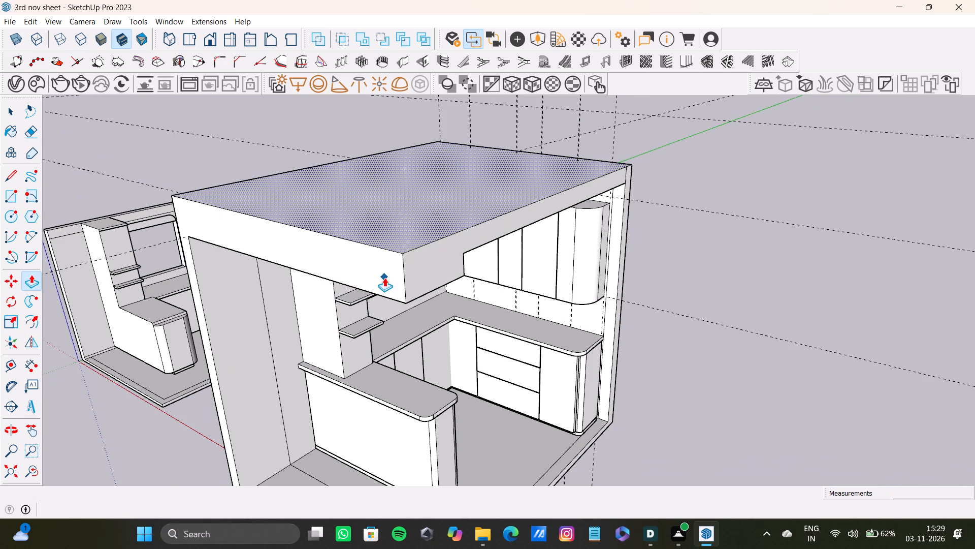
pyautogui.moveTo(421, 226); pyautogui.dragTo(414, 238)
# Examine the ceiling from below, including the trims and the underside of the dropped band along the open side.
pyautogui.scroll(1, 406, 273)
pyautogui.scroll(-1, 405, 289)
pyautogui.moveTo(403, 292); pyautogui.dragTo(376, 172, button='middle')
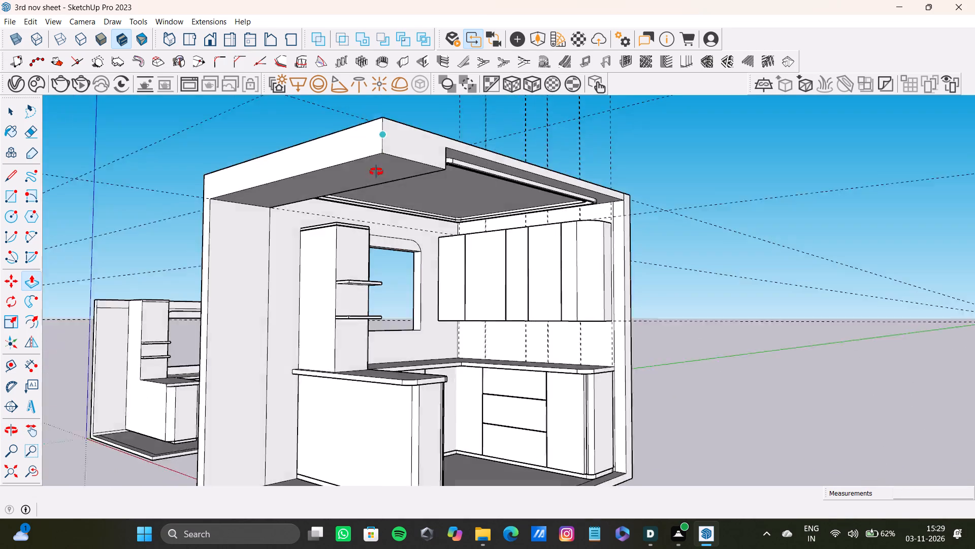
pyautogui.moveTo(376, 172); pyautogui.dragTo(381, 165, button='middle')
pyautogui.scroll(4, 381, 179)
pyautogui.press('space')
pyautogui.click(385, 170)
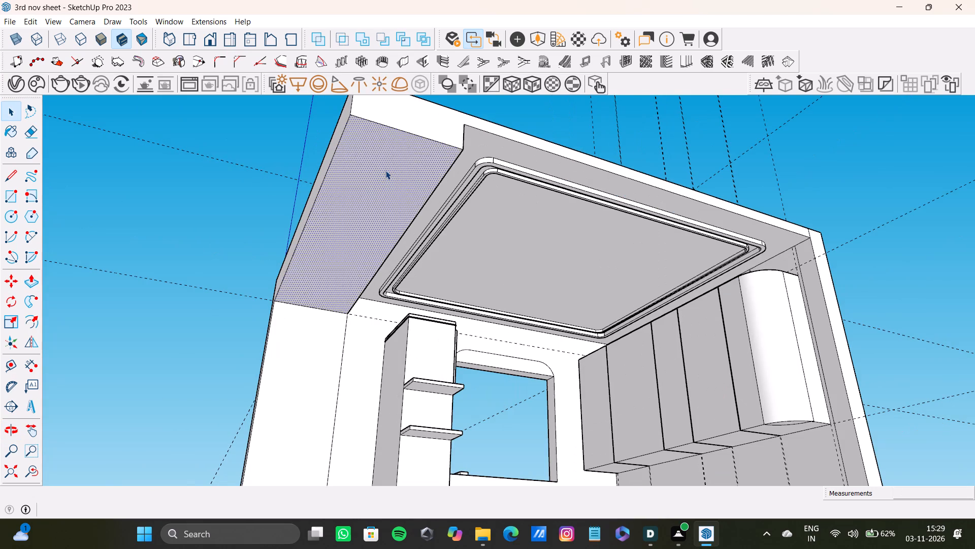
pyautogui.scroll(-3, 409, 173)
pyautogui.moveTo(407, 184); pyautogui.dragTo(370, 242, button='middle')
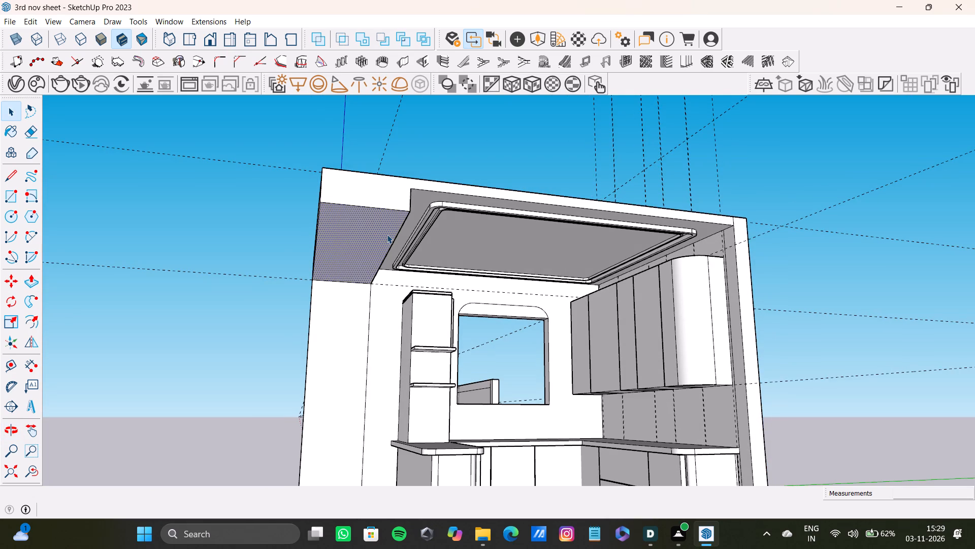
pyautogui.press('t')
pyautogui.scroll(4, 430, 184)
# Raise the ceiling slab's top face by about 3 13/16".
pyautogui.scroll(-3, 417, 194)
pyautogui.moveTo(417, 201); pyautogui.dragTo(415, 280, button='middle')
pyautogui.press('space')
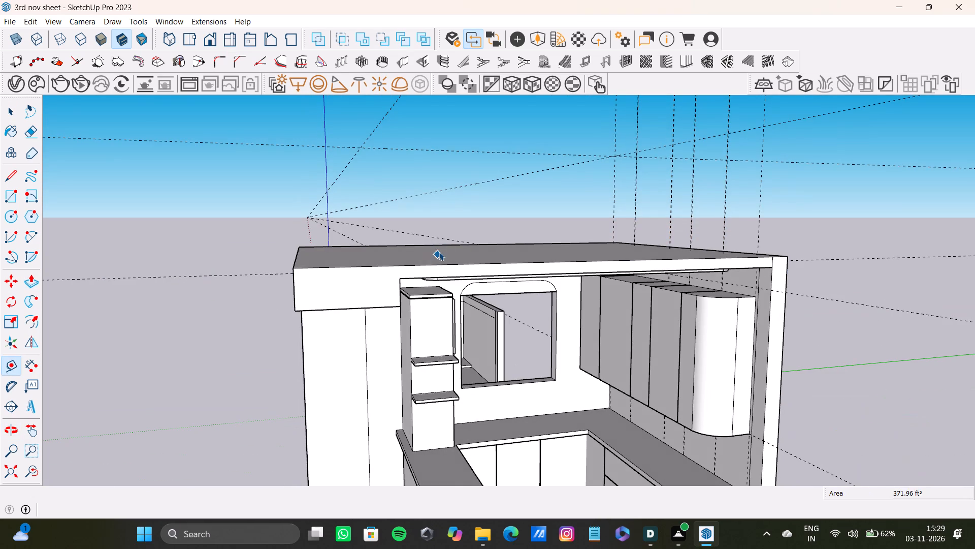
pyautogui.click(439, 252)
pyautogui.press('p')
pyautogui.moveTo(444, 250); pyautogui.dragTo(446, 244)
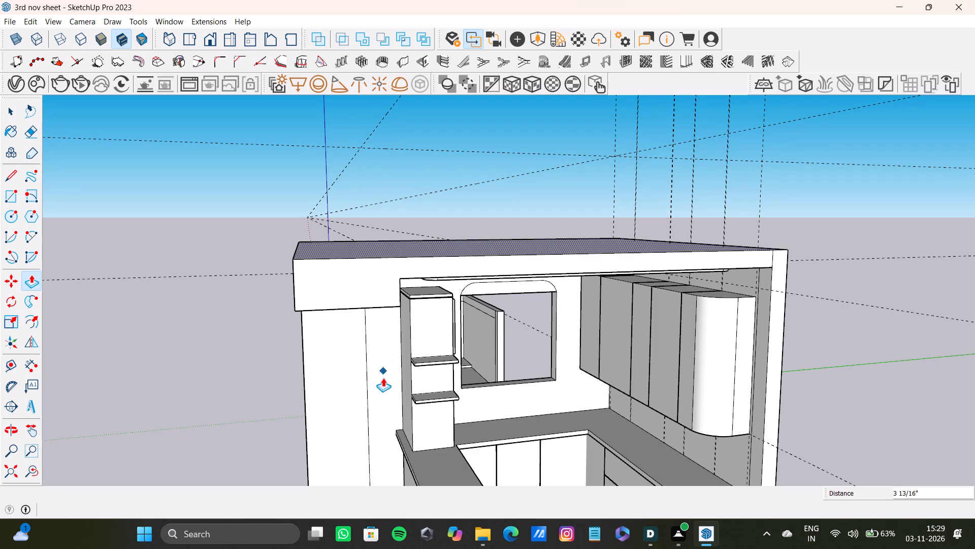
# Place a guide on the slab's end face 9 11/16" below the top edge, through the dropped band's inner corner.
pyautogui.press('t')
pyautogui.scroll(8, 392, 278)
pyautogui.scroll(4, 324, 229)
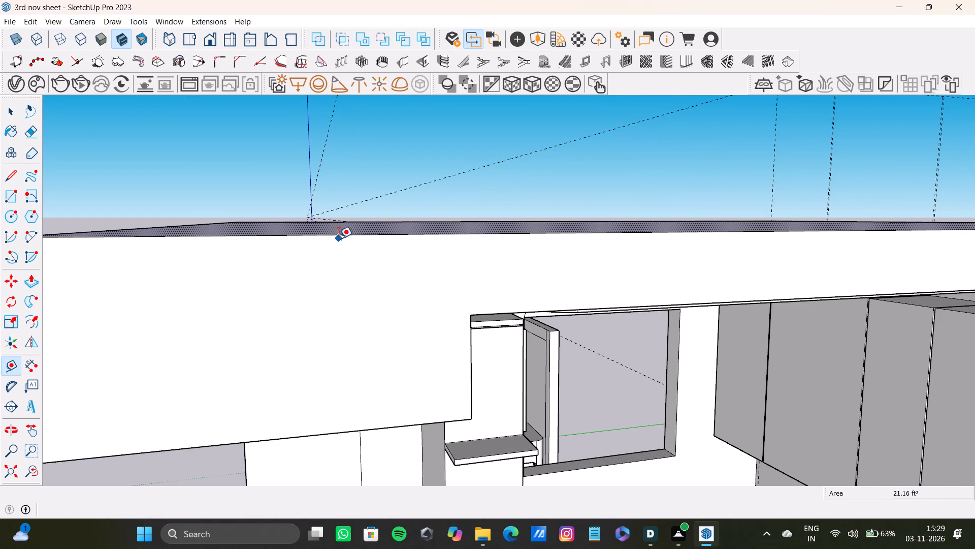
pyautogui.click(344, 234)
pyautogui.click(470, 315)
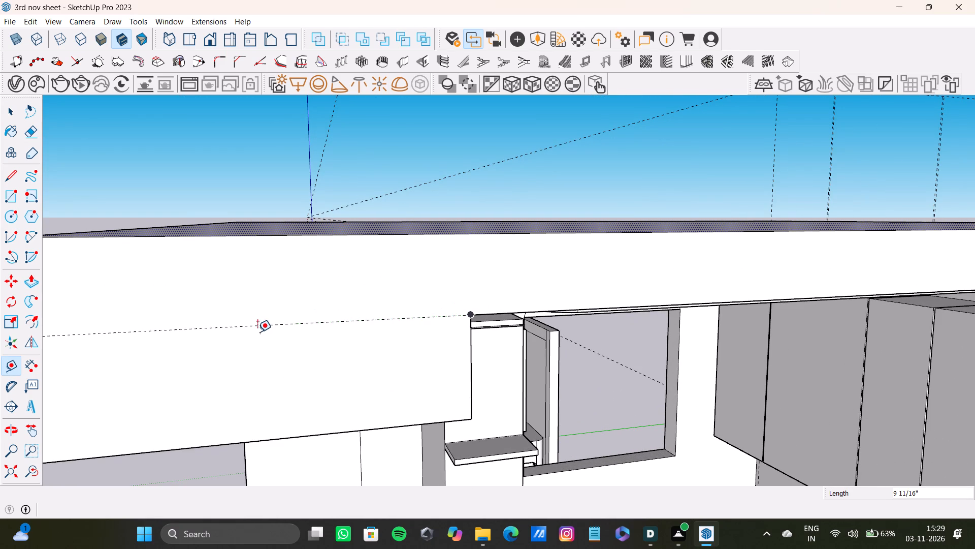
# Draw a line along the guide on the slab's end face, from the dropped band's inner corner to the outer corner.
pyautogui.press('l')
pyautogui.click(470, 315)
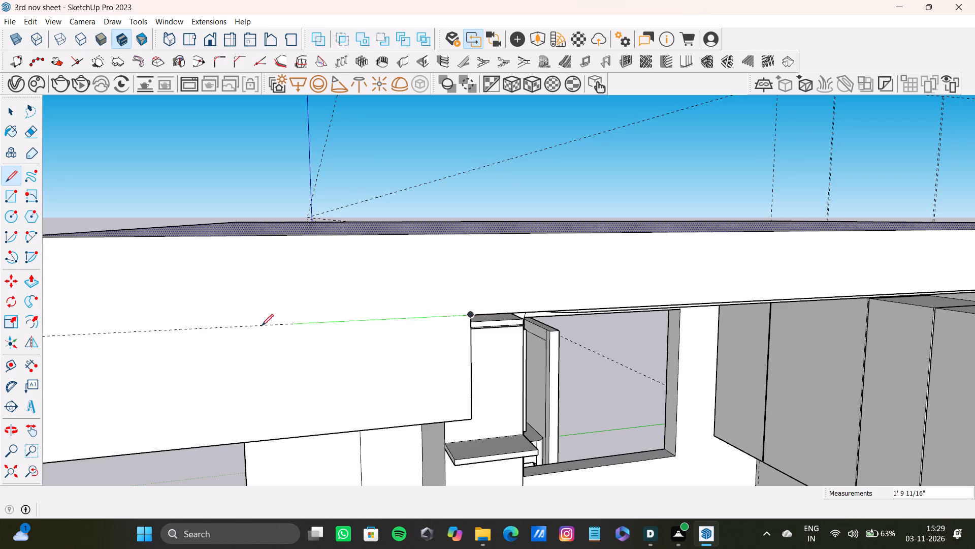
pyautogui.scroll(-5, 292, 335)
pyautogui.keyDown('shift'); pyautogui.moveTo(288, 328); pyautogui.dragTo(429, 341, button='middle'); pyautogui.keyUp('shift')
pyautogui.click(270, 352)
pyautogui.press('space')
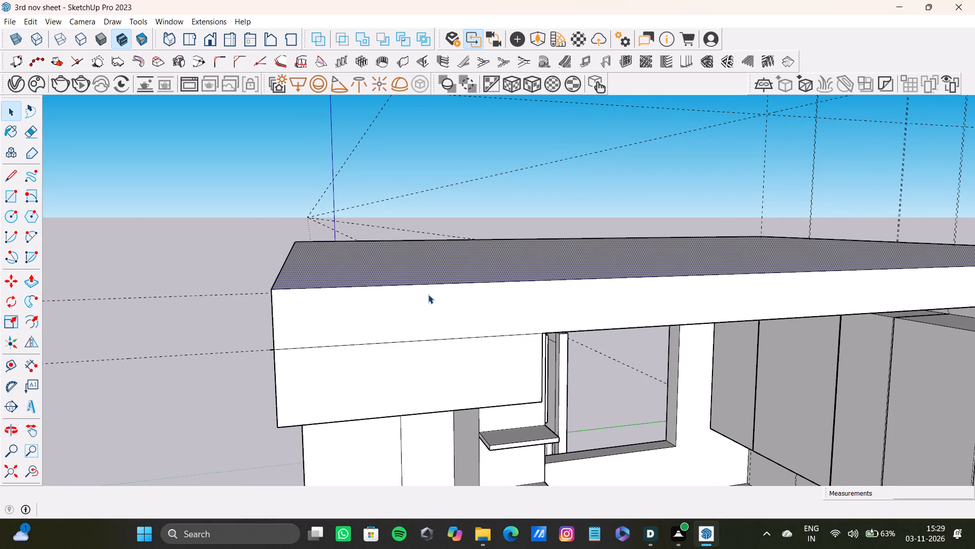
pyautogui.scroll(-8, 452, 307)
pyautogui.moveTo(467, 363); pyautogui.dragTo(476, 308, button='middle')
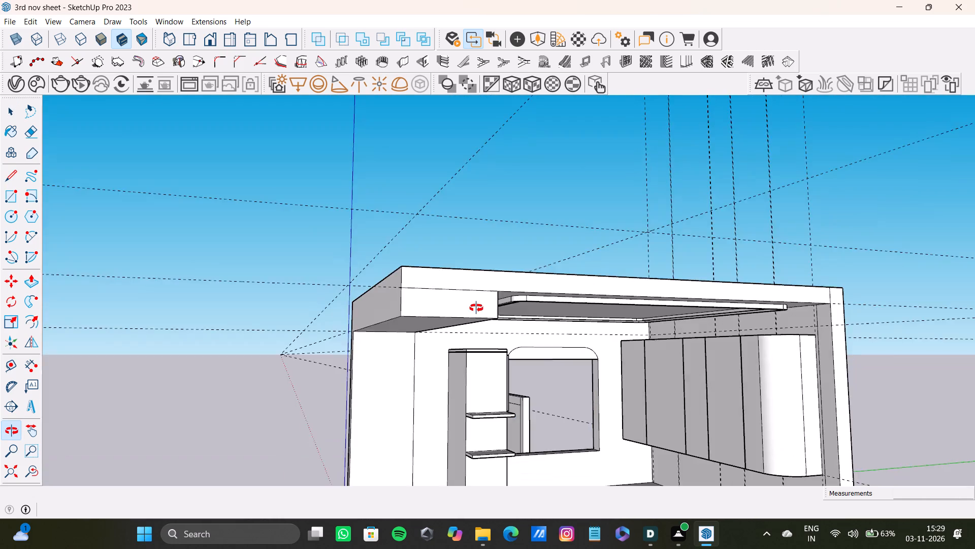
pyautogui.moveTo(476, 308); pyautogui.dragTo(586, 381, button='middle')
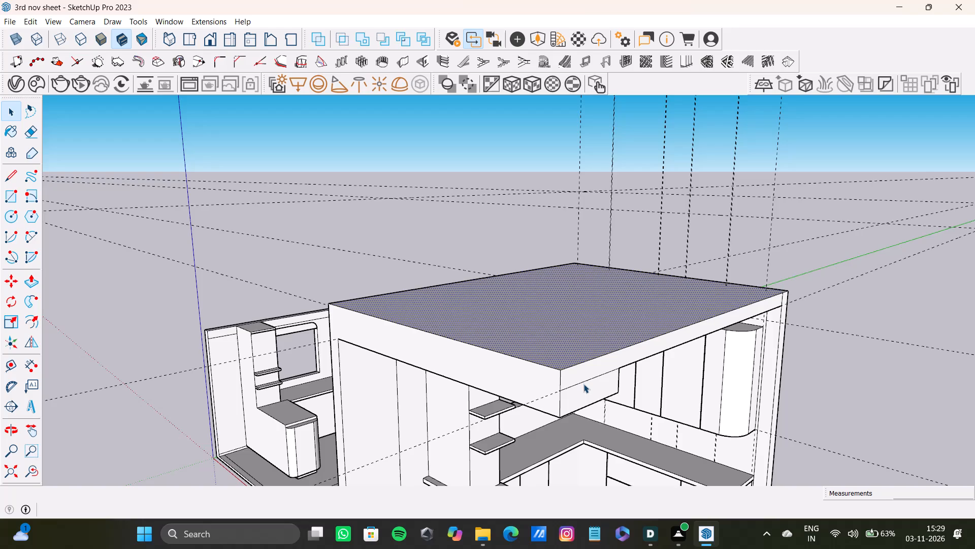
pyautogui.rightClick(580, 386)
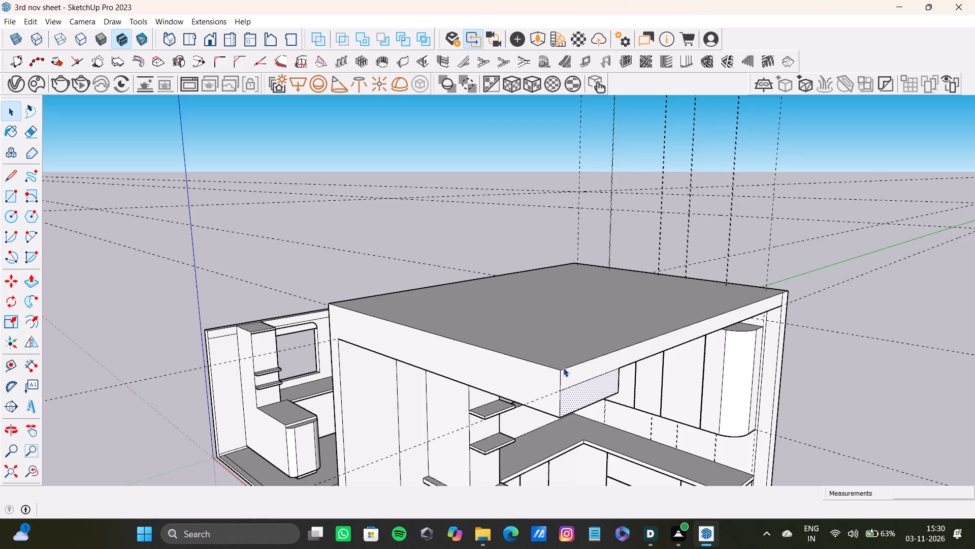
# Place a guide on the slab's long outer side about 9 11/16" below its top edge, meeting the end-face line.
pyautogui.scroll(-11, 570, 378)
pyautogui.moveTo(609, 399); pyautogui.dragTo(480, 216, button='middle')
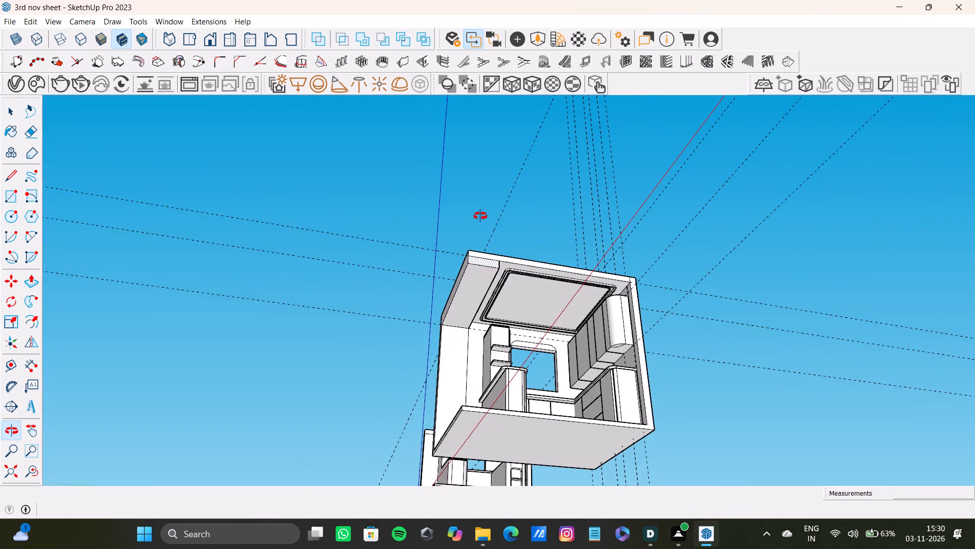
pyautogui.moveTo(480, 216); pyautogui.dragTo(478, 216, button='middle')
pyautogui.scroll(9, 462, 237)
pyautogui.moveTo(463, 285); pyautogui.dragTo(704, 362, button='middle')
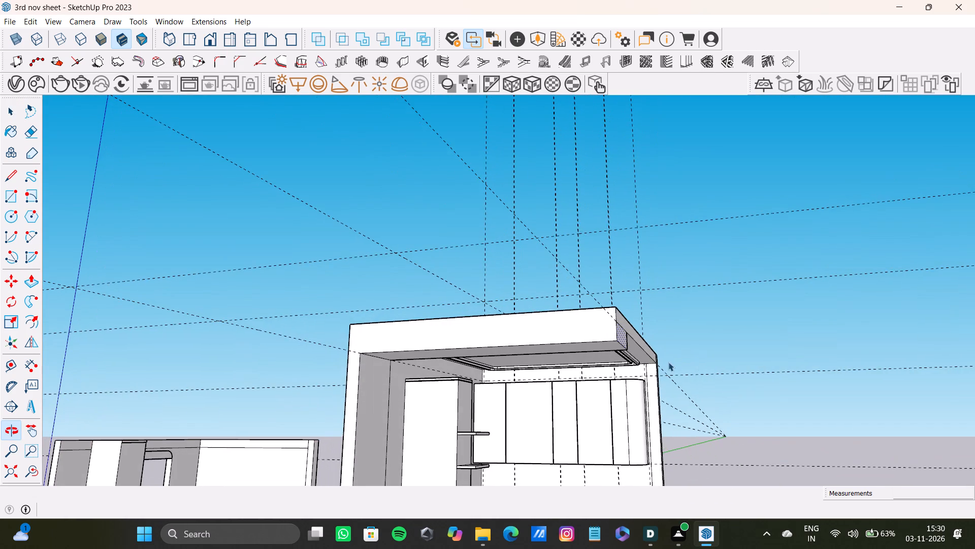
pyautogui.press('t')
pyautogui.scroll(9, 572, 345)
pyautogui.moveTo(569, 313); pyautogui.dragTo(635, 349, button='middle')
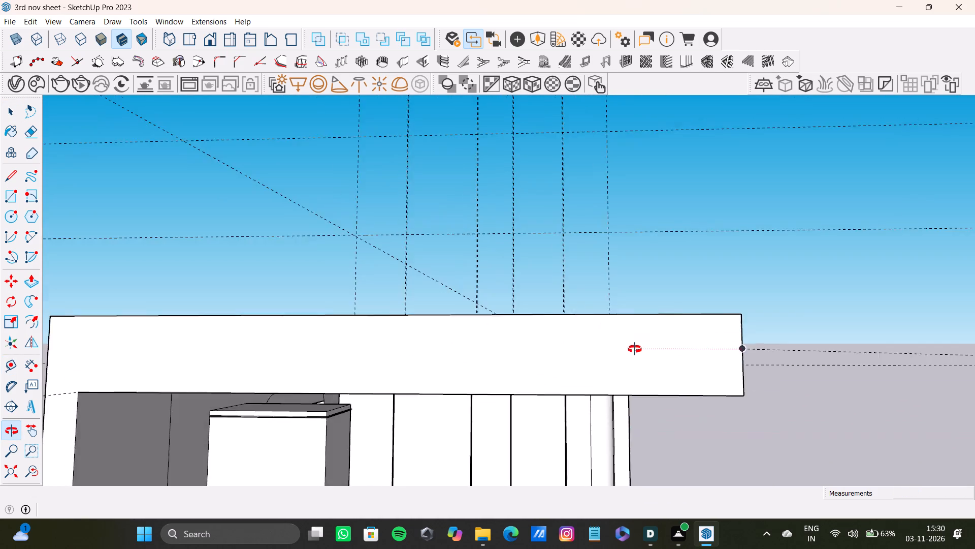
pyautogui.moveTo(635, 349); pyautogui.dragTo(637, 347, button='middle')
pyautogui.scroll(4, 661, 324)
pyautogui.click(686, 312)
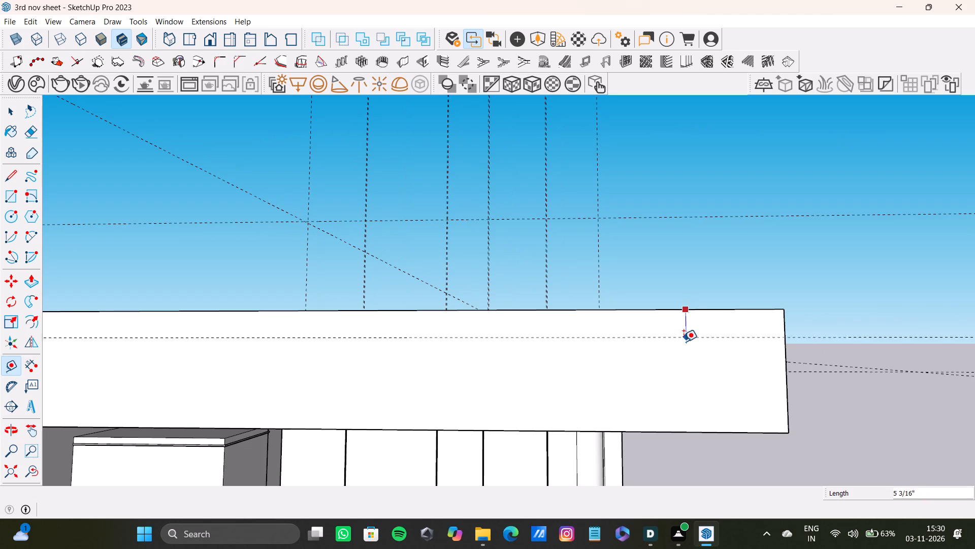
pyautogui.scroll(-2, 710, 364)
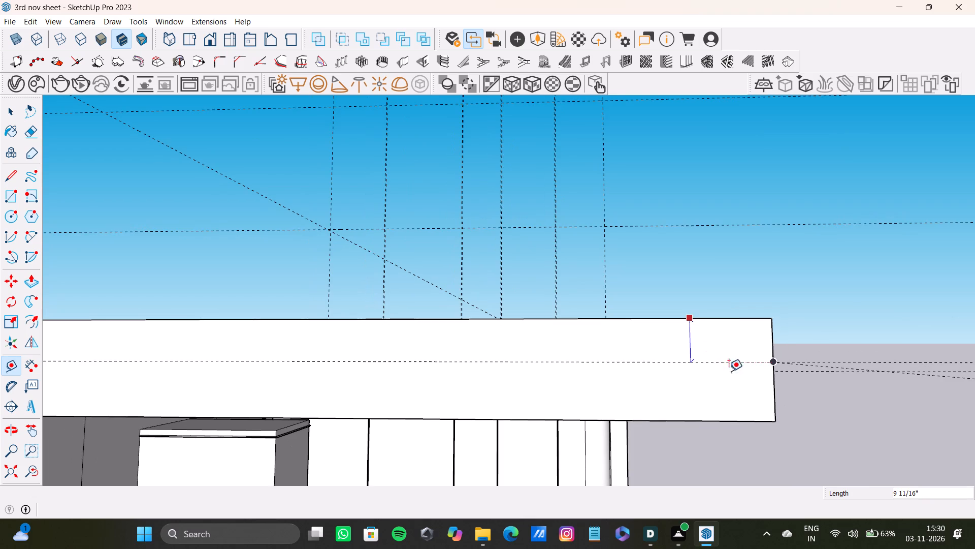
pyautogui.scroll(5, 764, 386)
pyautogui.moveTo(766, 366); pyautogui.dragTo(722, 339, button='middle')
pyautogui.scroll(4, 723, 292)
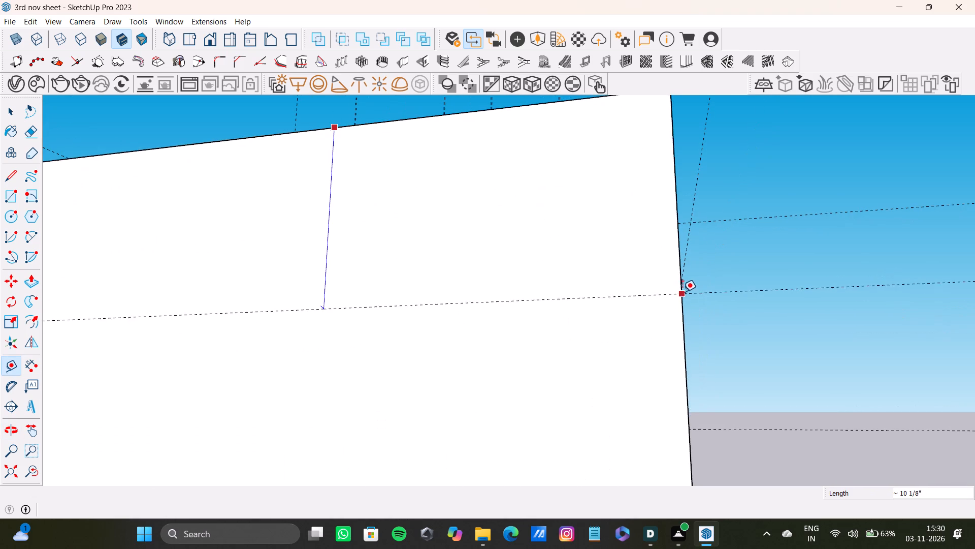
pyautogui.click(678, 287)
# Draw a line along the guide across the full length of the slab's long outer side.
pyautogui.scroll(-4, 560, 324)
pyautogui.moveTo(562, 319); pyautogui.dragTo(737, 413, button='middle')
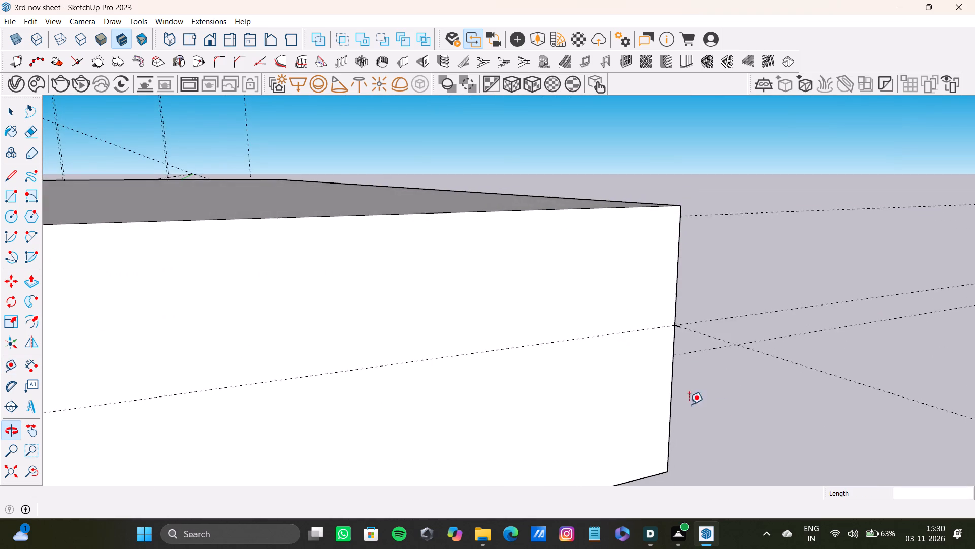
pyautogui.scroll(-12, 666, 400)
pyautogui.scroll(-10, 500, 393)
pyautogui.keyDown('shift'); pyautogui.moveTo(503, 378); pyautogui.dragTo(571, 368, button='middle'); pyautogui.keyUp('shift')
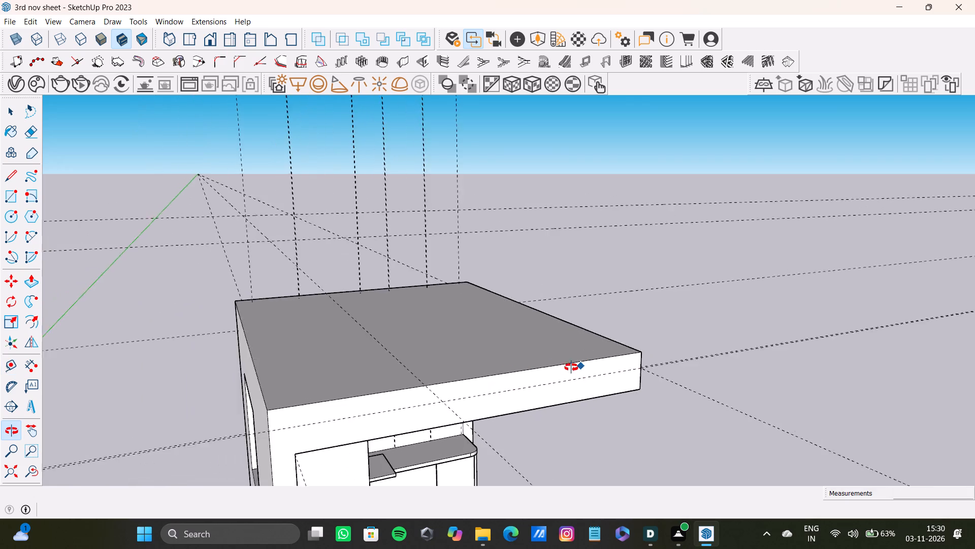
pyautogui.keyDown('shift'); pyautogui.moveTo(571, 368); pyautogui.dragTo(513, 394, button='middle'); pyautogui.keyUp('shift')
pyautogui.press('l')
pyautogui.scroll(4, 294, 359)
pyautogui.scroll(-3, 208, 444)
pyautogui.keyDown('shift'); pyautogui.moveTo(217, 440); pyautogui.dragTo(218, 350, button='middle'); pyautogui.keyUp('shift')
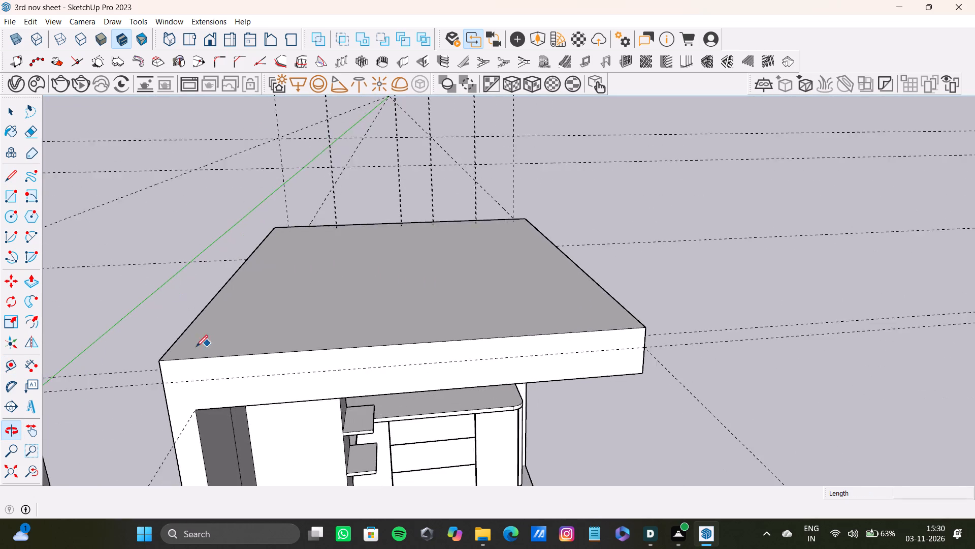
pyautogui.scroll(4, 147, 380)
pyautogui.click(178, 385)
pyautogui.scroll(-5, 619, 382)
pyautogui.keyDown('shift'); pyautogui.moveTo(729, 375); pyautogui.dragTo(544, 380, button='middle'); pyautogui.keyUp('shift')
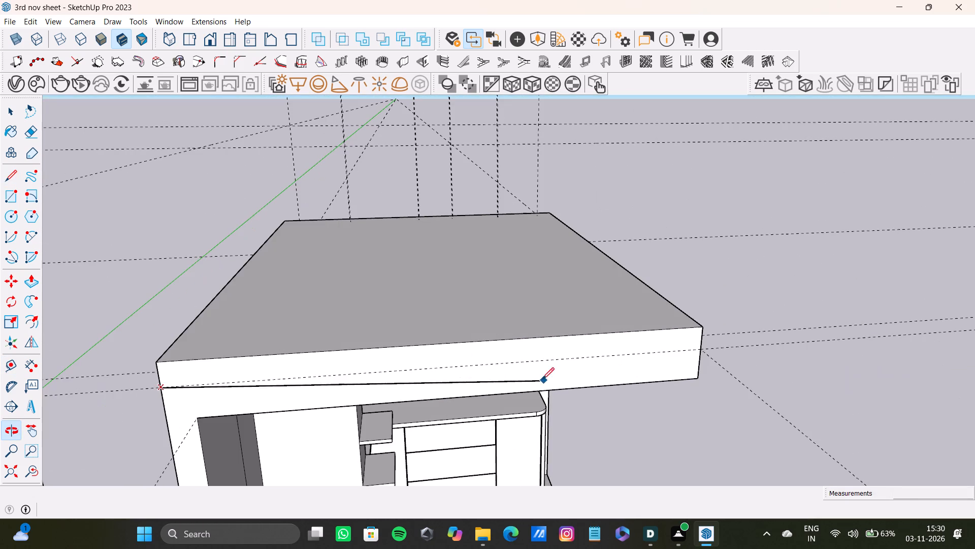
pyautogui.click(699, 350)
# Examine the dividing lines on the slab's sides and the whole kitchen from above and from low outside.
pyautogui.moveTo(693, 348); pyautogui.dragTo(378, 351, button='middle')
pyautogui.scroll(3, 407, 349)
pyautogui.scroll(-11, 303, 329)
pyautogui.moveTo(300, 330); pyautogui.dragTo(548, 330, button='middle')
pyautogui.keyDown('shift'); pyautogui.scroll(-4, 535, 340); pyautogui.keyUp('shift')
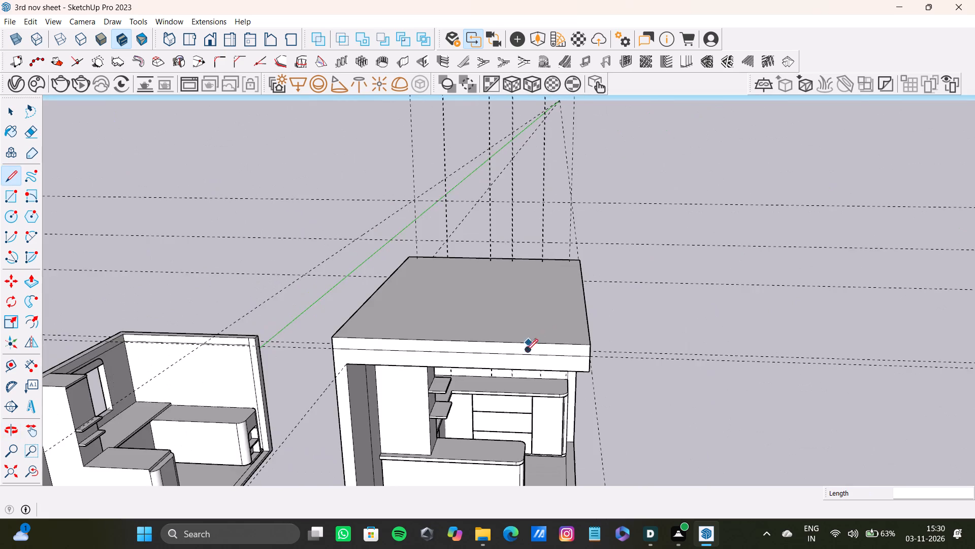
pyautogui.moveTo(526, 351); pyautogui.dragTo(517, 269, button='middle')
pyautogui.scroll(-4, 608, 423)
pyautogui.moveTo(603, 444); pyautogui.dragTo(572, 441, button='middle')
pyautogui.scroll(-5, 488, 379)
pyautogui.moveTo(507, 345); pyautogui.dragTo(393, 291, button='middle')
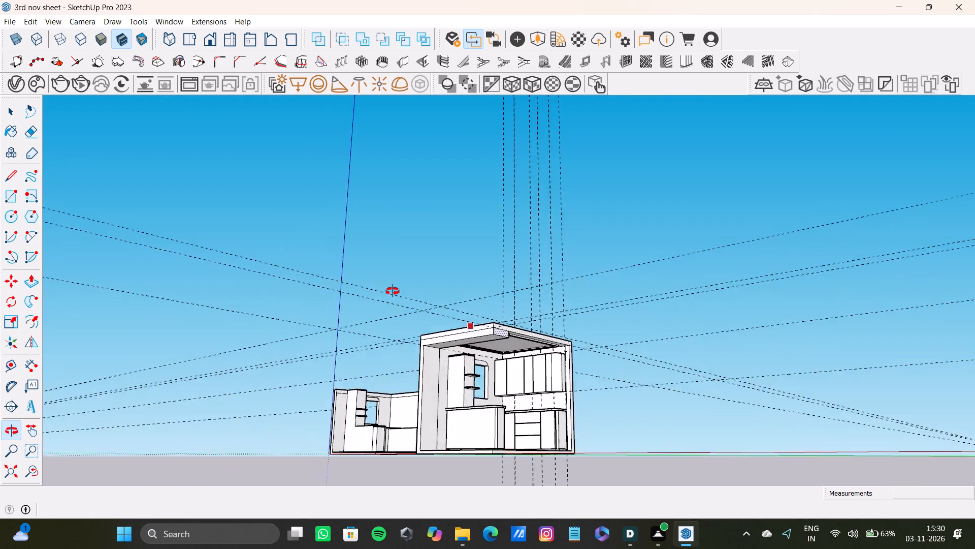
pyautogui.moveTo(393, 291); pyautogui.dragTo(330, 280, button='middle')
# Offset the outline of the dropped band's underside inward by about 7 11/16".
pyautogui.scroll(11, 499, 356)
pyautogui.scroll(-3, 439, 316)
pyautogui.keyDown('shift'); pyautogui.moveTo(432, 291); pyautogui.dragTo(453, 211, button='middle'); pyautogui.keyUp('shift')
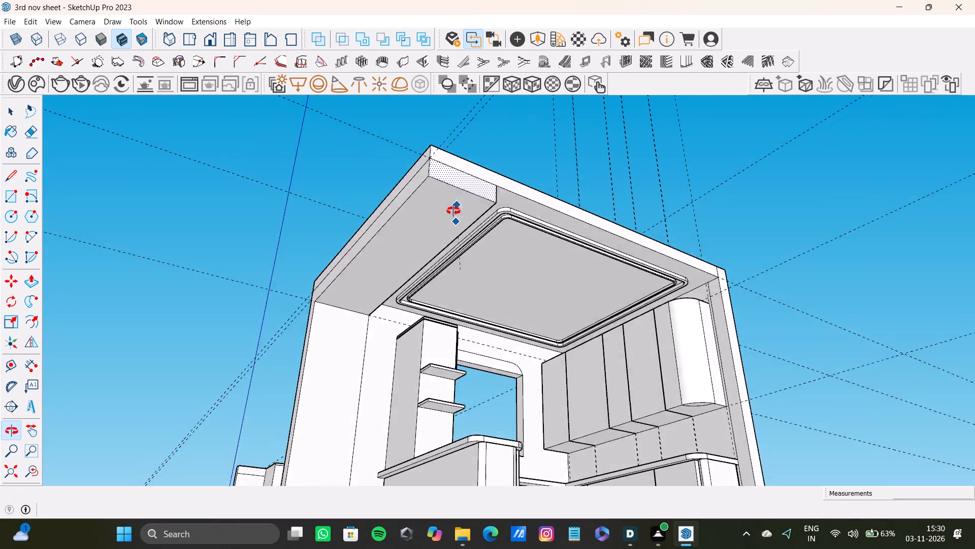
pyautogui.keyDown('shift'); pyautogui.moveTo(453, 211); pyautogui.dragTo(439, 189, button='middle'); pyautogui.keyUp('shift')
pyautogui.press('space')
pyautogui.click(433, 179)
pyautogui.press('f')
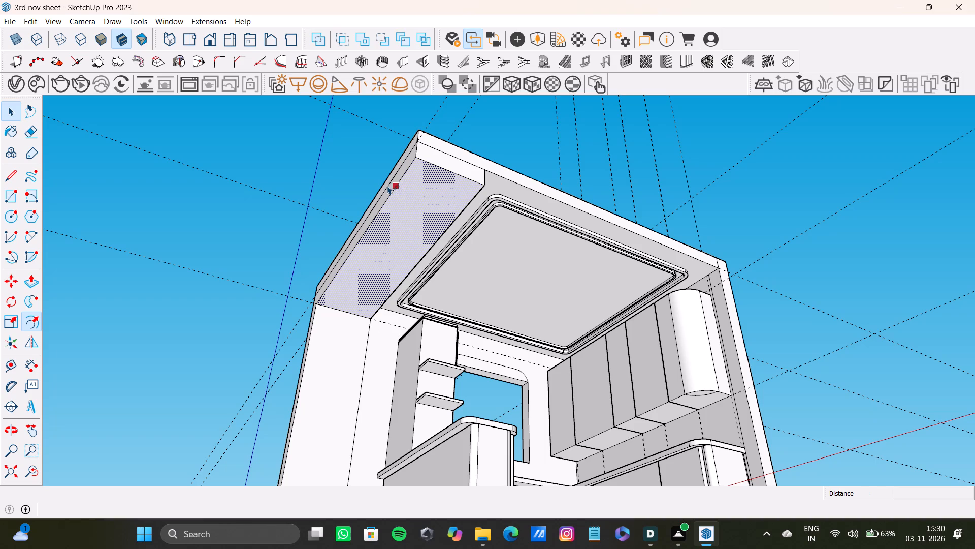
pyautogui.moveTo(412, 199); pyautogui.dragTo(396, 207)
pyautogui.press('space')
pyautogui.click(406, 211)
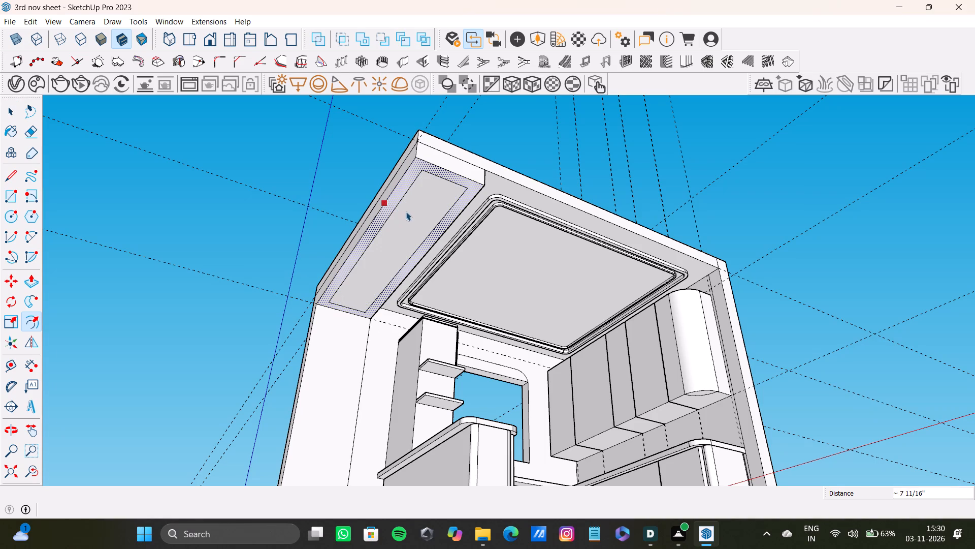
# Draw a tangent arc across the inset outline's outer corner at the band's open end.
pyautogui.scroll(10, 428, 193)
pyautogui.keyDown('shift'); pyautogui.moveTo(429, 179); pyautogui.dragTo(424, 240, button='middle'); pyautogui.keyUp('shift')
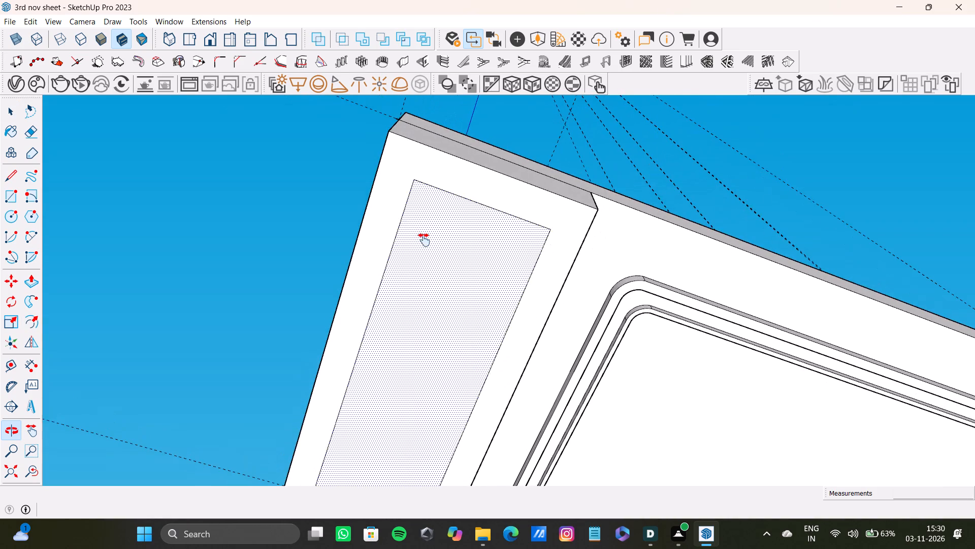
pyautogui.keyDown('shift'); pyautogui.moveTo(424, 240); pyautogui.dragTo(422, 241, button='middle'); pyautogui.keyUp('shift')
pyautogui.press('a')
pyautogui.scroll(6, 418, 248)
pyautogui.keyDown('shift'); pyautogui.moveTo(408, 204); pyautogui.dragTo(377, 336, button='middle'); pyautogui.keyUp('shift')
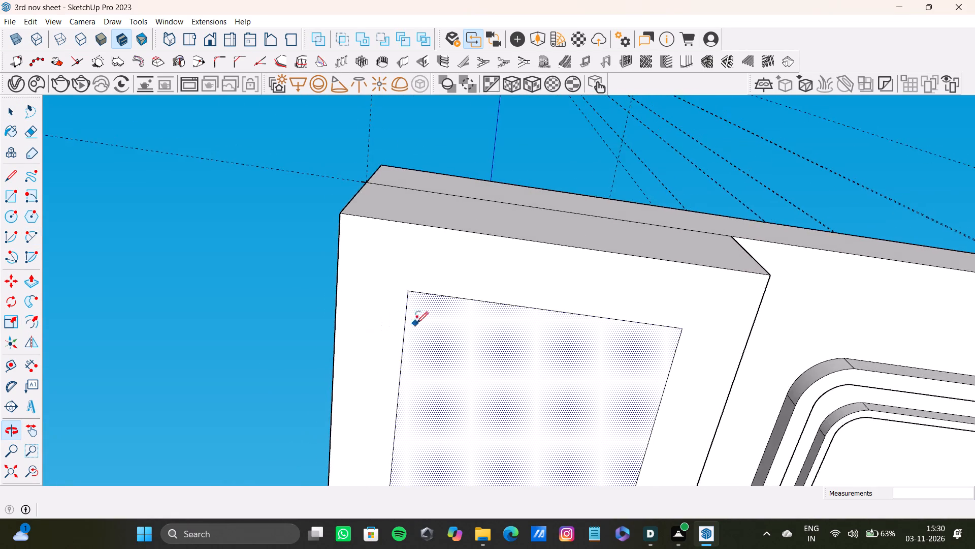
pyautogui.scroll(6, 418, 321)
pyautogui.click(397, 348)
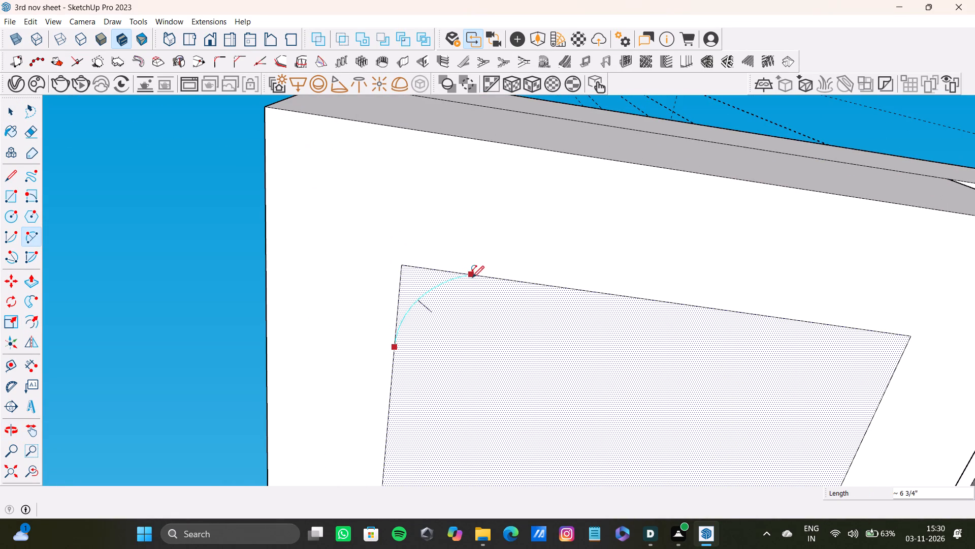
pyautogui.click(483, 277)
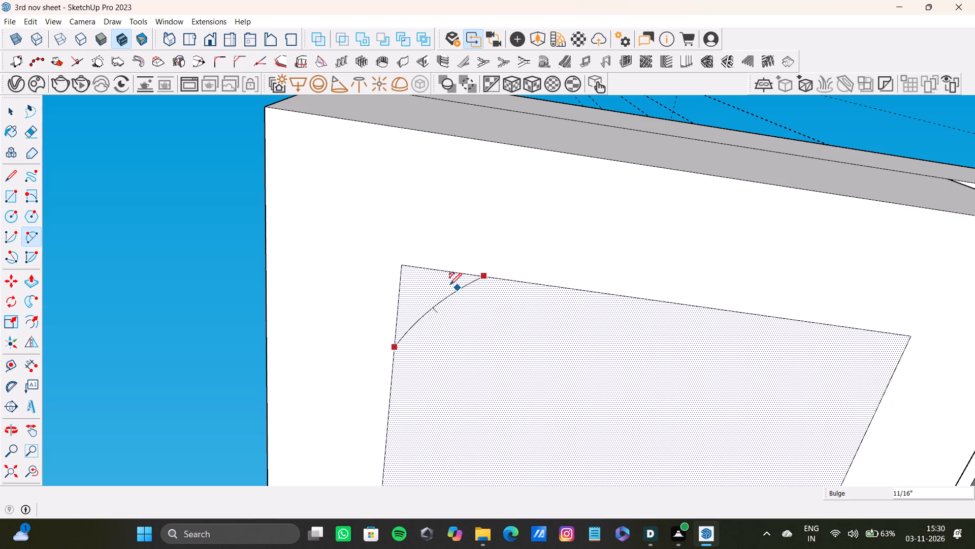
pyautogui.click(438, 282)
# Round the inset outline's inner corner at the open end with an arc of about 5 13/16" radius.
pyautogui.scroll(-3, 492, 310)
pyautogui.keyDown('shift'); pyautogui.moveTo(503, 334); pyautogui.dragTo(494, 330, button='middle'); pyautogui.keyUp('shift')
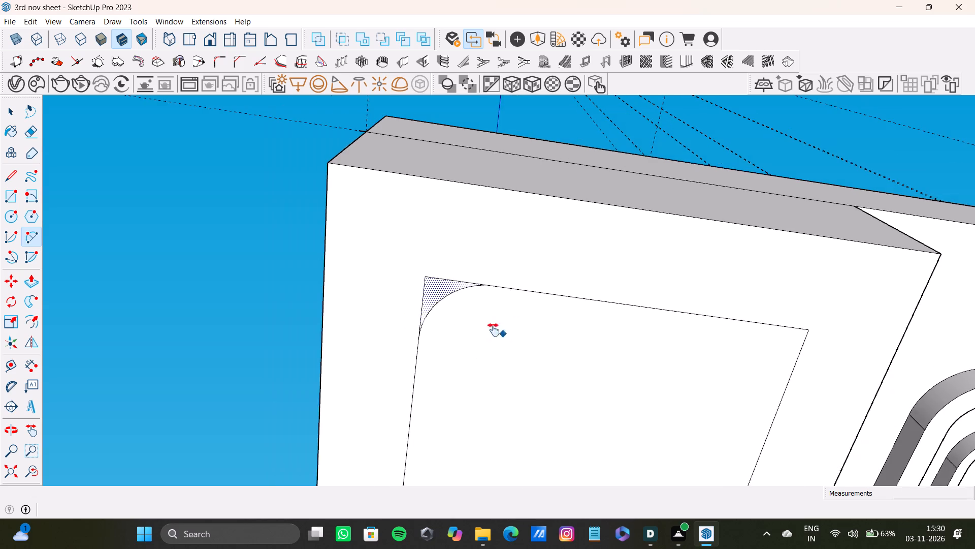
pyautogui.keyDown('shift'); pyautogui.moveTo(494, 330); pyautogui.dragTo(444, 314, button='middle'); pyautogui.keyUp('shift')
pyautogui.scroll(5, 743, 314)
pyautogui.click(678, 277)
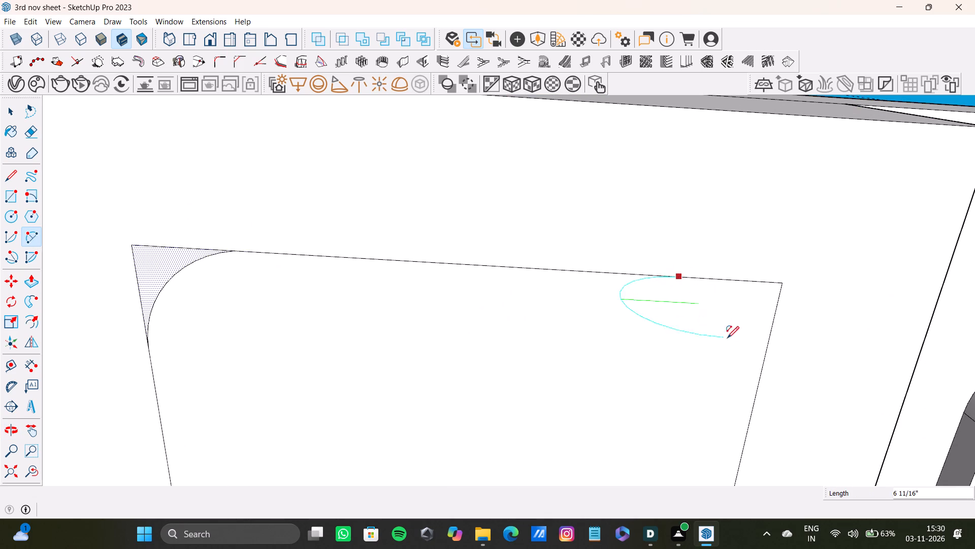
pyautogui.click(762, 370)
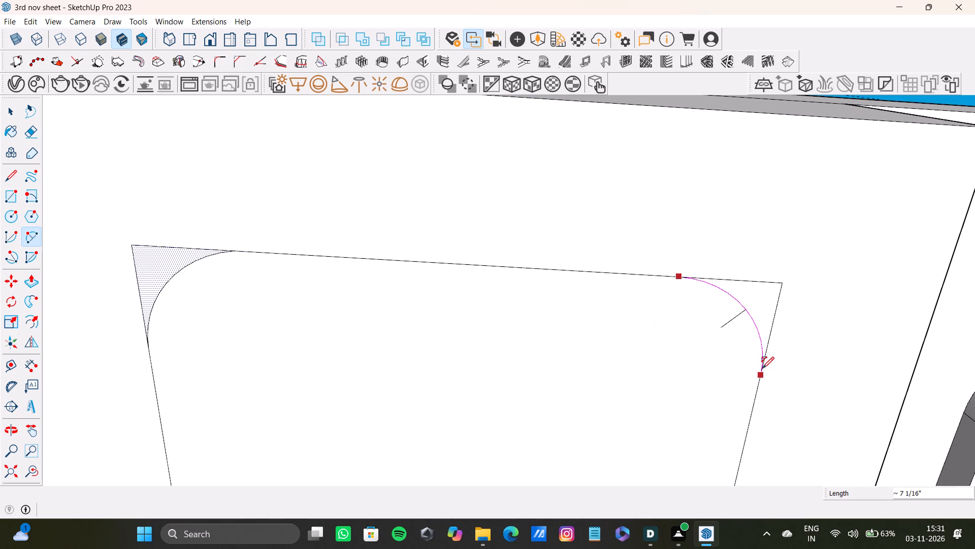
pyautogui.click(754, 325)
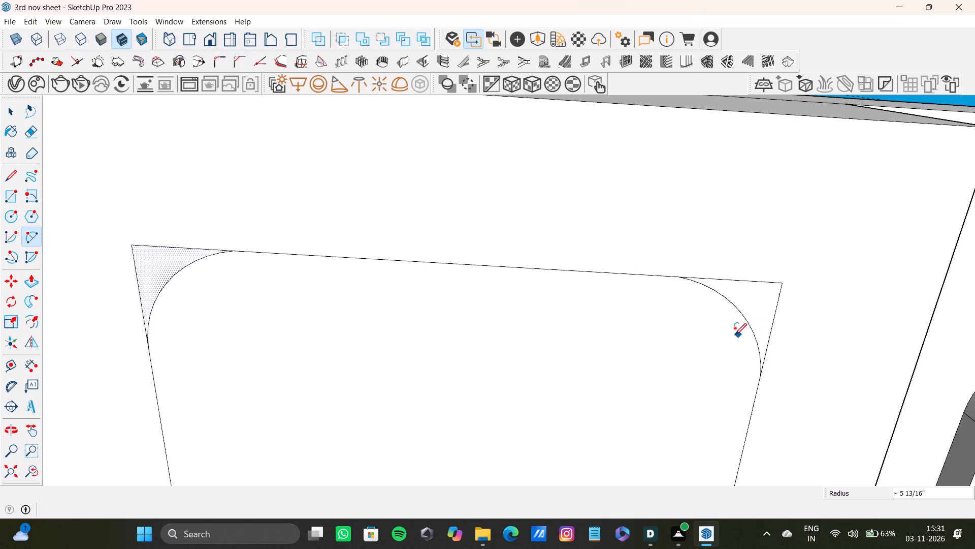
# Draw a tangent arc across the inset outline's outer corner at the wall end of the band.
pyautogui.scroll(-4, 735, 335)
pyautogui.keyDown('shift'); pyautogui.moveTo(718, 349); pyautogui.dragTo(695, 234, button='middle'); pyautogui.keyUp('shift')
pyautogui.scroll(-13, 609, 212)
pyautogui.keyDown('shift'); pyautogui.moveTo(595, 339); pyautogui.dragTo(549, 86, button='middle'); pyautogui.keyUp('shift')
pyautogui.moveTo(530, 294); pyautogui.dragTo(540, 120, button='middle')
pyautogui.scroll(3, 501, 417)
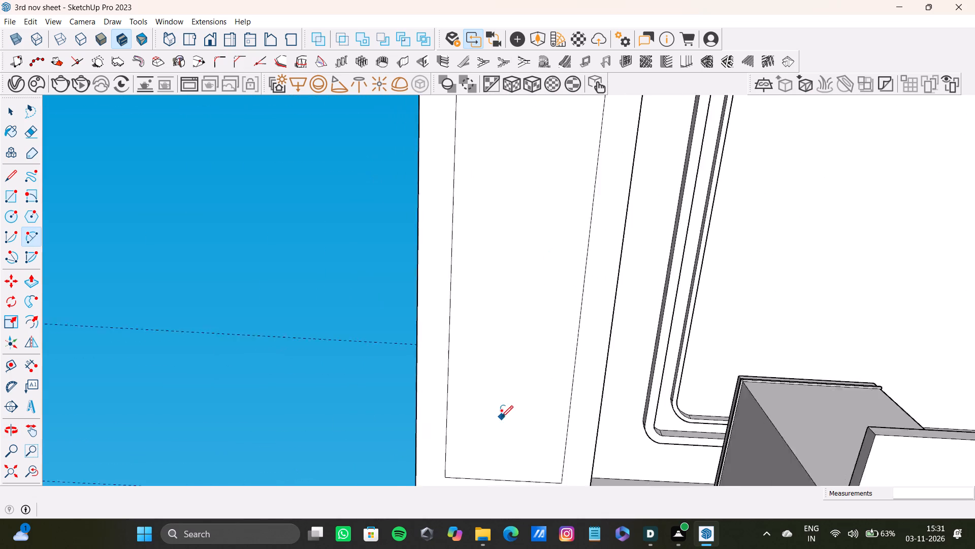
pyautogui.scroll(2, 501, 417)
pyautogui.keyDown('shift'); pyautogui.moveTo(499, 422); pyautogui.dragTo(490, 272, button='middle'); pyautogui.keyUp('shift')
pyautogui.scroll(7, 439, 331)
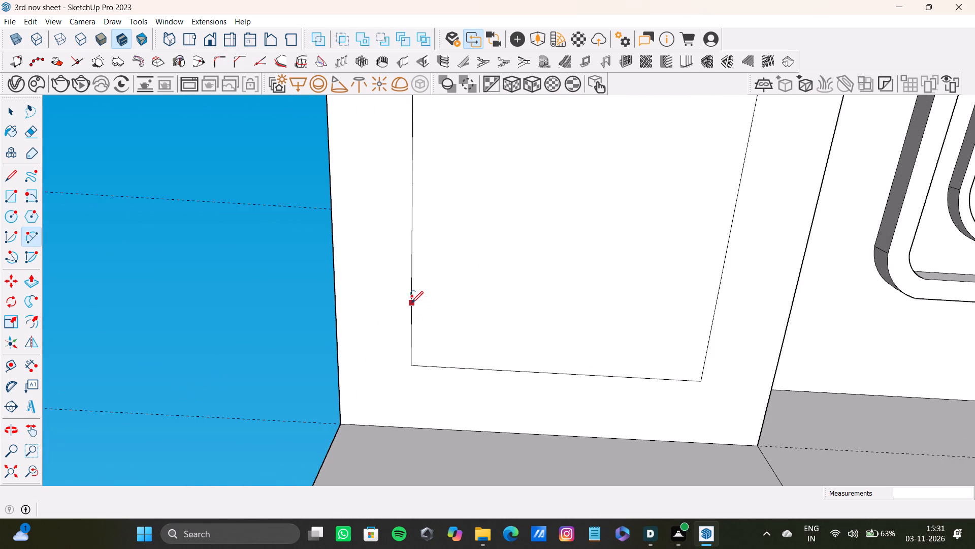
pyautogui.click(411, 303)
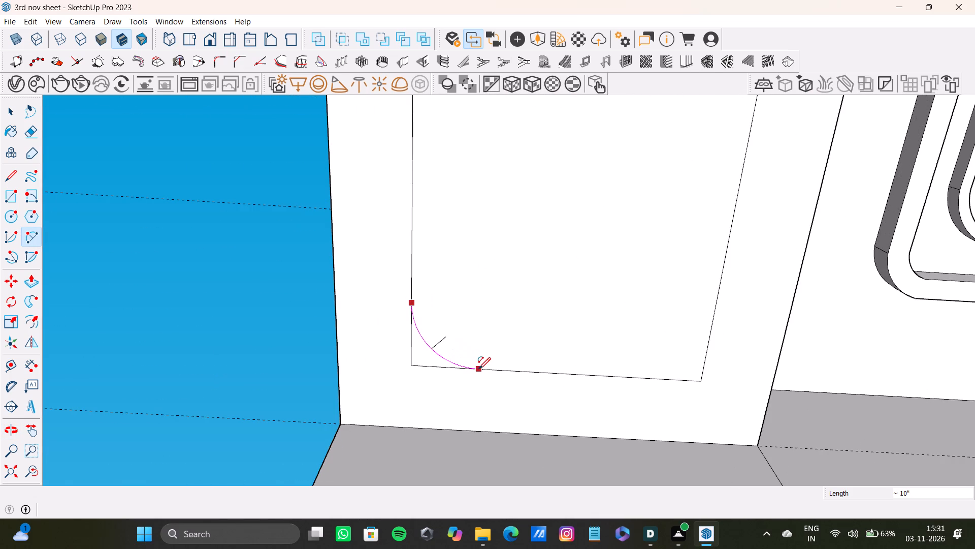
pyautogui.click(478, 369)
pyautogui.click(445, 359)
# Round the inset outline's inner corner at the wall end with an arc of about 6 9/16" radius.
pyautogui.scroll(-3, 538, 334)
pyautogui.keyDown('shift'); pyautogui.moveTo(541, 345); pyautogui.dragTo(463, 362, button='middle'); pyautogui.keyUp('shift')
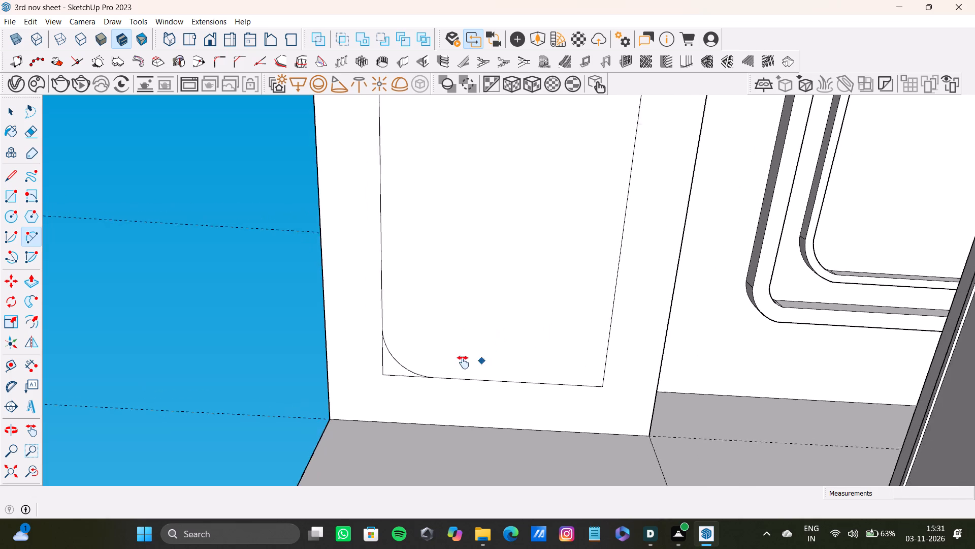
pyautogui.keyDown('shift'); pyautogui.moveTo(463, 362); pyautogui.dragTo(462, 356, button='middle'); pyautogui.keyUp('shift')
pyautogui.scroll(3, 566, 384)
pyautogui.click(524, 385)
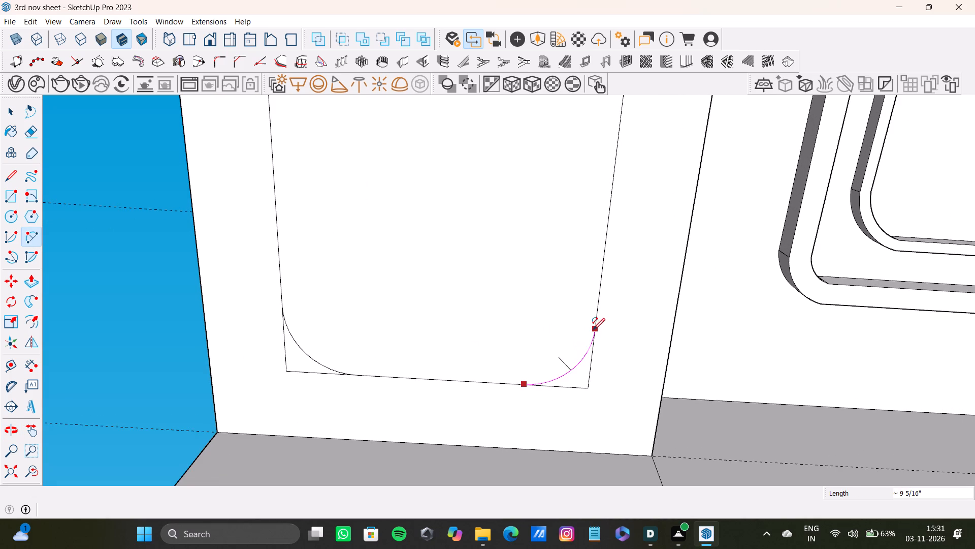
pyautogui.click(594, 326)
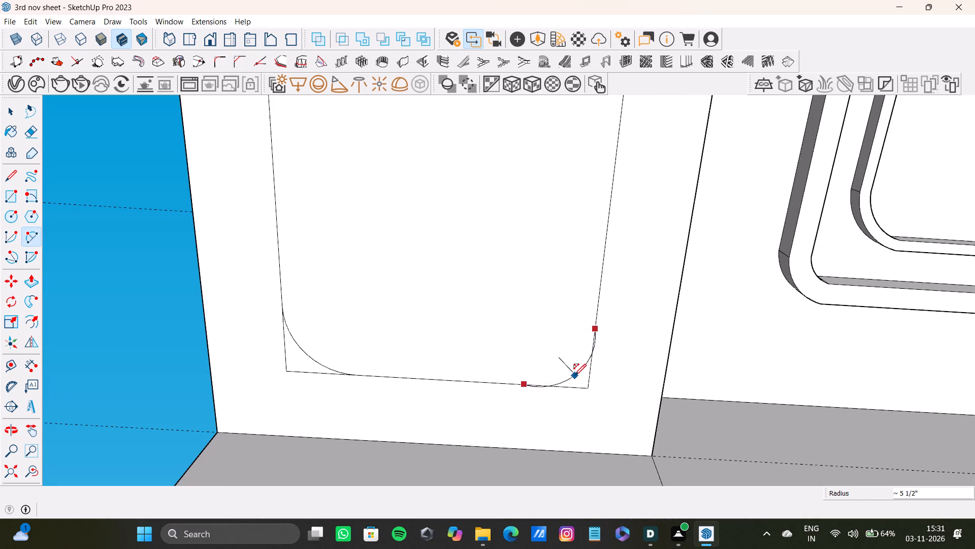
pyautogui.click(583, 365)
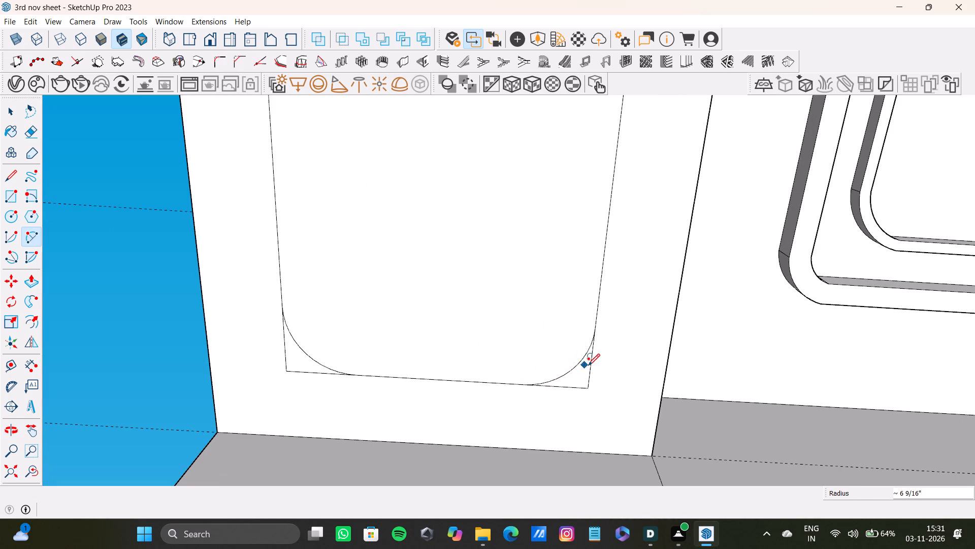
# Delete the leftover straight corner segments outside the arcs at all four corners of the inset outline.
pyautogui.press('space')
pyautogui.click(590, 369)
pyautogui.keyDown('shift'); pyautogui.click(578, 386); pyautogui.keyUp('shift')
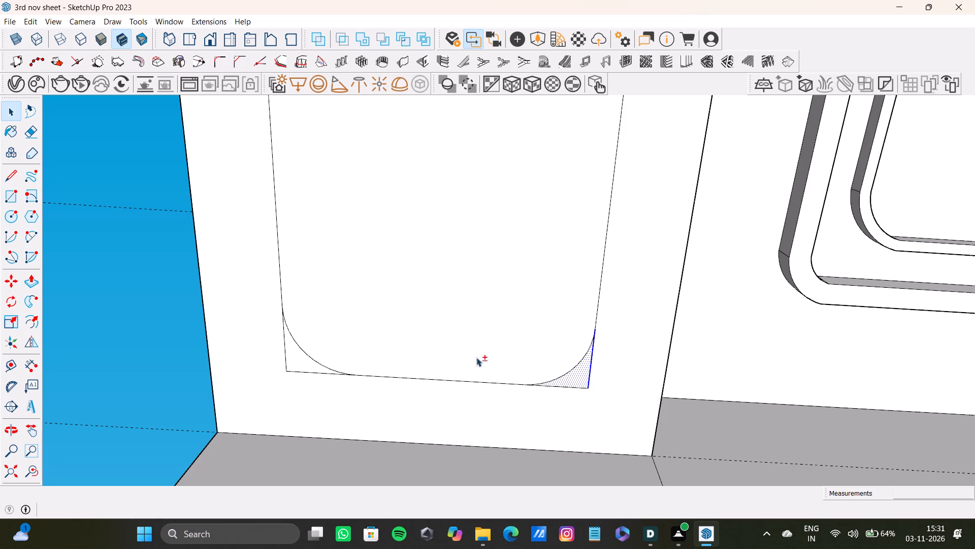
pyautogui.keyDown('shift'); pyautogui.click(573, 379); pyautogui.keyUp('shift')
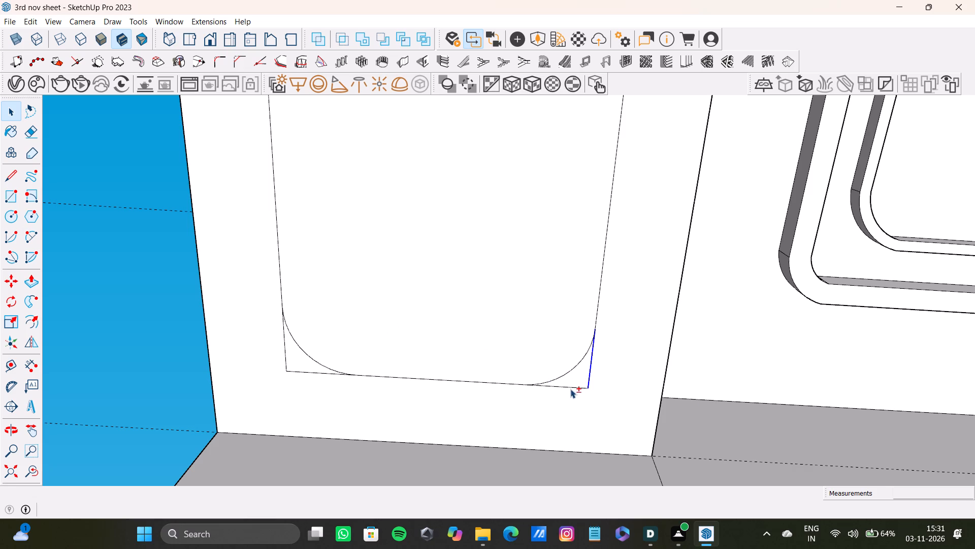
pyautogui.keyDown('shift'); pyautogui.click(570, 389); pyautogui.keyUp('shift')
pyautogui.keyDown('shift'); pyautogui.click(284, 355); pyautogui.keyUp('shift')
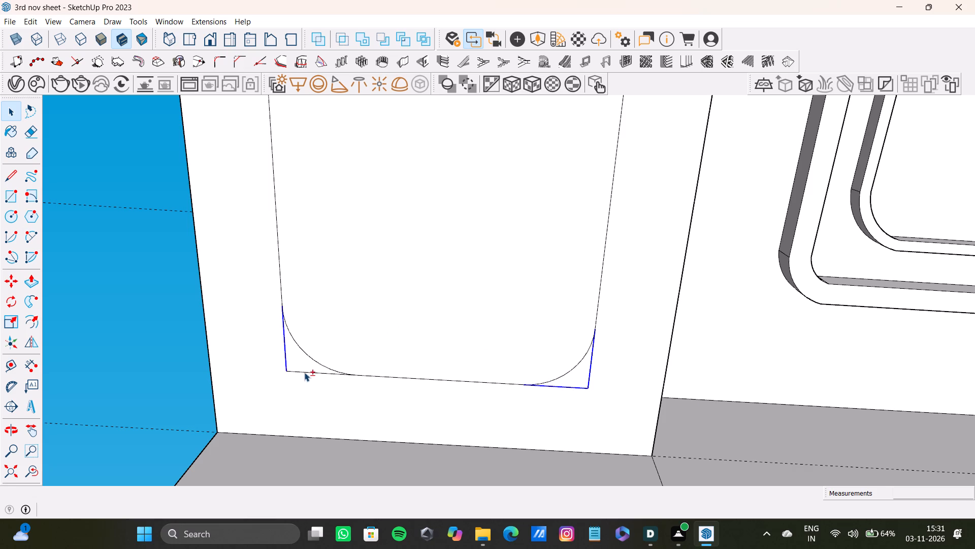
pyautogui.keyDown('shift'); pyautogui.click(306, 374); pyautogui.keyUp('shift')
pyautogui.keyDown('shift'); pyautogui.scroll(-13, 398, 318); pyautogui.keyUp('shift')
pyautogui.keyDown('shift'); pyautogui.scroll(-4, 441, 207); pyautogui.keyUp('shift')
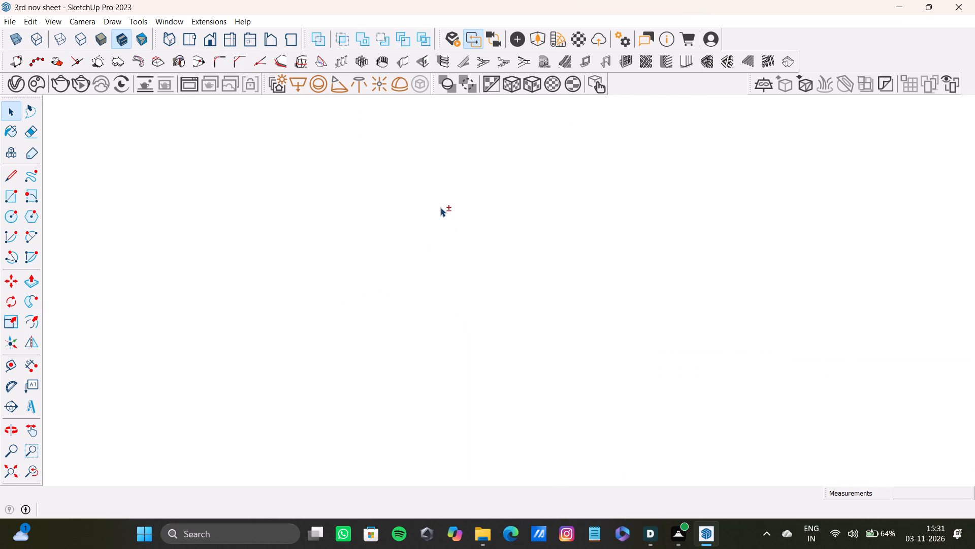
pyautogui.keyDown('shift'); pyautogui.scroll(-3, 440, 207); pyautogui.keyUp('shift')
pyautogui.keyDown('shift'); pyautogui.click(19, 470); pyautogui.keyUp('shift')
pyautogui.keyDown('shift'); pyautogui.moveTo(417, 257); pyautogui.dragTo(450, 377, button='middle'); pyautogui.keyUp('shift')
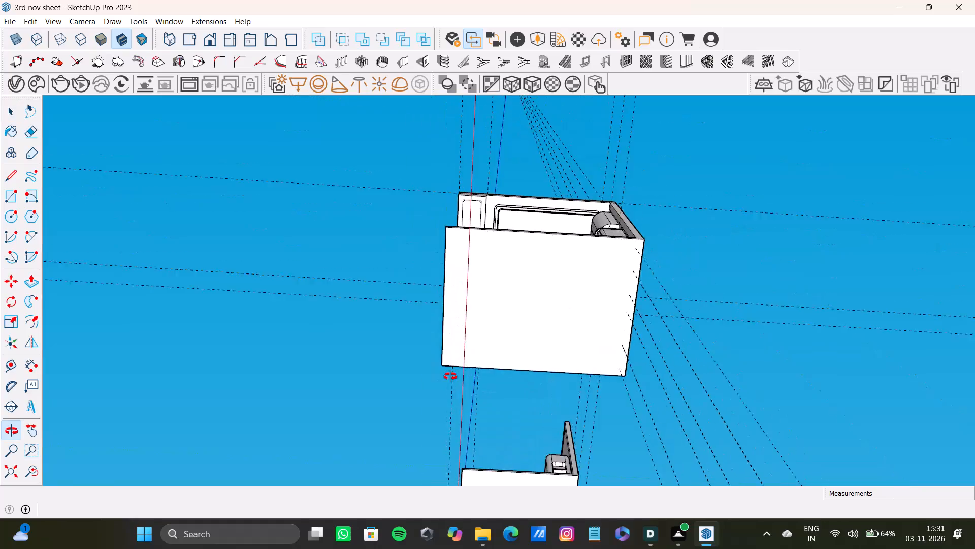
pyautogui.keyDown('shift'); pyautogui.moveTo(450, 377); pyautogui.dragTo(475, 466, button='middle'); pyautogui.keyUp('shift')
pyautogui.scroll(-1, 458, 511)
pyautogui.scroll(13, 529, 219)
pyautogui.keyDown('shift'); pyautogui.moveTo(443, 179); pyautogui.dragTo(608, 292, button='middle'); pyautogui.keyUp('shift')
pyautogui.keyDown('shift'); pyautogui.scroll(7, 571, 288); pyautogui.keyUp('shift')
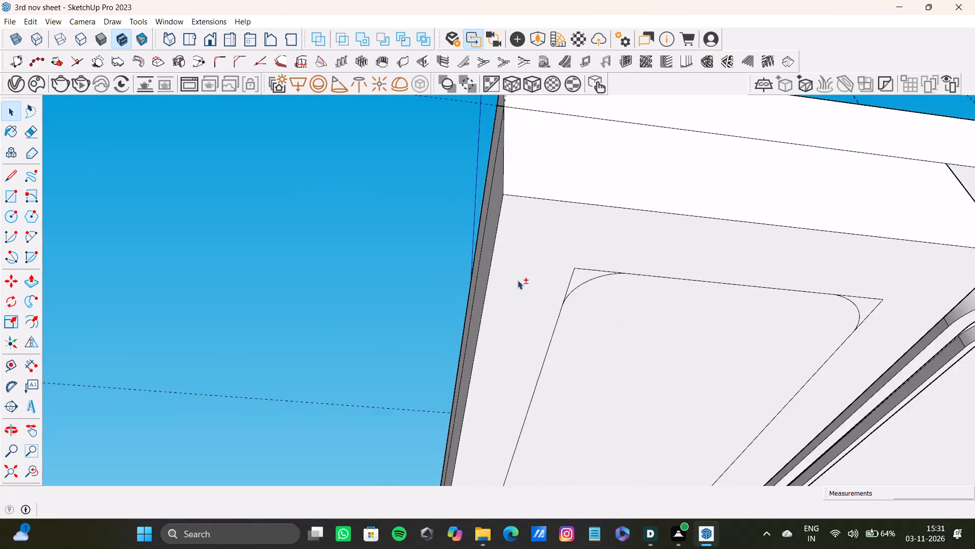
pyautogui.keyDown('shift'); pyautogui.scroll(4, 517, 280); pyautogui.keyUp('shift')
pyautogui.keyDown('shift'); pyautogui.scroll(-8, 625, 280); pyautogui.keyUp('shift')
pyautogui.keyDown('shift'); pyautogui.middleClick(651, 306); pyautogui.keyUp('shift')
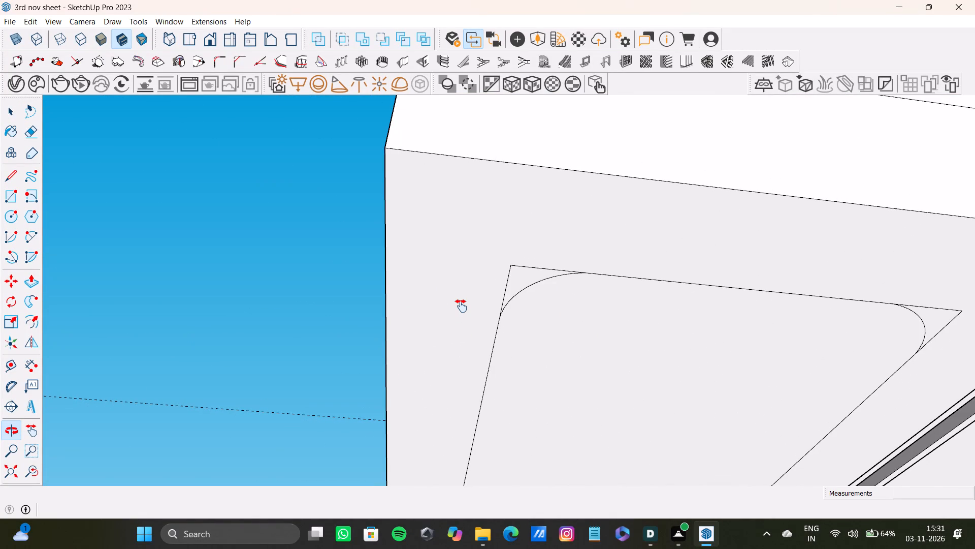
pyautogui.keyDown('shift'); pyautogui.scroll(3, 528, 287); pyautogui.keyUp('shift')
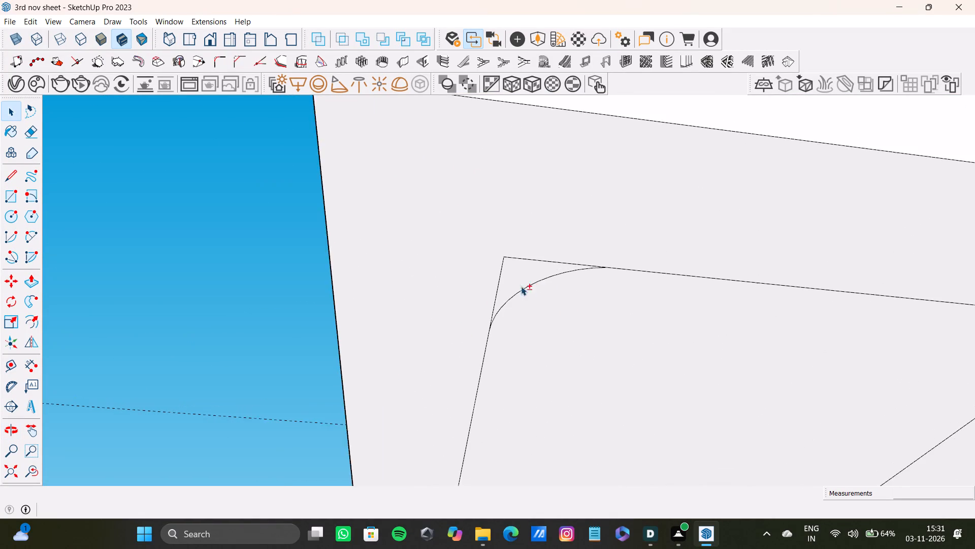
pyautogui.keyDown('shift'); pyautogui.scroll(5, 521, 286); pyautogui.keyUp('shift')
pyautogui.keyDown('shift'); pyautogui.click(493, 297); pyautogui.keyUp('shift')
pyautogui.keyDown('shift'); pyautogui.click(549, 244); pyautogui.keyUp('shift')
pyautogui.keyDown('shift'); pyautogui.scroll(-8, 805, 392); pyautogui.keyUp('shift')
pyautogui.keyDown('shift'); pyautogui.moveTo(850, 382); pyautogui.dragTo(336, 273, button='middle'); pyautogui.keyUp('shift')
pyautogui.keyDown('shift'); pyautogui.scroll(7, 651, 257); pyautogui.keyUp('shift')
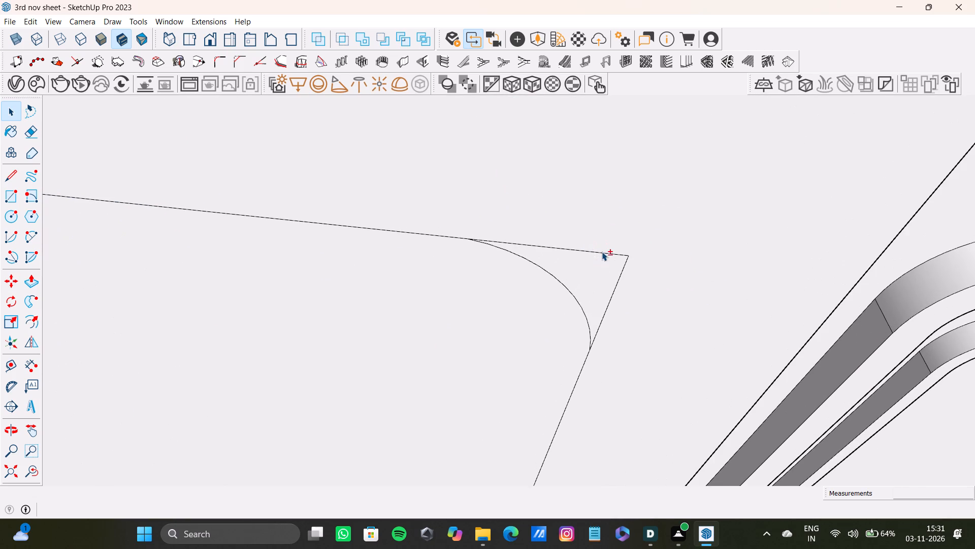
pyautogui.keyDown('shift'); pyautogui.click(602, 252); pyautogui.keyUp('shift')
pyautogui.keyDown('shift'); pyautogui.click(617, 278); pyautogui.keyUp('shift')
pyautogui.hotkey('shift', 'Delete')
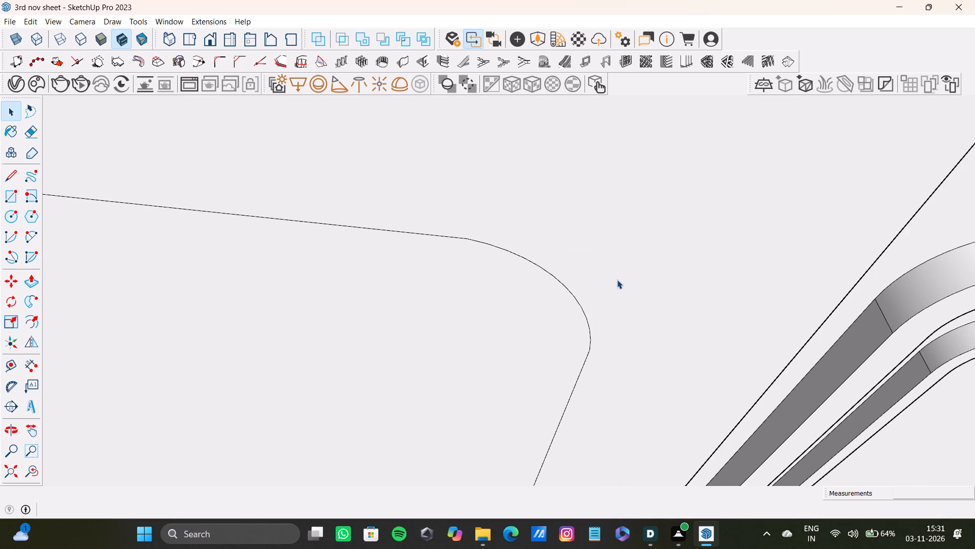
# Push the rounded-corner panel on the dropped band's underside about 1' 4 1/16" up into the band.
pyautogui.scroll(-20, 583, 273)
pyautogui.scroll(-5, 583, 273)
pyautogui.keyDown('shift'); pyautogui.moveTo(437, 323); pyautogui.dragTo(439, 221, button='middle'); pyautogui.keyUp('shift')
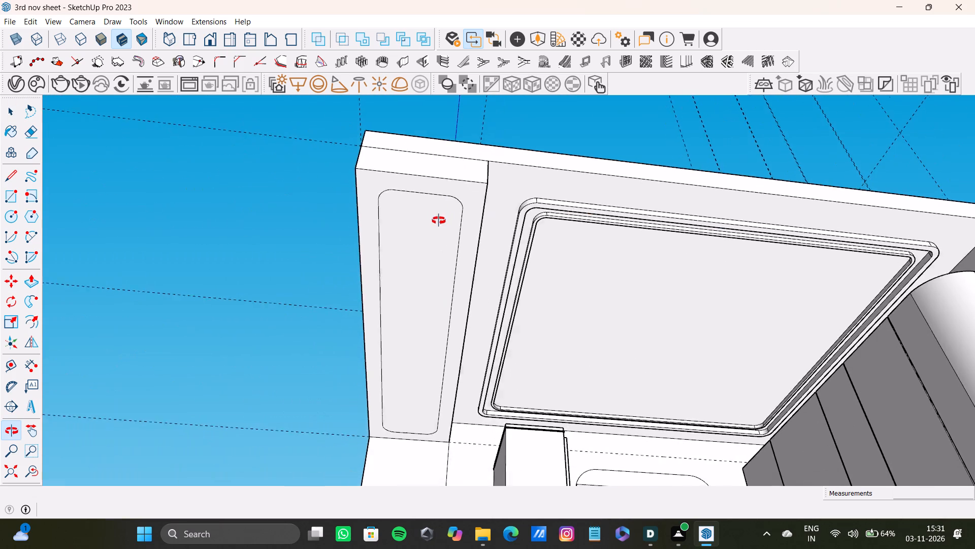
pyautogui.keyDown('shift'); pyautogui.moveTo(439, 221); pyautogui.dragTo(437, 239, button='middle'); pyautogui.keyUp('shift')
pyautogui.press('space')
pyautogui.click(434, 242)
pyautogui.press('p')
pyautogui.moveTo(438, 258); pyautogui.dragTo(441, 229)
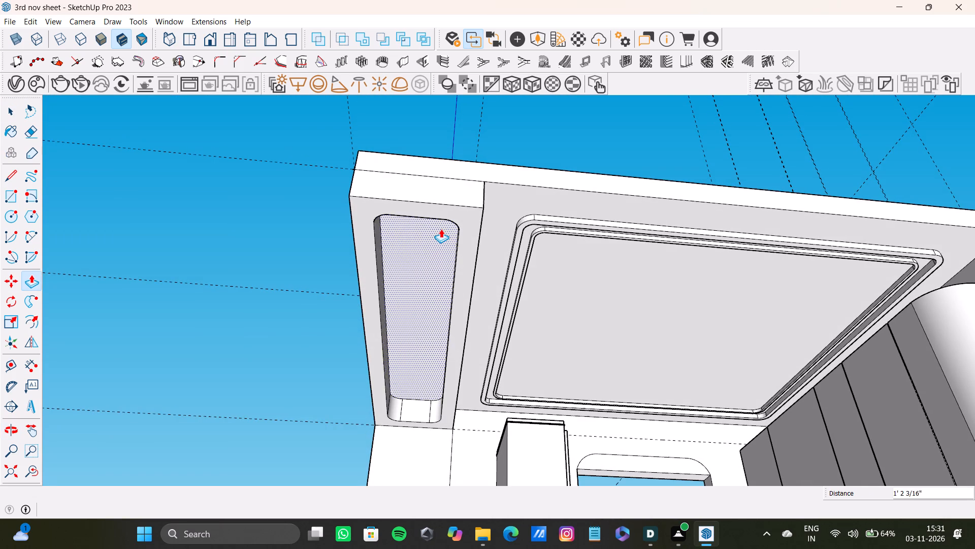
pyautogui.moveTo(441, 229); pyautogui.dragTo(441, 226)
# Pull the top face of the dropped band's recess back down by about 3 5/8".
pyautogui.scroll(-4, 440, 244)
pyautogui.moveTo(440, 275); pyautogui.dragTo(437, 370, button='middle')
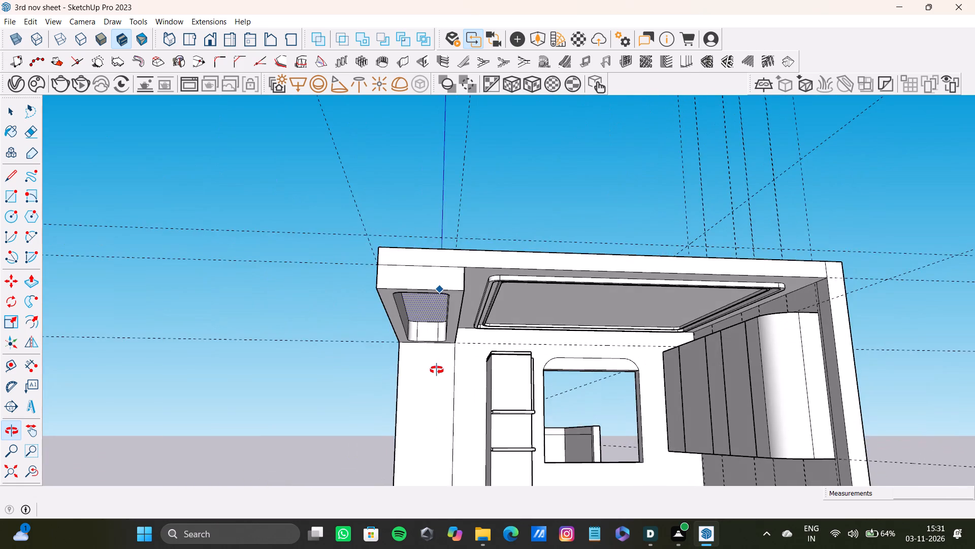
pyautogui.moveTo(437, 370); pyautogui.dragTo(434, 368, button='middle')
pyautogui.scroll(-5, 432, 359)
pyautogui.keyDown('shift'); pyautogui.moveTo(426, 355); pyautogui.dragTo(416, 265, button='middle'); pyautogui.keyUp('shift')
pyautogui.scroll(13, 417, 257)
pyautogui.moveTo(428, 268); pyautogui.dragTo(373, 280, button='middle')
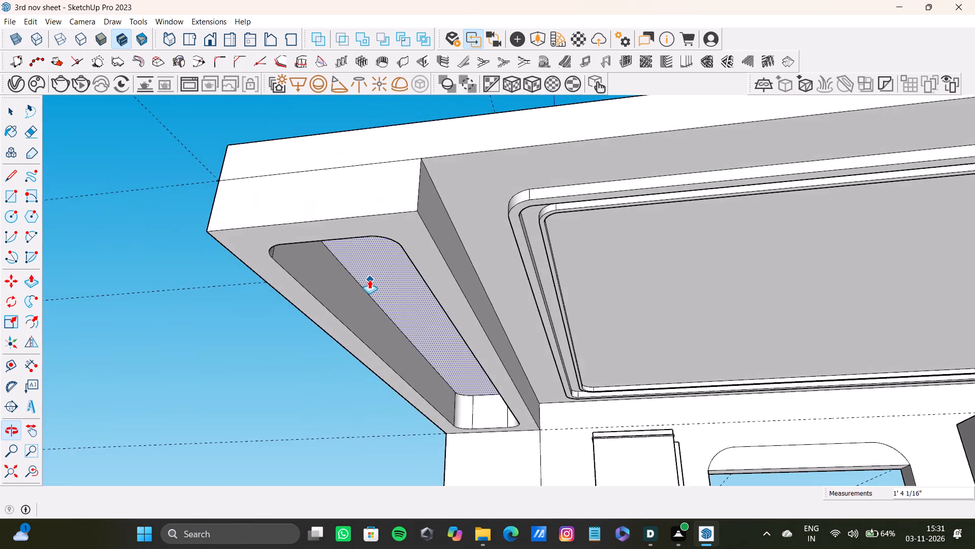
pyautogui.scroll(4, 369, 280)
pyautogui.moveTo(370, 270); pyautogui.dragTo(358, 286)
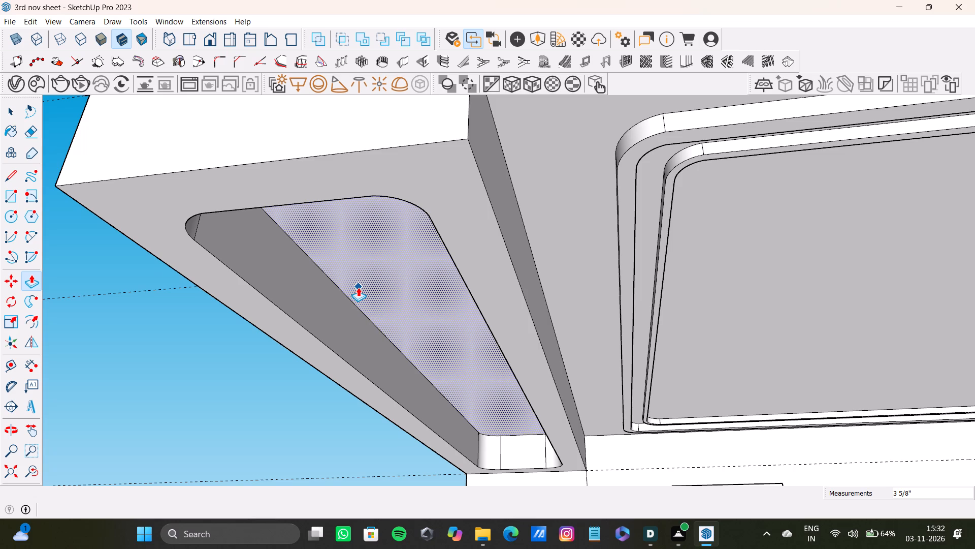
pyautogui.press('space')
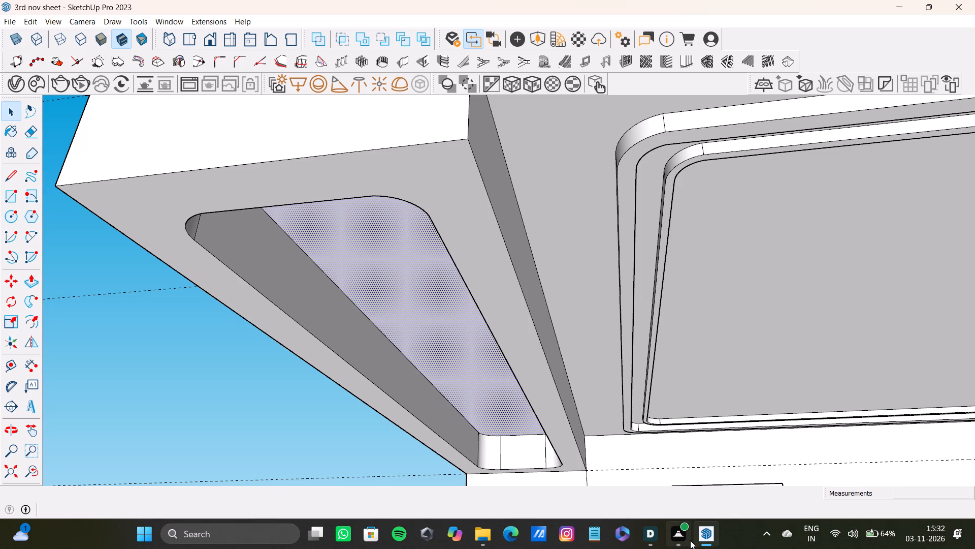
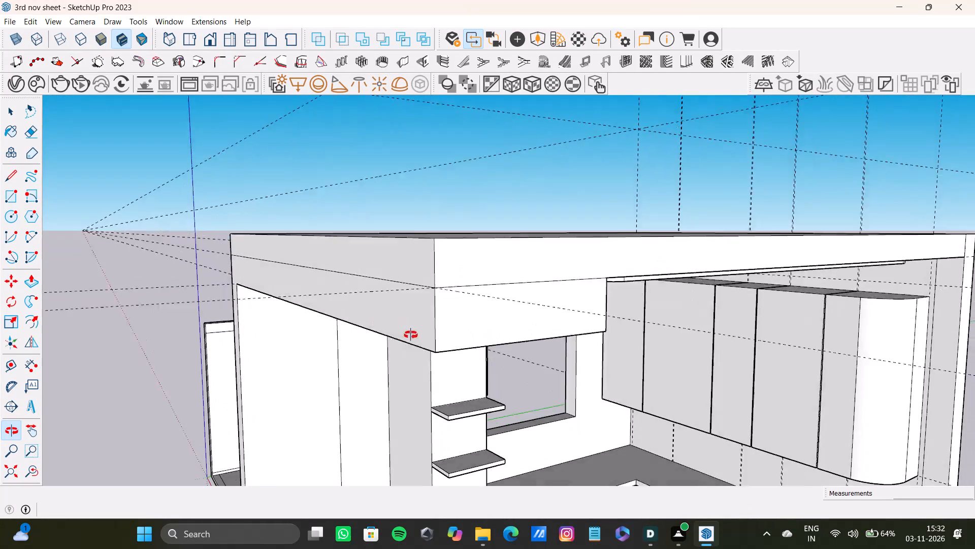
# Examine the dropped band's recess and ceiling trims from below, and the whole kitchen from the front and the open corner.
pyautogui.scroll(-8, 451, 291)
pyautogui.scroll(1, 426, 301)
pyautogui.moveTo(426, 301); pyautogui.dragTo(215, 220, button='middle')
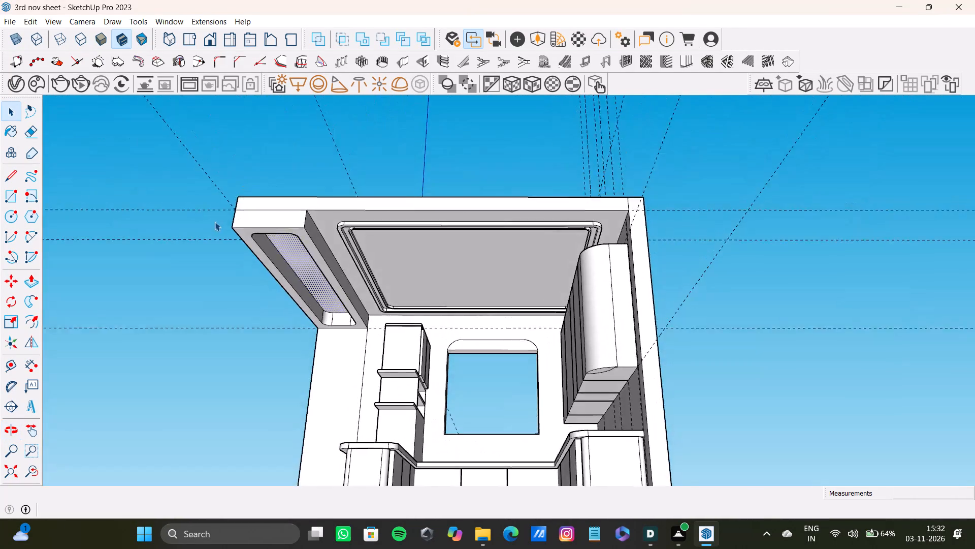
pyautogui.scroll(-7, 215, 222)
pyautogui.keyDown('shift'); pyautogui.moveTo(244, 258); pyautogui.dragTo(489, 175, button='middle'); pyautogui.keyUp('shift')
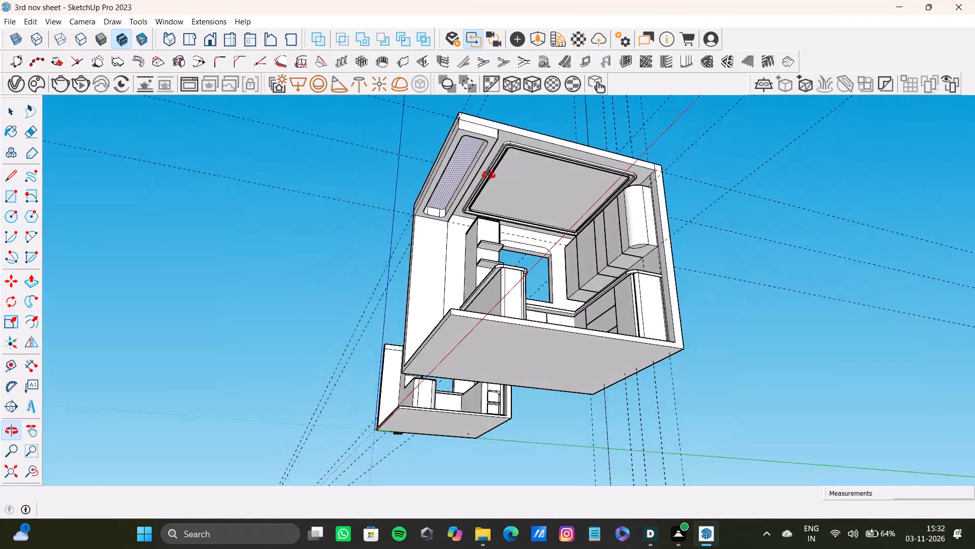
pyautogui.keyDown('shift'); pyautogui.moveTo(489, 175); pyautogui.dragTo(386, 225, button='middle'); pyautogui.keyUp('shift')
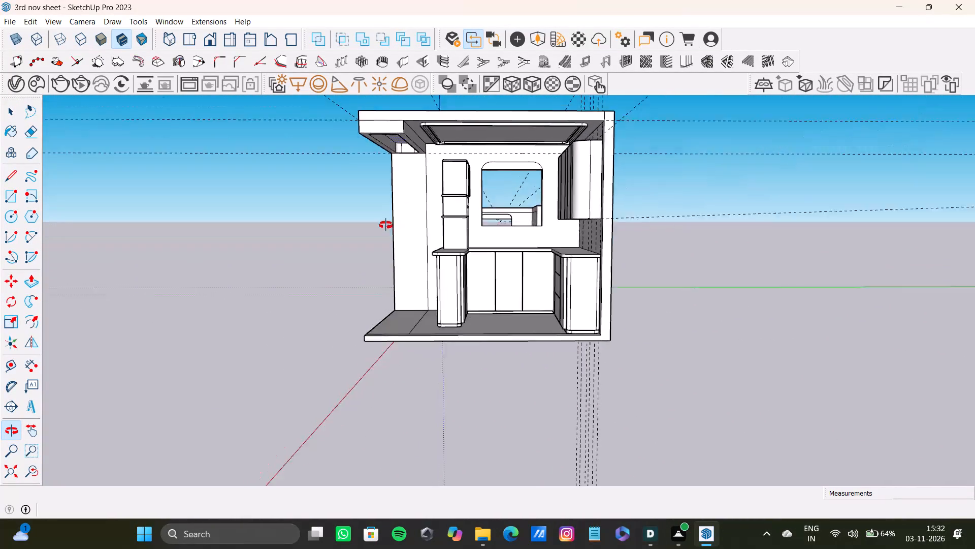
pyautogui.keyDown('shift'); pyautogui.moveTo(386, 225); pyautogui.dragTo(378, 237, button='middle'); pyautogui.keyUp('shift')
pyautogui.scroll(10, 500, 234)
pyautogui.scroll(-11, 518, 279)
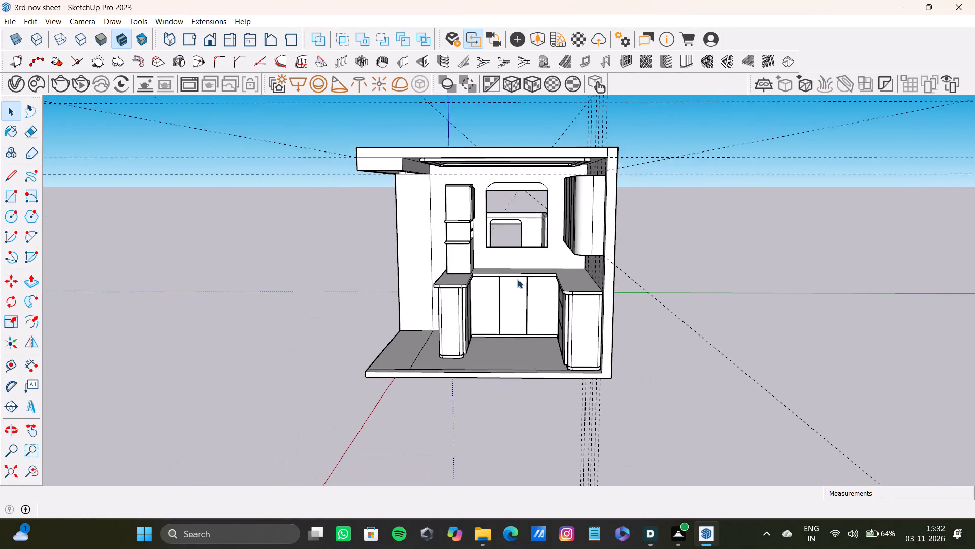
pyautogui.scroll(-2, 517, 279)
pyautogui.moveTo(517, 279); pyautogui.dragTo(687, 282, button='middle')
pyautogui.scroll(-8, 551, 260)
pyautogui.scroll(6, 543, 343)
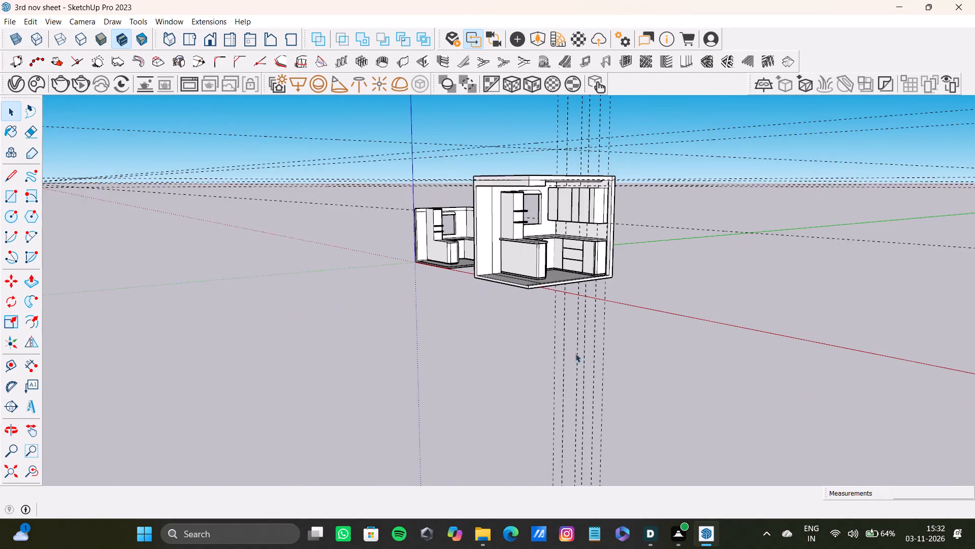
pyautogui.scroll(7, 575, 353)
pyautogui.keyDown('shift'); pyautogui.moveTo(503, 148); pyautogui.dragTo(490, 328, button='middle'); pyautogui.keyUp('shift')
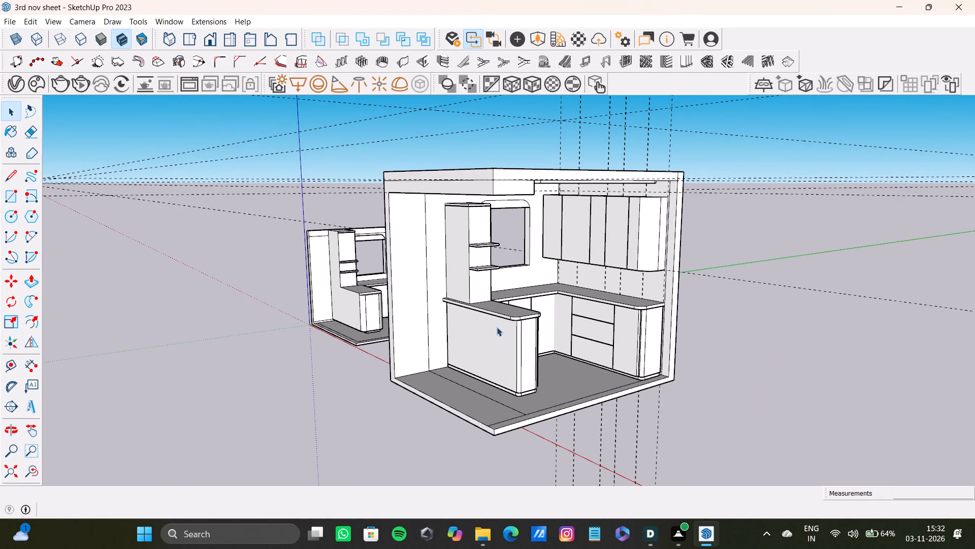
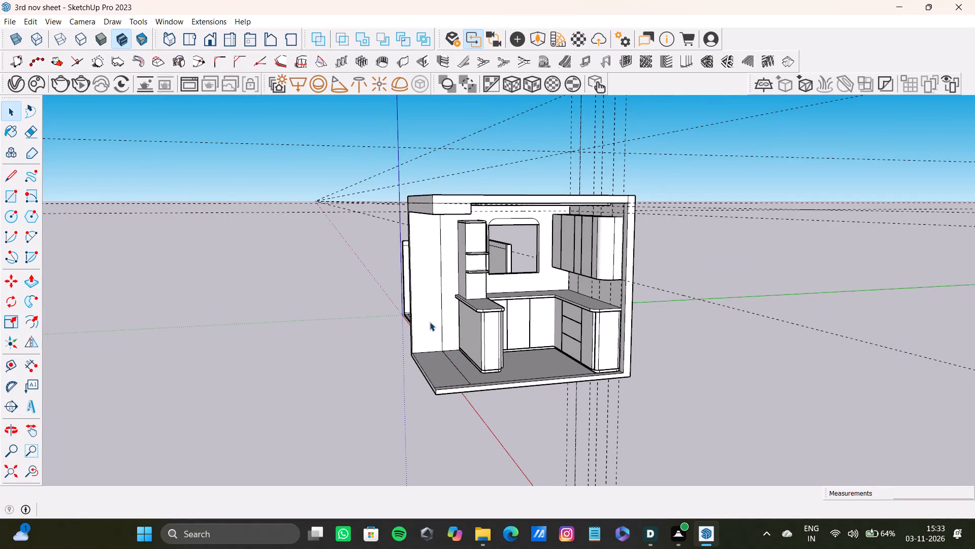
# Delete the vertical line on the back wall beside the peninsula and the matching line across the floor.
pyautogui.scroll(1, 430, 322)
pyautogui.moveTo(430, 321); pyautogui.dragTo(459, 320, button='middle')
pyautogui.scroll(7, 422, 283)
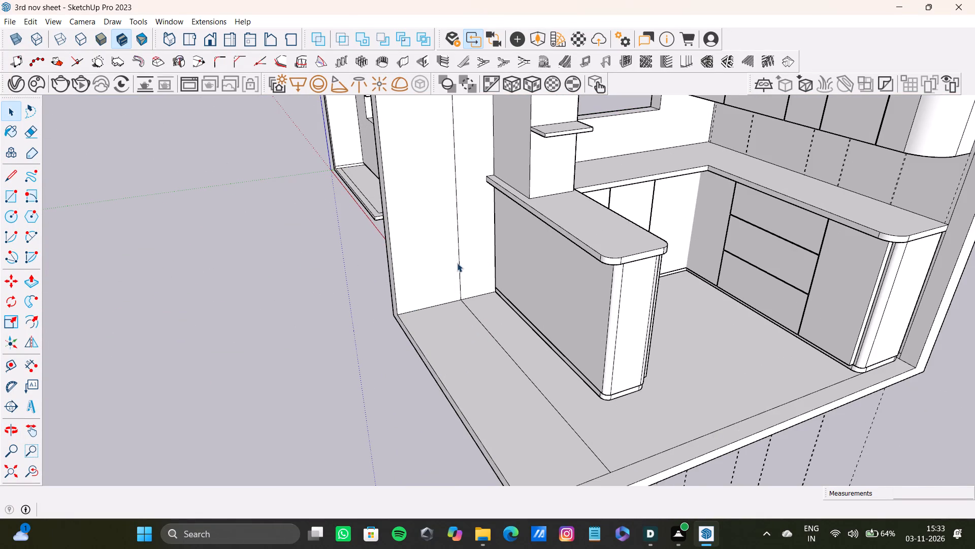
pyautogui.click(460, 267)
pyautogui.press('Delete')
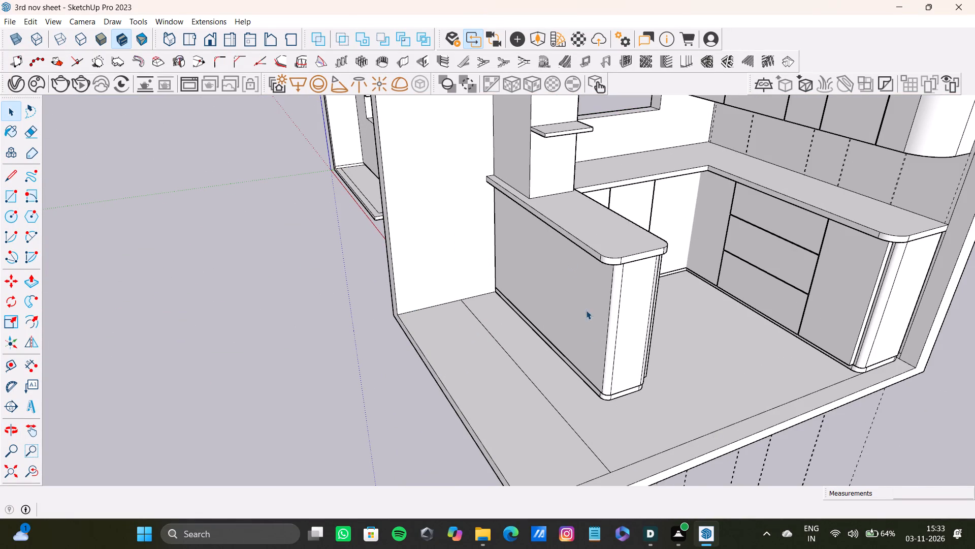
pyautogui.click(559, 410)
pyautogui.press('Delete')
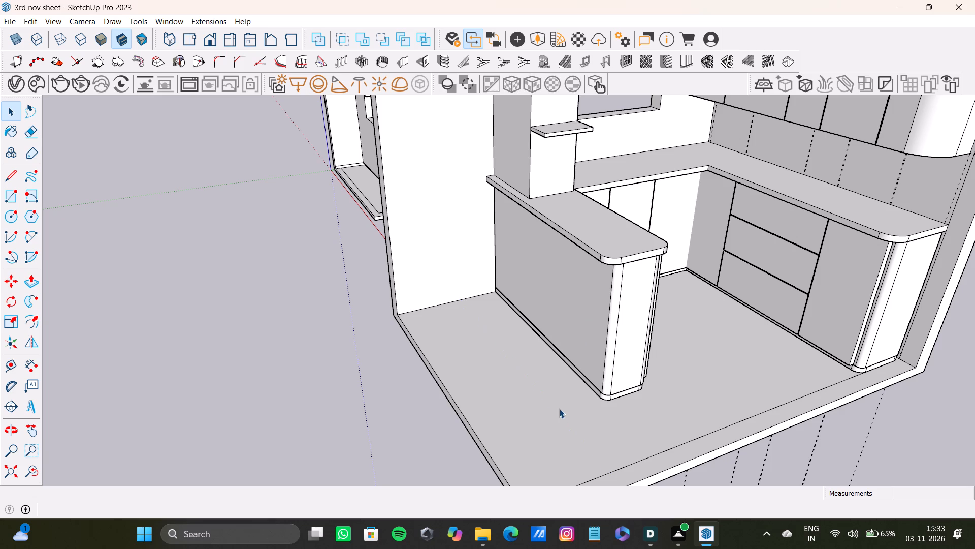
# Place a guide about 11 9/16" inside the floor's open side edge and draw a line along it from the back wall to the front border line.
pyautogui.scroll(-8, 541, 399)
pyautogui.moveTo(525, 363); pyautogui.dragTo(519, 377, button='middle')
pyautogui.press('t')
pyautogui.scroll(8, 500, 440)
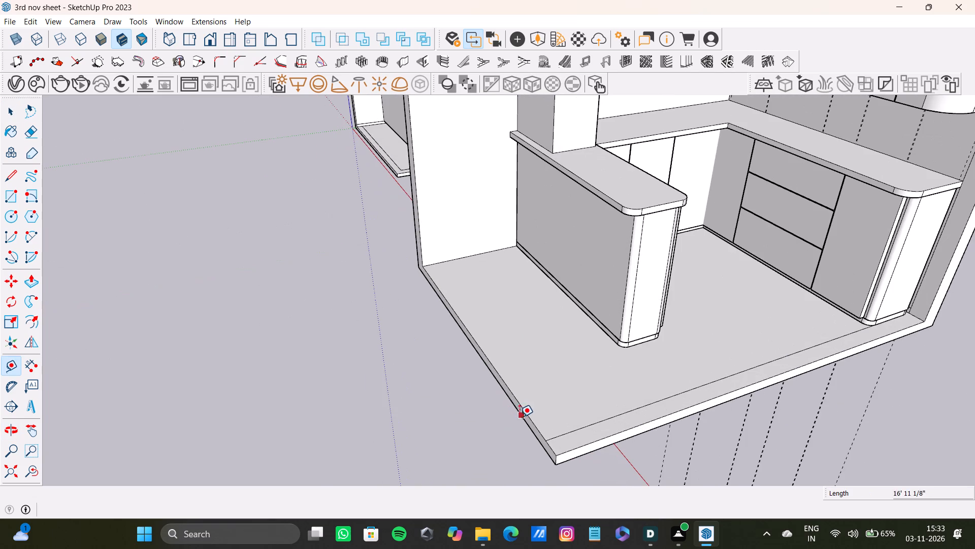
pyautogui.moveTo(527, 416); pyautogui.dragTo(532, 415)
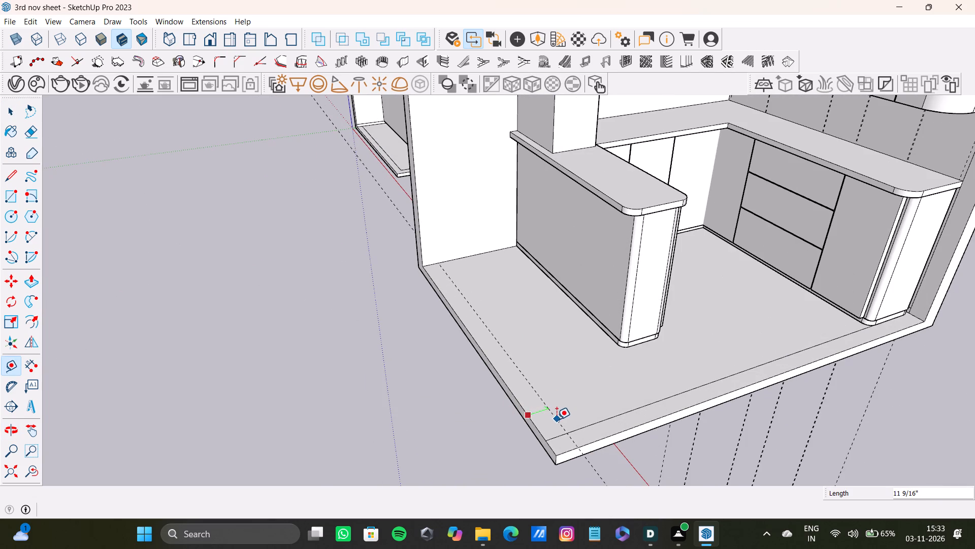
pyautogui.click(557, 419)
pyautogui.press('l')
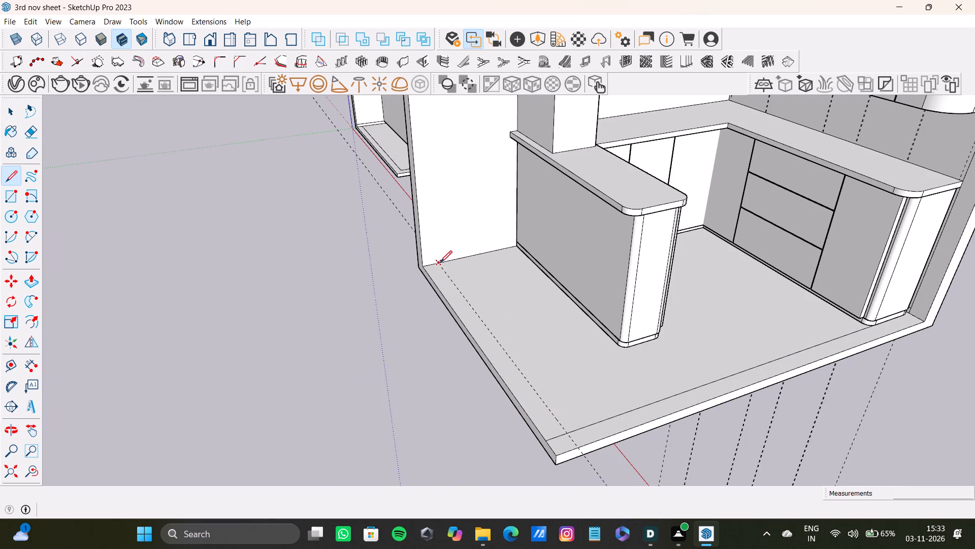
pyautogui.click(440, 262)
pyautogui.click(567, 436)
# Delete the short leftover piece of the front border line between the new floor line and the floor's open side edge.
pyautogui.press('space')
pyautogui.click(559, 437)
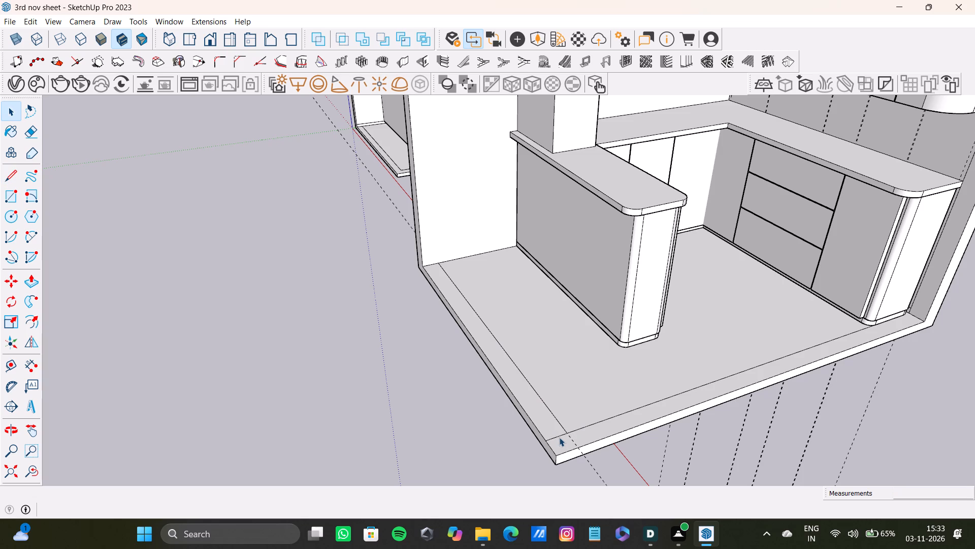
pyautogui.press('Delete')
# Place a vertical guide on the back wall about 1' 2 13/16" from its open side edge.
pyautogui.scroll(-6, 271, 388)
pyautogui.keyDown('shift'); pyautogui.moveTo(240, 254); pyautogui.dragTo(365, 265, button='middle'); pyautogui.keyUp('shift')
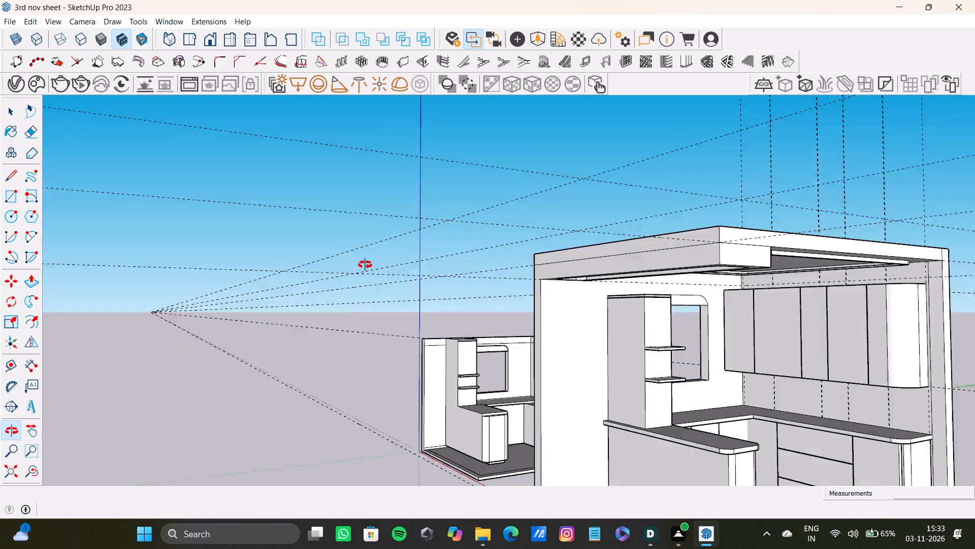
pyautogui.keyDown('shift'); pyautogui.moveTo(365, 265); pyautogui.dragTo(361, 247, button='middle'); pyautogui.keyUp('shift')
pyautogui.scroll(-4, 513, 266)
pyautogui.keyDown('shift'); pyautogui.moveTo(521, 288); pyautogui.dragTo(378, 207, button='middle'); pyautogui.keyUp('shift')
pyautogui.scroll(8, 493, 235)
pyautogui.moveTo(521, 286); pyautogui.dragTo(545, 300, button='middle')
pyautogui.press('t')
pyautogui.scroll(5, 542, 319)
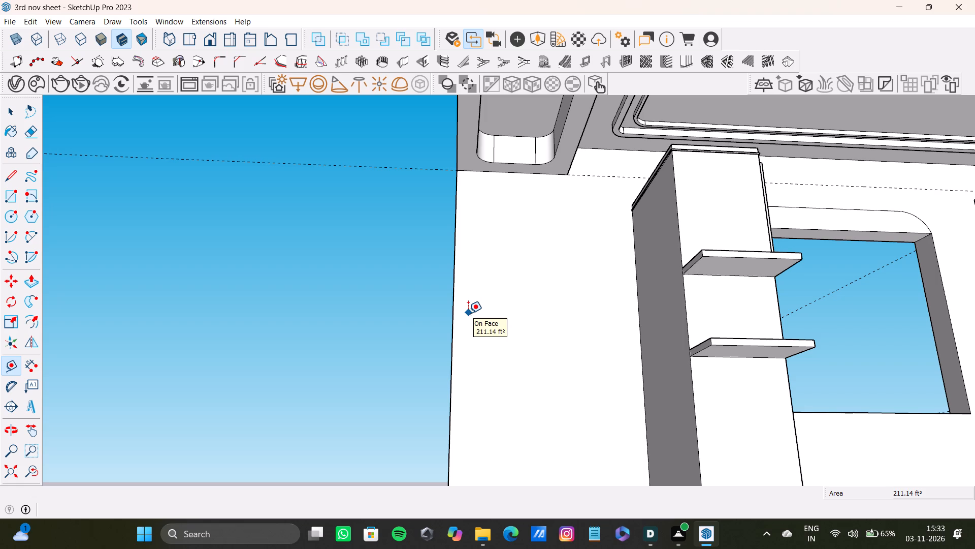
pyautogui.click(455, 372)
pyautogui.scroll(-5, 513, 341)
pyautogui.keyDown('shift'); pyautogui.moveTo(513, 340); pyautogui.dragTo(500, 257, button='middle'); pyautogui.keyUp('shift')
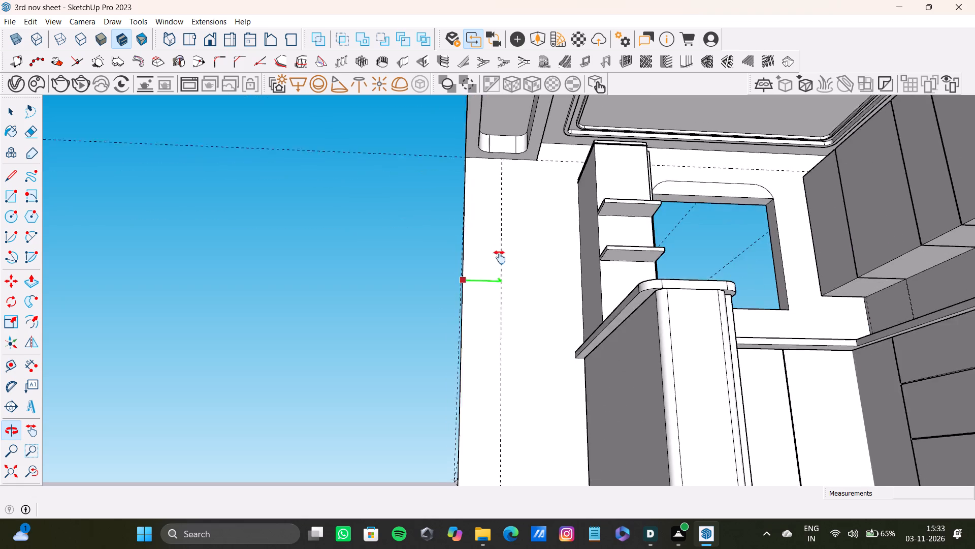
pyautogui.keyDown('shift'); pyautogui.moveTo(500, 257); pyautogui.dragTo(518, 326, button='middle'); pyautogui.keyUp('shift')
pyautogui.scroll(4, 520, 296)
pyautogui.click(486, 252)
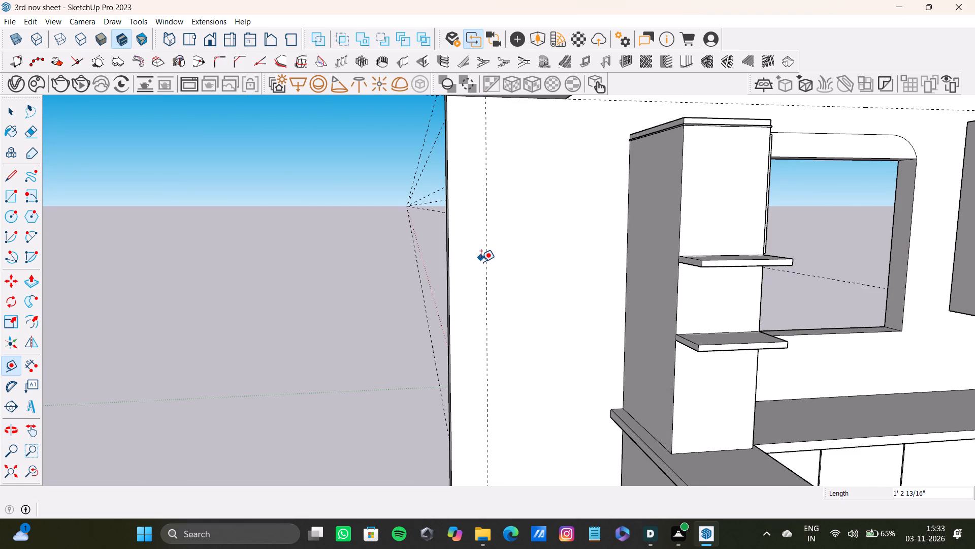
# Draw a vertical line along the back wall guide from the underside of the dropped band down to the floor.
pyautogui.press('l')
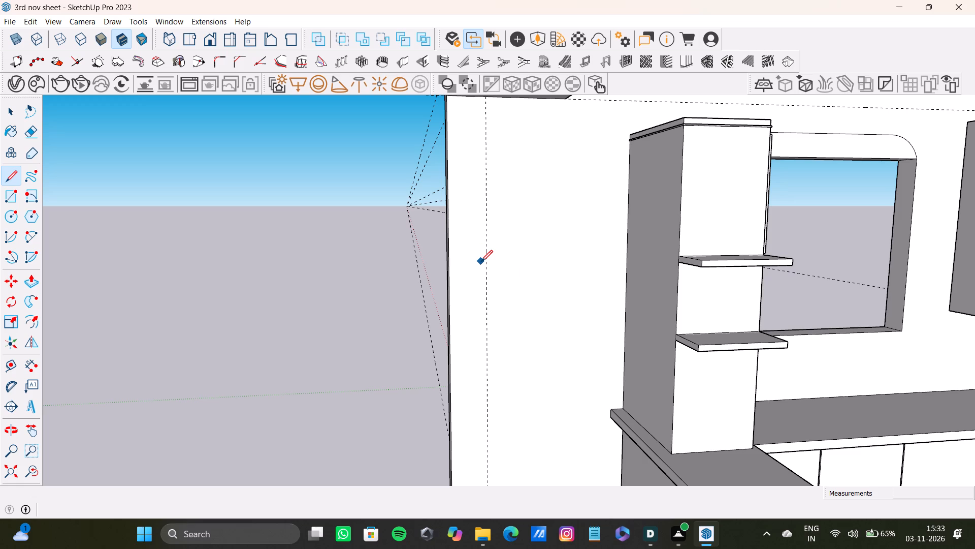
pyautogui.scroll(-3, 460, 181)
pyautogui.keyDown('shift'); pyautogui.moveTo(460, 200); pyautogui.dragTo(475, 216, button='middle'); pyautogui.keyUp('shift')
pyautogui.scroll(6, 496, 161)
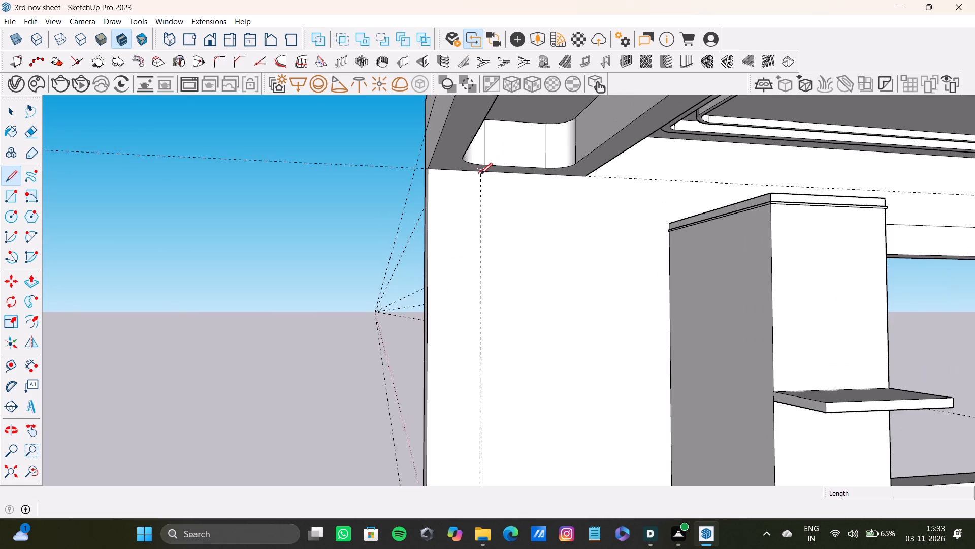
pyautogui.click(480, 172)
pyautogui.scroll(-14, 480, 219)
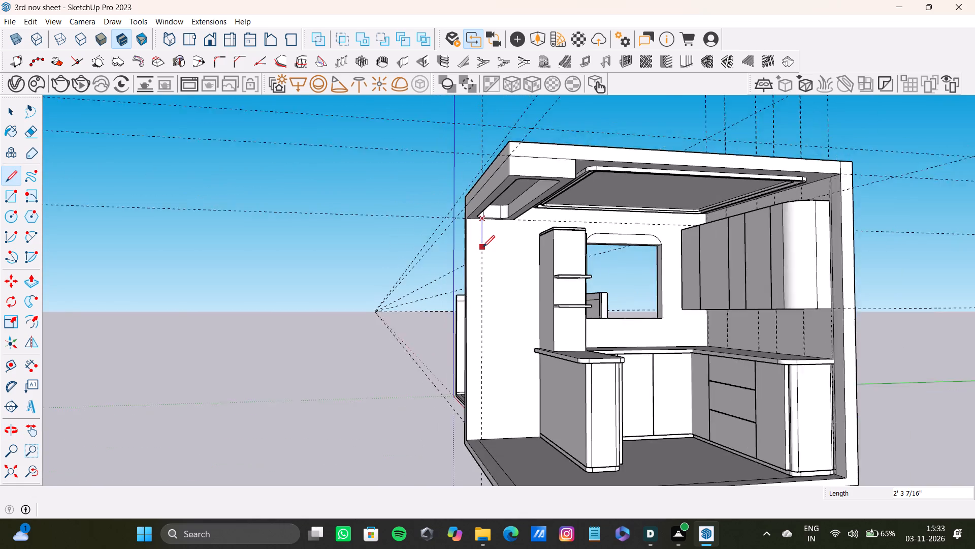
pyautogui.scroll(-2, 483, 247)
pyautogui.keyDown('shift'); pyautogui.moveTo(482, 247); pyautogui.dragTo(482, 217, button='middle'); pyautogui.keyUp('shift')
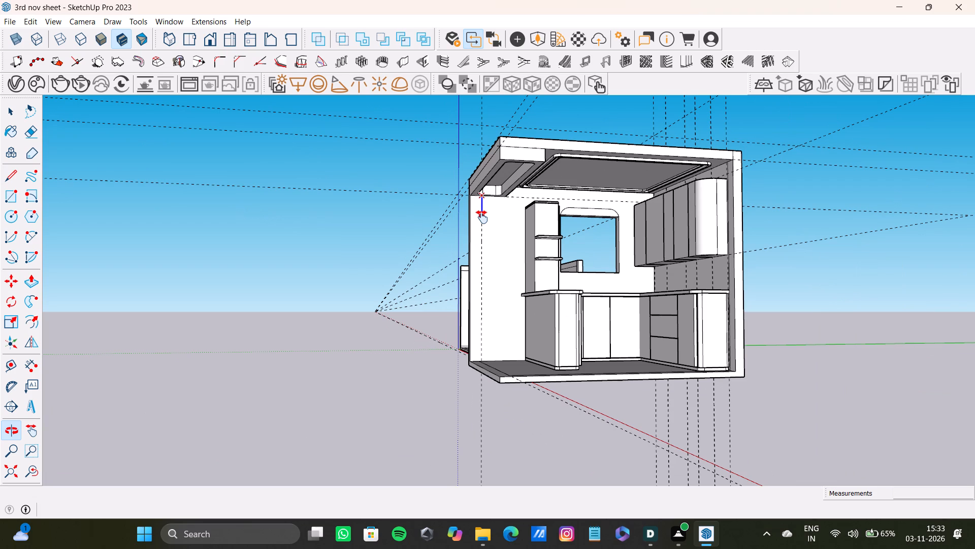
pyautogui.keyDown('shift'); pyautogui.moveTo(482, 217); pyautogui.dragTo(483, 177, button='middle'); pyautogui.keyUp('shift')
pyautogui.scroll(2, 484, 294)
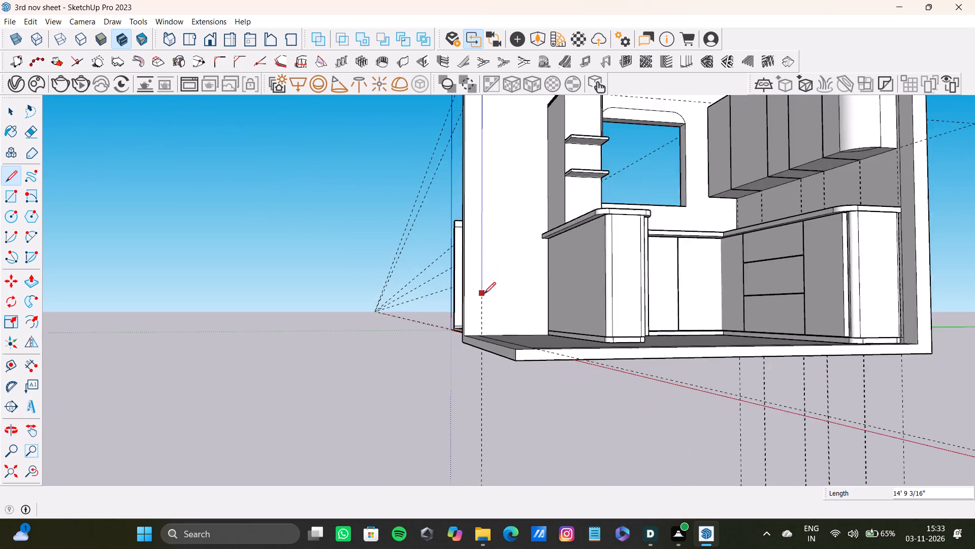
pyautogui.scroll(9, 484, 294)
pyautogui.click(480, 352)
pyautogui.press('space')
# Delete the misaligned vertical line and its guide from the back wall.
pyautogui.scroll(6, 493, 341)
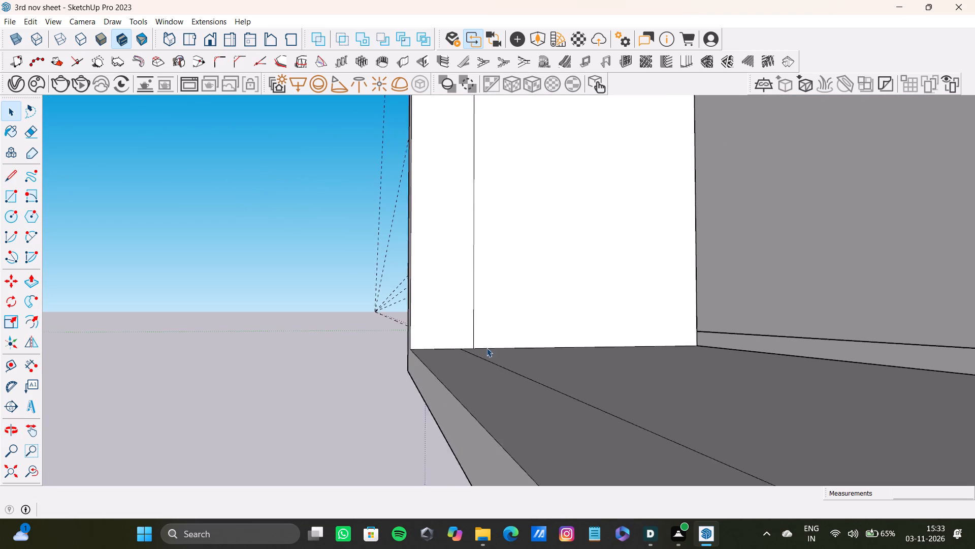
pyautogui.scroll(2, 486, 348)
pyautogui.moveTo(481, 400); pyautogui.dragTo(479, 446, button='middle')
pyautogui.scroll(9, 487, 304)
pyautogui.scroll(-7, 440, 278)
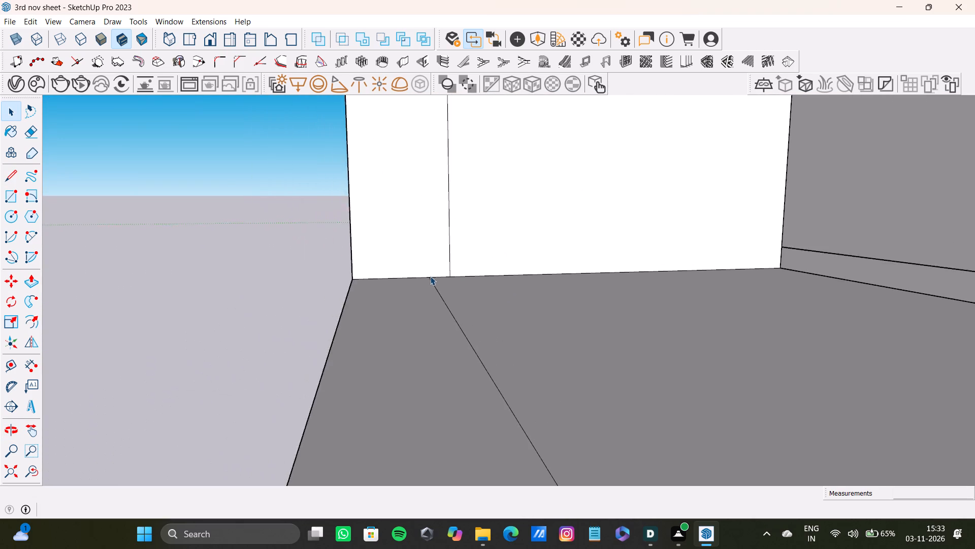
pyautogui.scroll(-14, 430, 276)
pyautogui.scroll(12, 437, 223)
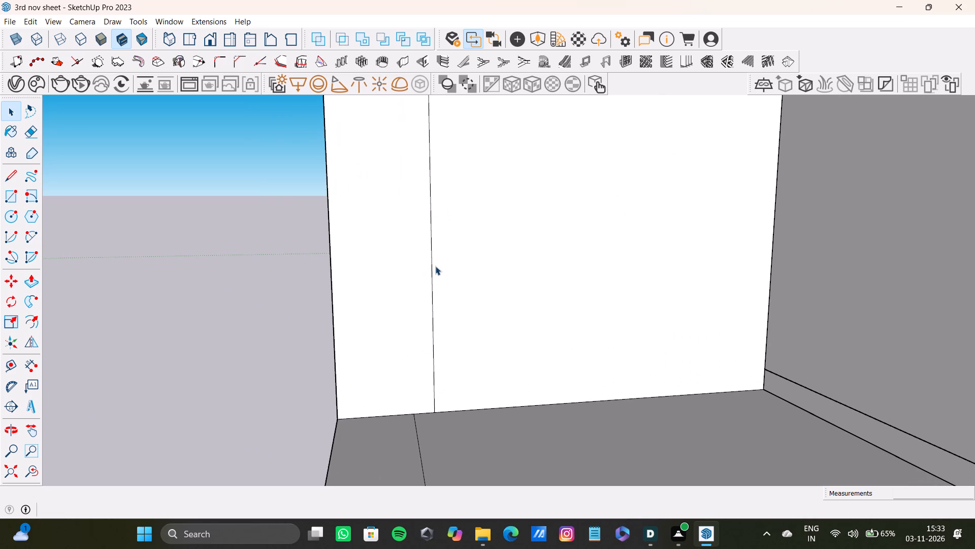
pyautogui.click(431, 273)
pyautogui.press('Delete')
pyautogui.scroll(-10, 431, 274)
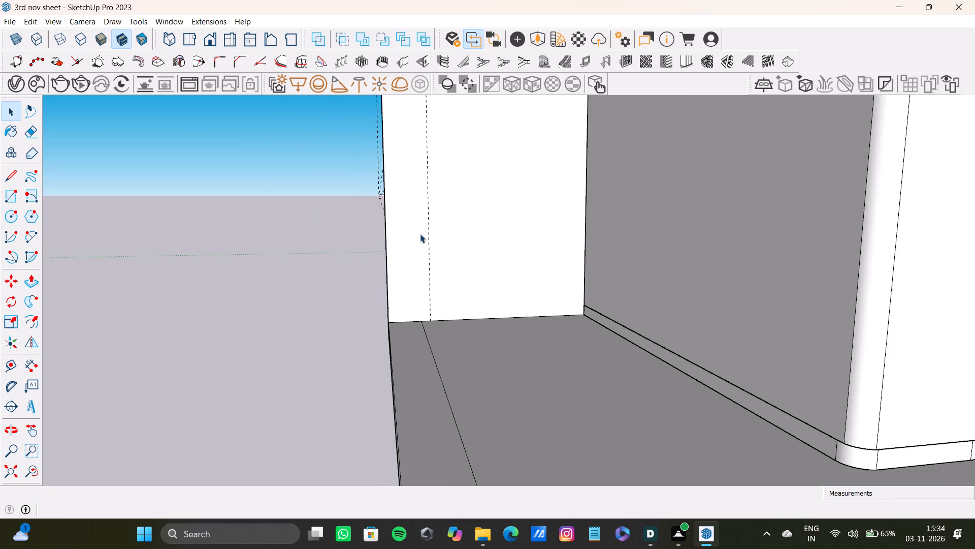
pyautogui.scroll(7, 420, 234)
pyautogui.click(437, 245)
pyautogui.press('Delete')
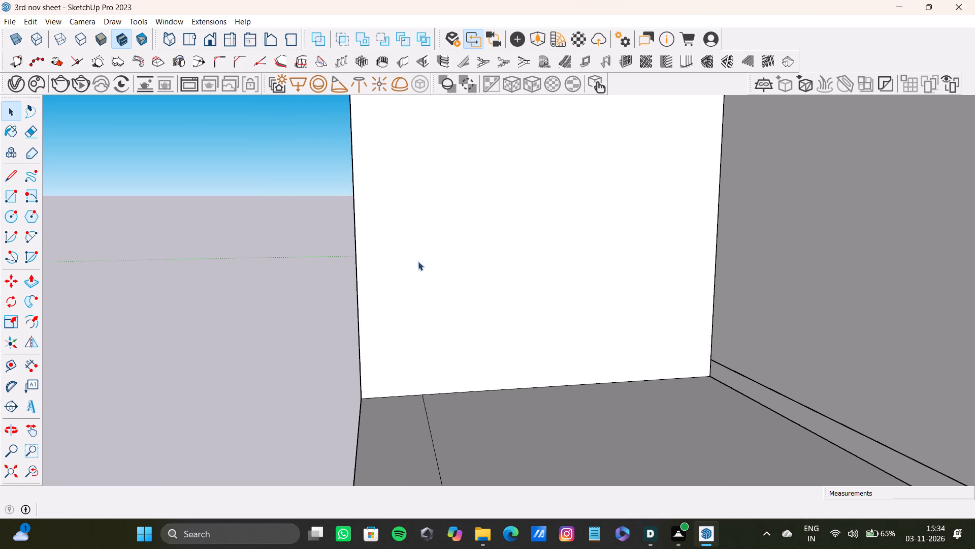
# Place a vertical guide on the back wall 11 9/16" from its open edge, meeting the end of the floor line.
pyautogui.press('t')
pyautogui.click(359, 315)
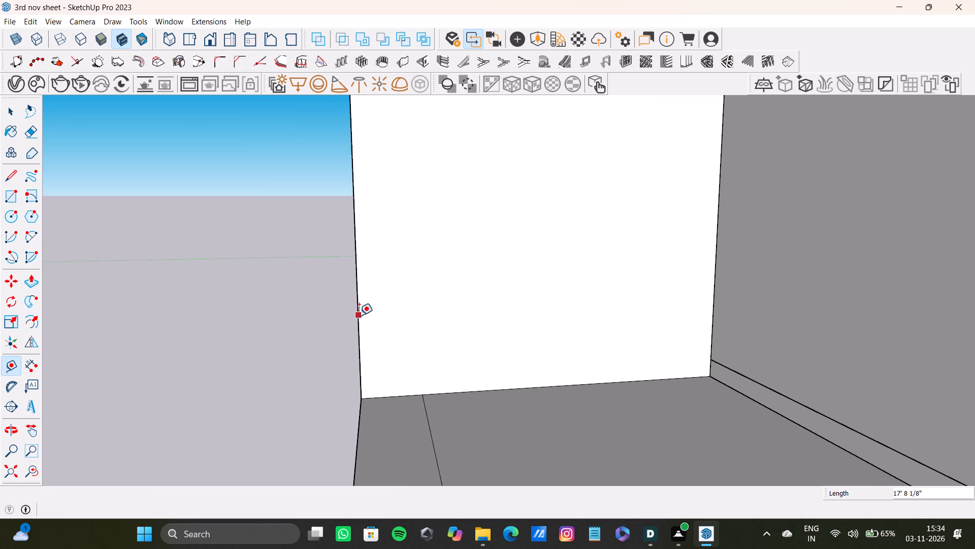
pyautogui.click(422, 390)
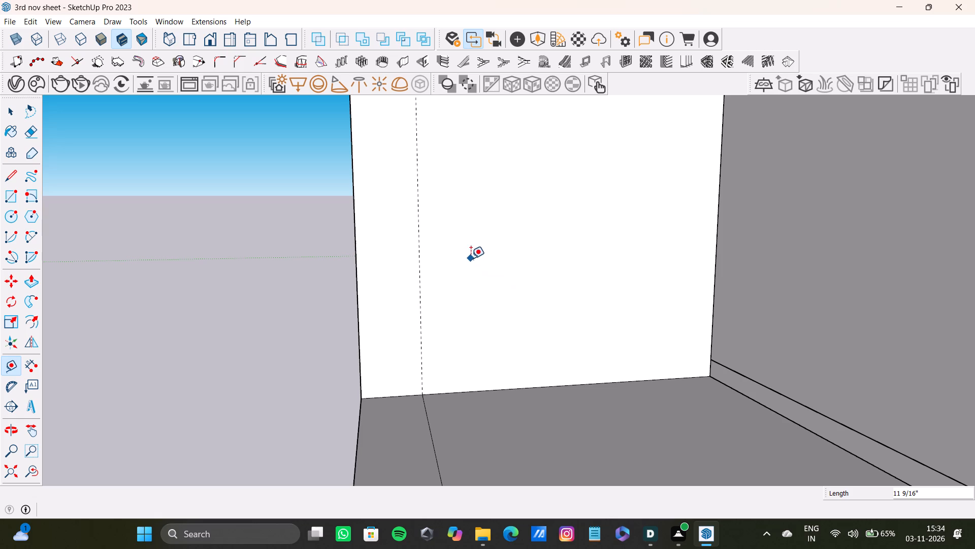
# Draw a vertical line on the back wall along the guide, from the underside of the dropped band to the floor.
pyautogui.scroll(-16, 400, 252)
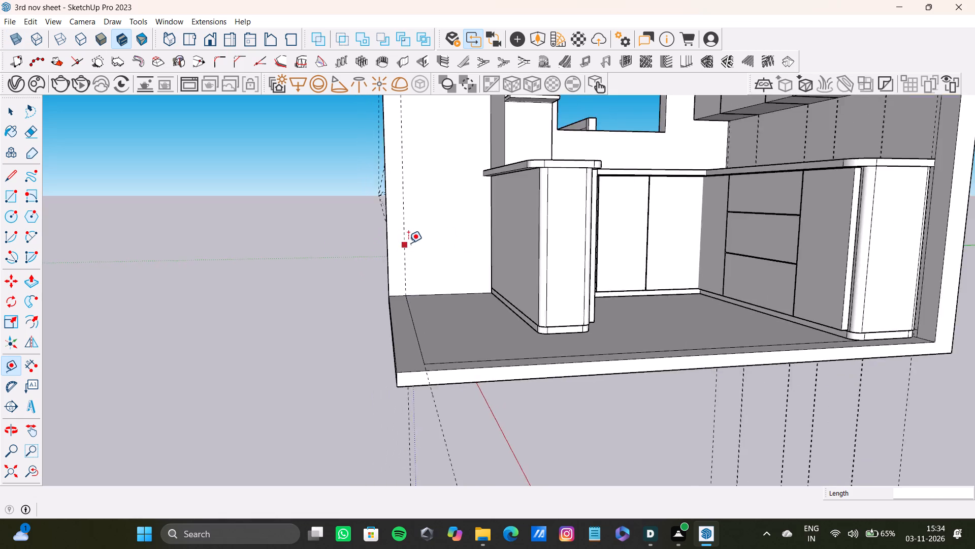
pyautogui.scroll(-3, 408, 243)
pyautogui.moveTo(408, 249); pyautogui.dragTo(479, 290, button='middle')
pyautogui.scroll(-9, 477, 283)
pyautogui.moveTo(476, 272); pyautogui.dragTo(446, 220, button='middle')
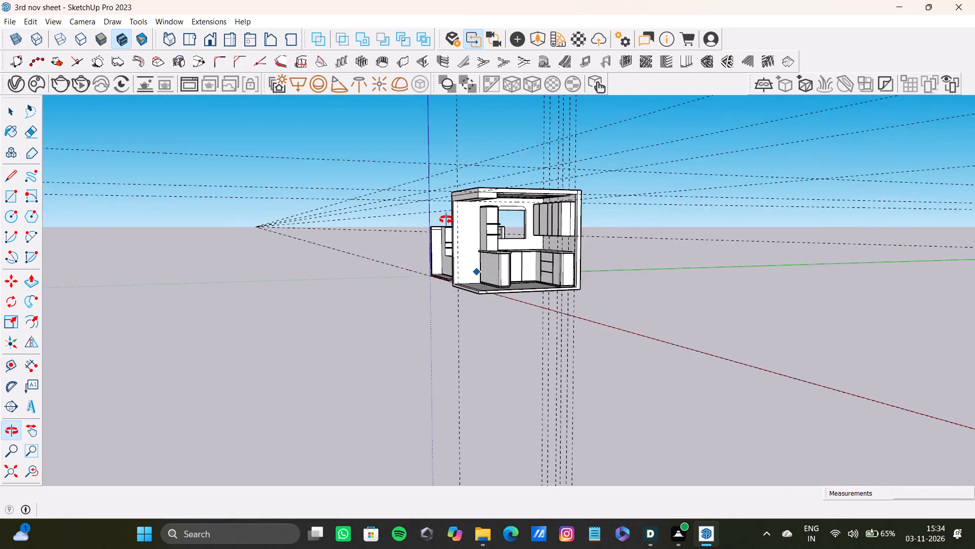
pyautogui.moveTo(446, 220); pyautogui.dragTo(445, 219, button='middle')
pyautogui.scroll(20, 442, 215)
pyautogui.scroll(2, 442, 215)
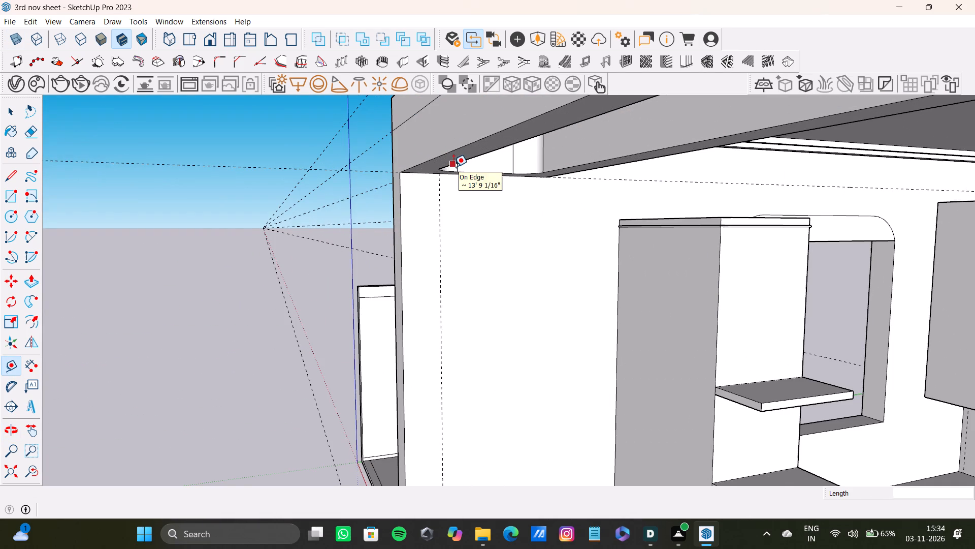
pyautogui.press('l')
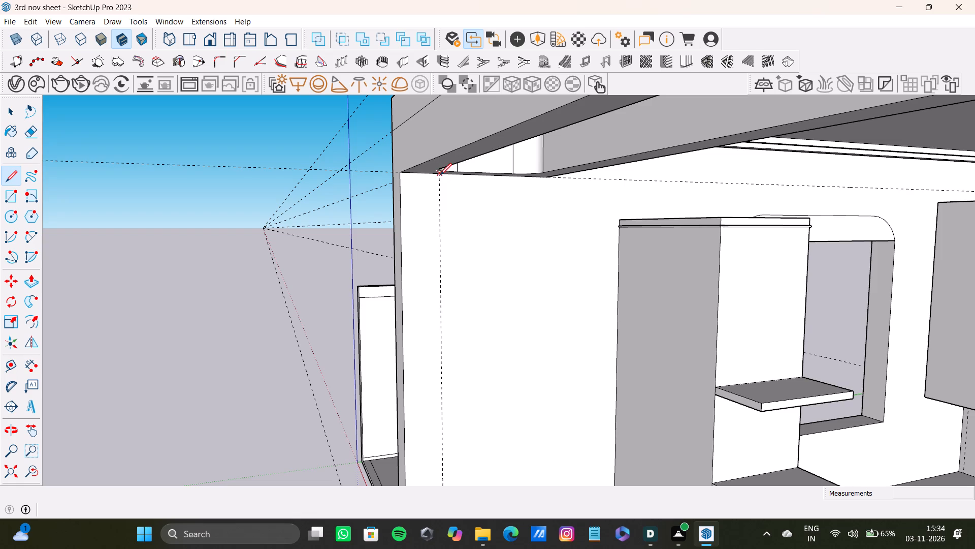
pyautogui.click(440, 175)
pyautogui.scroll(-13, 424, 306)
pyautogui.moveTo(454, 412); pyautogui.dragTo(421, 457, button='middle')
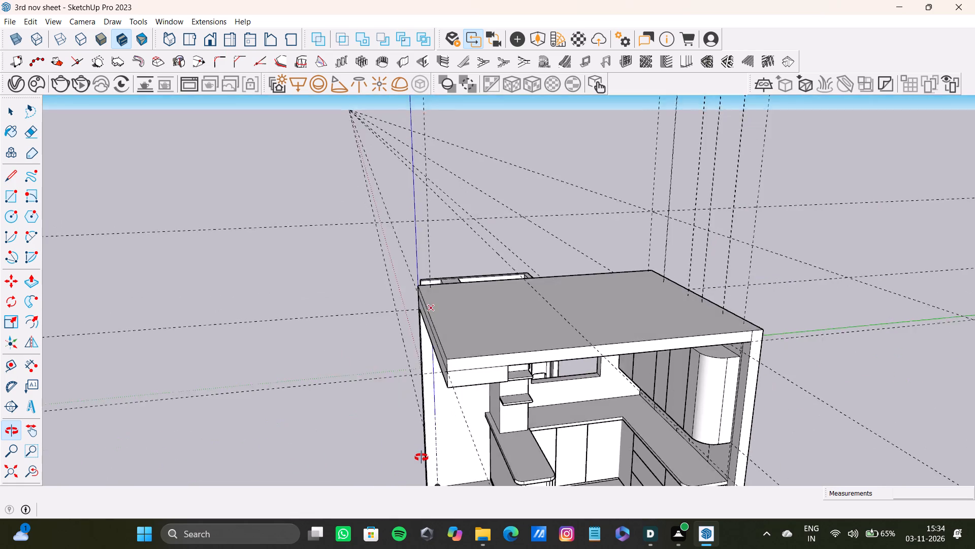
pyautogui.moveTo(421, 457); pyautogui.dragTo(491, 324, button='middle')
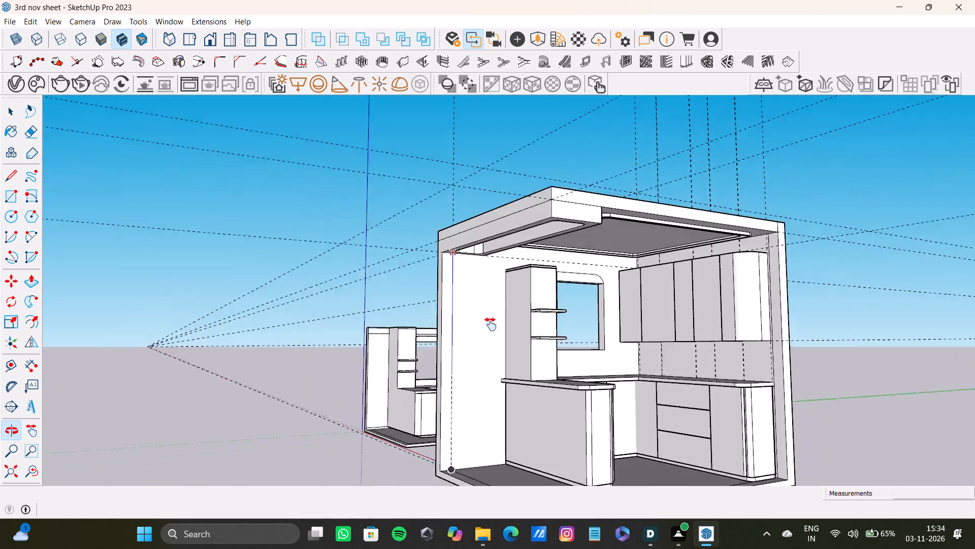
pyautogui.moveTo(491, 324); pyautogui.dragTo(469, 332, button='middle')
pyautogui.scroll(7, 435, 426)
pyautogui.click(454, 422)
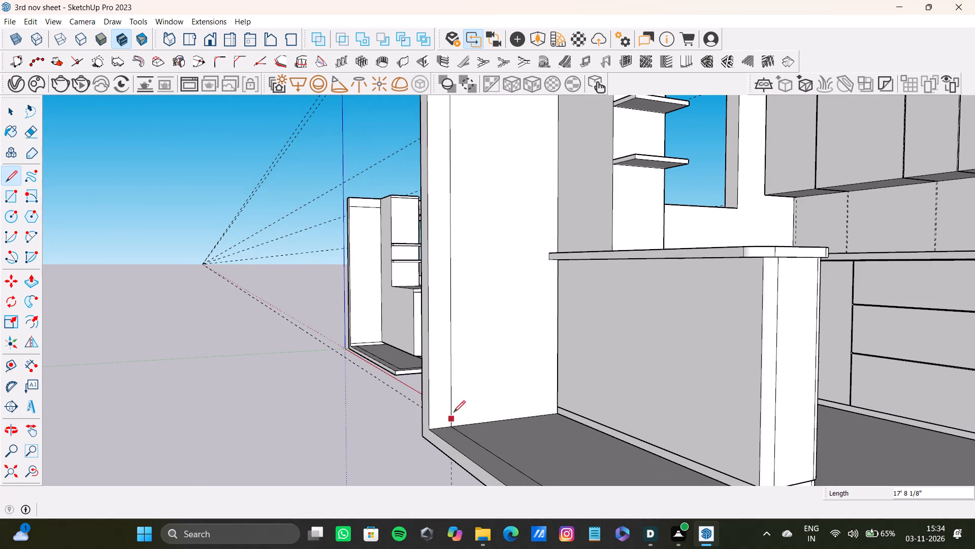
pyautogui.press('space')
# Examine the kitchen from outside, from below the ceiling and from the open front.
pyautogui.scroll(-12, 459, 314)
pyautogui.moveTo(446, 325); pyautogui.dragTo(632, 379, button='middle')
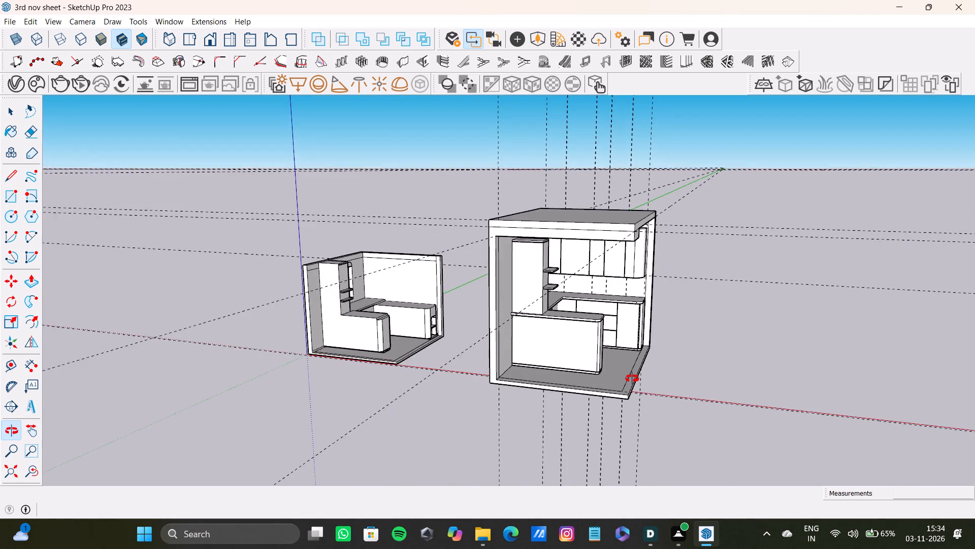
pyautogui.moveTo(632, 379); pyautogui.dragTo(196, 268, button='middle')
pyautogui.keyDown('shift'); pyautogui.scroll(-1, 569, 376); pyautogui.keyUp('shift')
pyautogui.scroll(10, 357, 295)
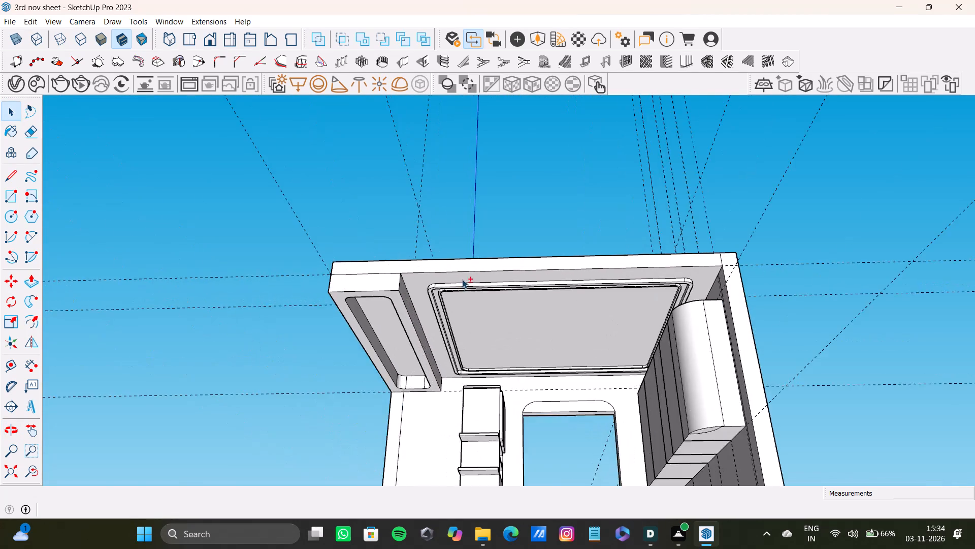
pyautogui.keyDown('shift'); pyautogui.moveTo(462, 279); pyautogui.dragTo(40, 102, button='middle'); pyautogui.keyUp('shift')
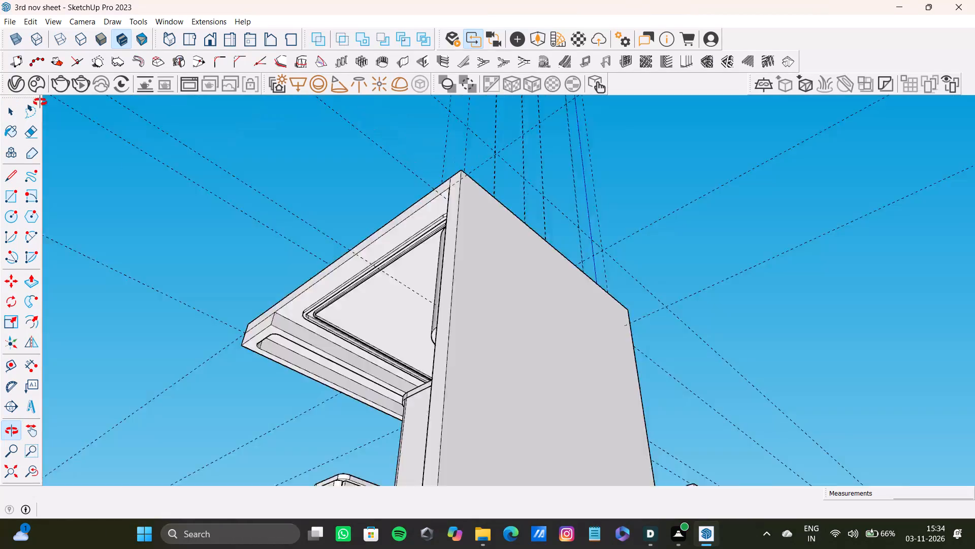
pyautogui.keyDown('shift'); pyautogui.moveTo(40, 102); pyautogui.dragTo(462, 231, button='middle'); pyautogui.keyUp('shift')
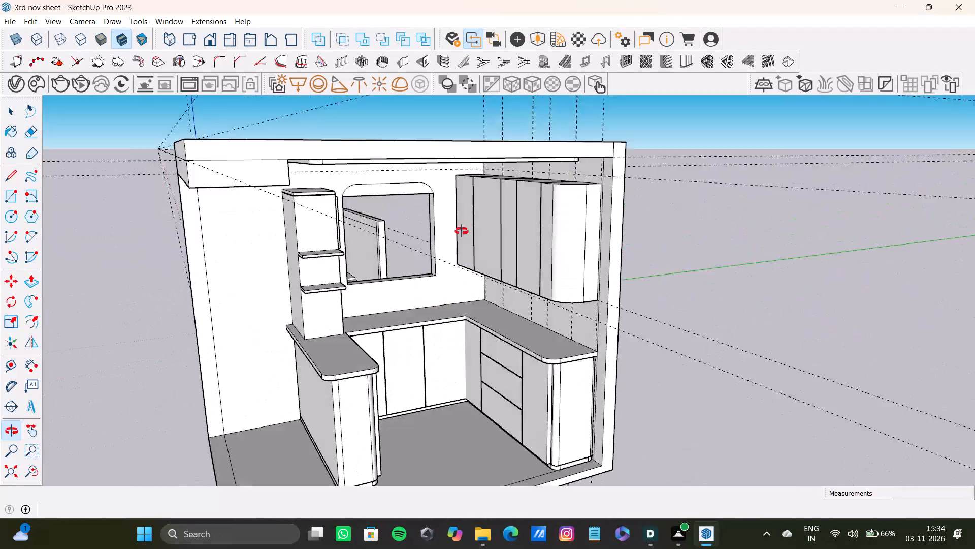
# Delete all construction guides from the kitchen model.
pyautogui.keyDown('shift'); pyautogui.moveTo(462, 231); pyautogui.dragTo(454, 172, button='middle'); pyautogui.keyUp('shift')
pyautogui.click(34, 22)
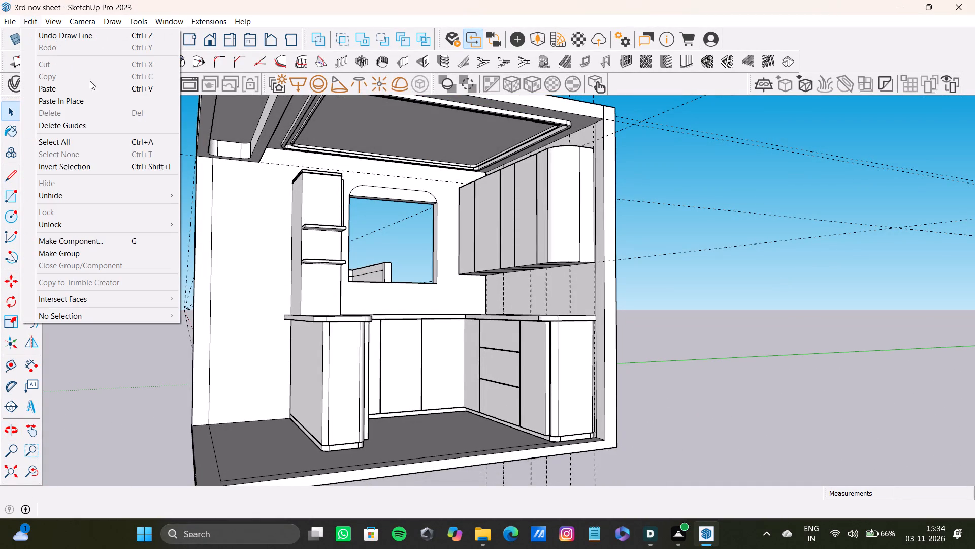
pyautogui.click(71, 126)
# Select the faces and edges of both doors on the tall shelf unit's upper cabinet beside the window.
pyautogui.scroll(-8, 621, 308)
pyautogui.moveTo(306, 241); pyautogui.dragTo(374, 182, button='middle')
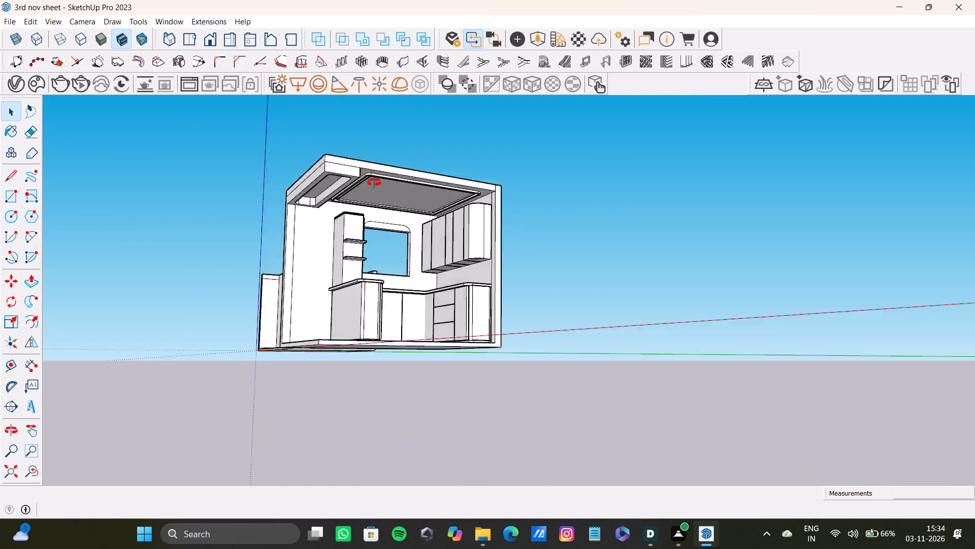
pyautogui.moveTo(374, 182); pyautogui.dragTo(329, 303, button='middle')
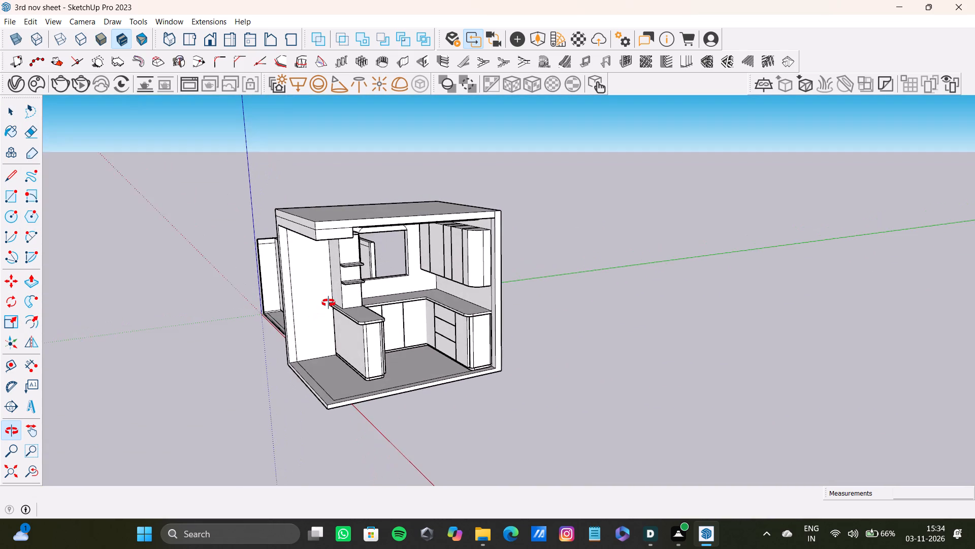
pyautogui.moveTo(329, 303); pyautogui.dragTo(75, 232, button='middle')
pyautogui.scroll(20, 225, 240)
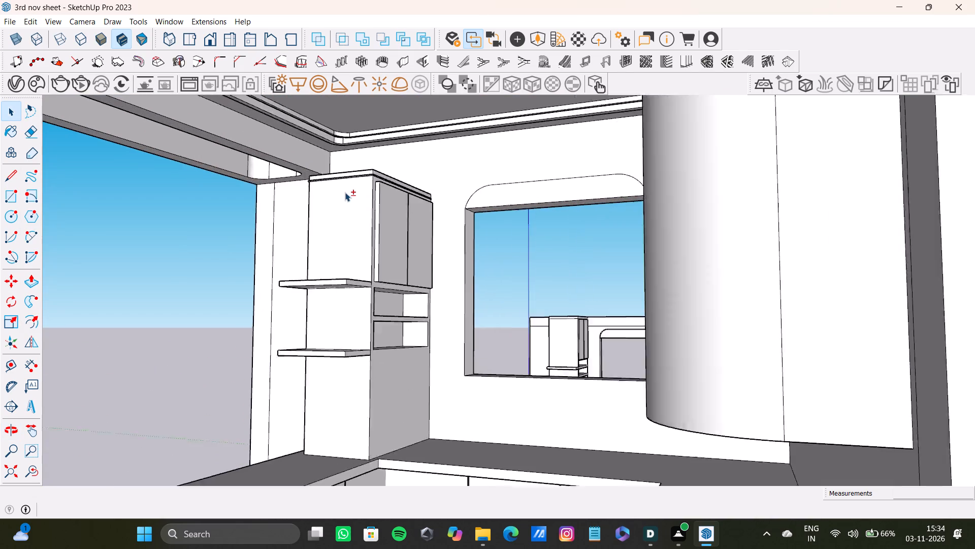
pyautogui.scroll(7, 345, 192)
pyautogui.keyDown('shift'); pyautogui.doubleClick(410, 221); pyautogui.keyUp('shift')
pyautogui.keyDown('shift'); pyautogui.doubleClick(430, 224); pyautogui.keyUp('shift')
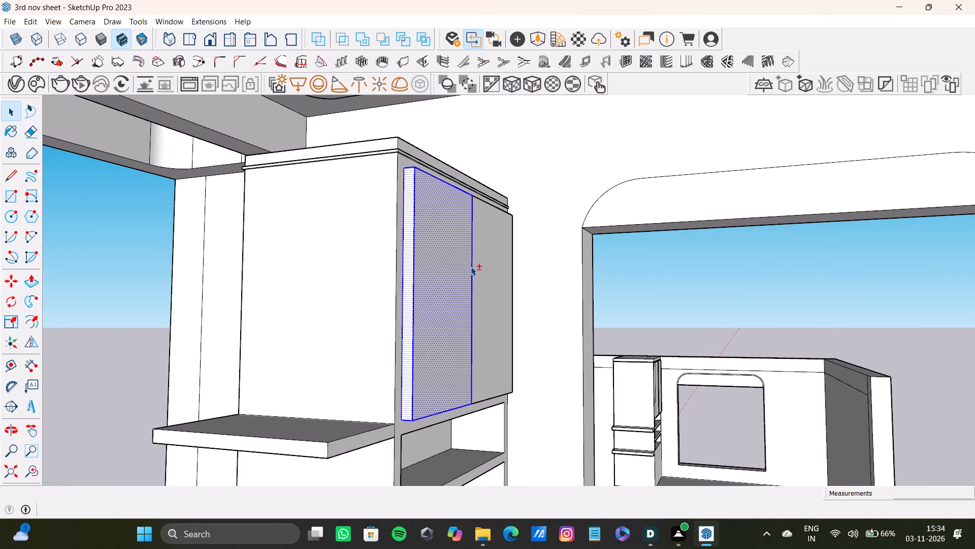
pyautogui.keyDown('shift'); pyautogui.doubleClick(483, 267); pyautogui.keyUp('shift')
# Add the top slab and the thin projecting strip beneath it on the tall unit to the selection.
pyautogui.moveTo(370, 162); pyautogui.dragTo(447, 259, button='middle')
pyautogui.keyDown('shift'); pyautogui.scroll(4, 428, 247); pyautogui.keyUp('shift')
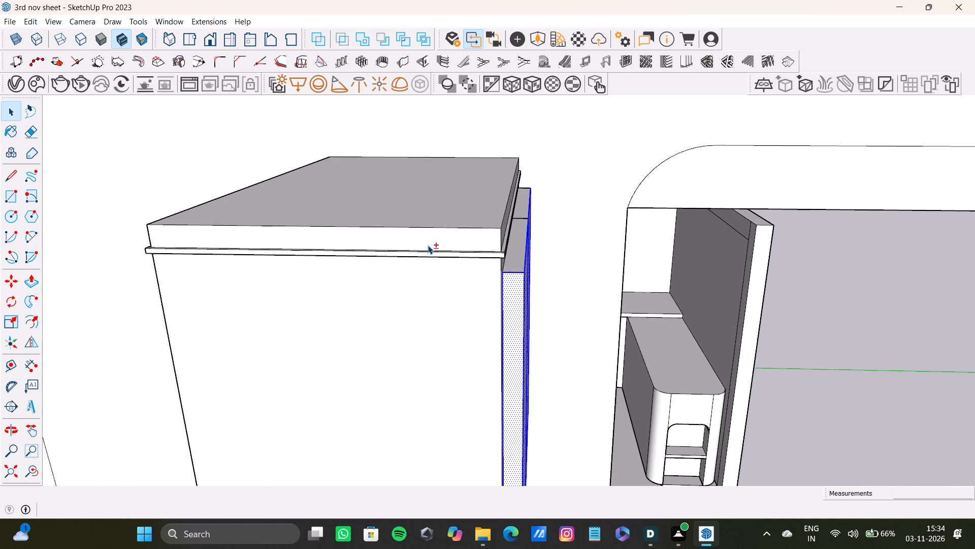
pyautogui.keyDown('shift'); pyautogui.scroll(4, 428, 245); pyautogui.keyUp('shift')
pyautogui.keyDown('shift'); pyautogui.doubleClick(431, 236); pyautogui.keyUp('shift')
pyautogui.keyDown('shift'); pyautogui.doubleClick(440, 257); pyautogui.keyUp('shift')
pyautogui.moveTo(526, 255); pyautogui.dragTo(243, 205, button='middle')
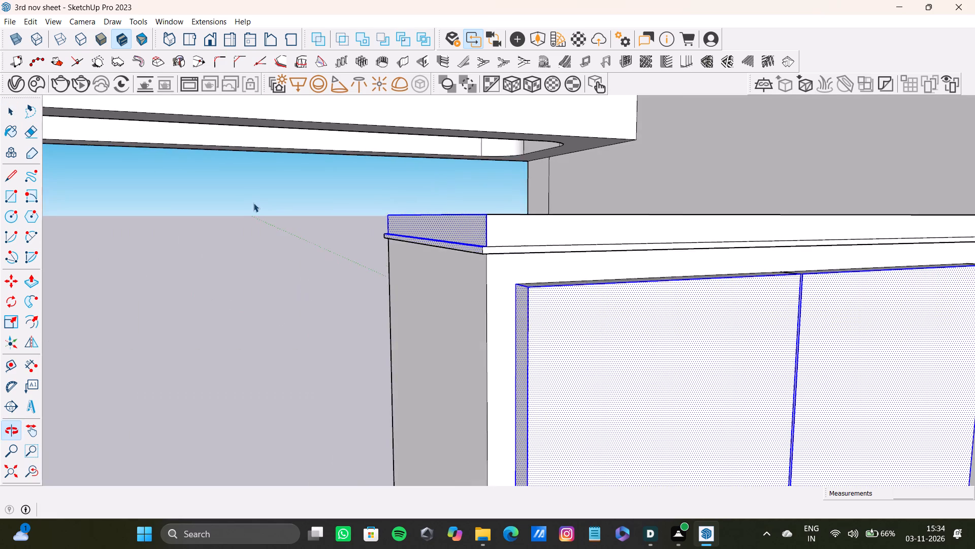
pyautogui.keyDown('shift'); pyautogui.scroll(8, 515, 243); pyautogui.keyUp('shift')
pyautogui.keyDown('shift'); pyautogui.doubleClick(493, 257); pyautogui.keyUp('shift')
pyautogui.keyDown('shift'); pyautogui.doubleClick(486, 228); pyautogui.keyUp('shift')
pyautogui.scroll(-4, 431, 210)
pyautogui.moveTo(429, 210); pyautogui.dragTo(464, 261, button='middle')
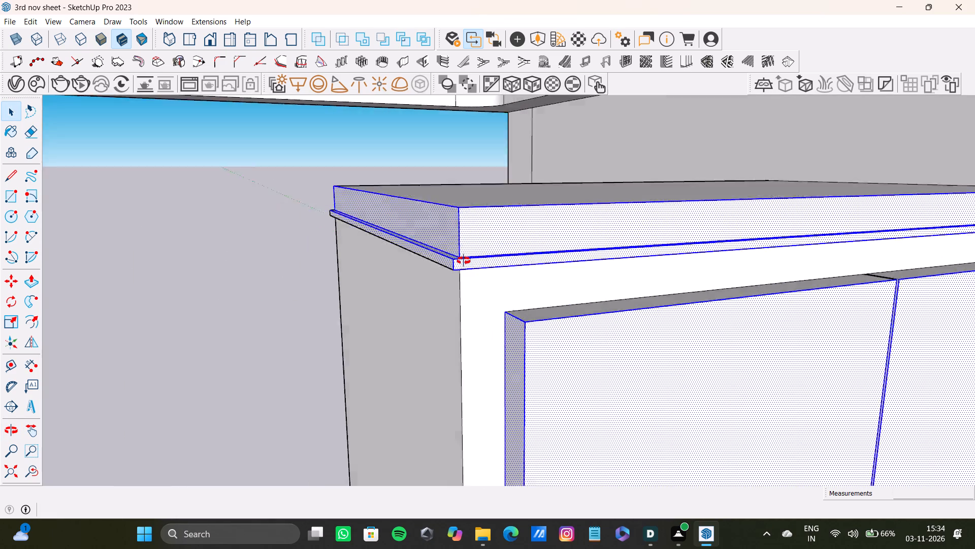
pyautogui.moveTo(464, 261); pyautogui.dragTo(490, 318, button='middle')
pyautogui.keyDown('shift'); pyautogui.doubleClick(478, 262); pyautogui.keyUp('shift')
# Add the door's top face and the upper cabinet's front and side faces to the selection, checking it from the shelf side.
pyautogui.keyDown('shift'); pyautogui.click(535, 371); pyautogui.keyUp('shift')
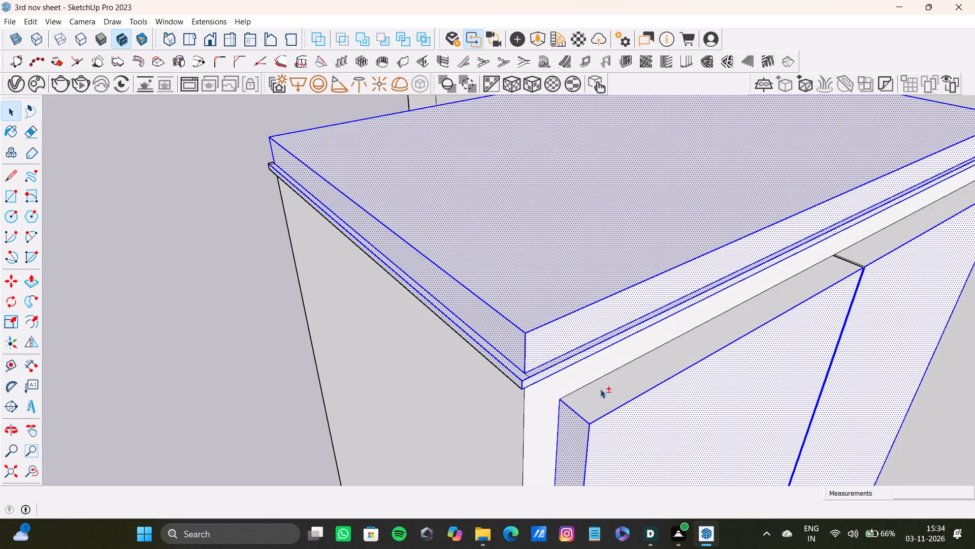
pyautogui.keyDown('shift'); pyautogui.doubleClick(601, 389); pyautogui.keyUp('shift')
pyautogui.keyDown('shift'); pyautogui.doubleClick(604, 374); pyautogui.keyUp('shift')
pyautogui.keyDown('shift'); pyautogui.doubleClick(503, 403); pyautogui.keyUp('shift')
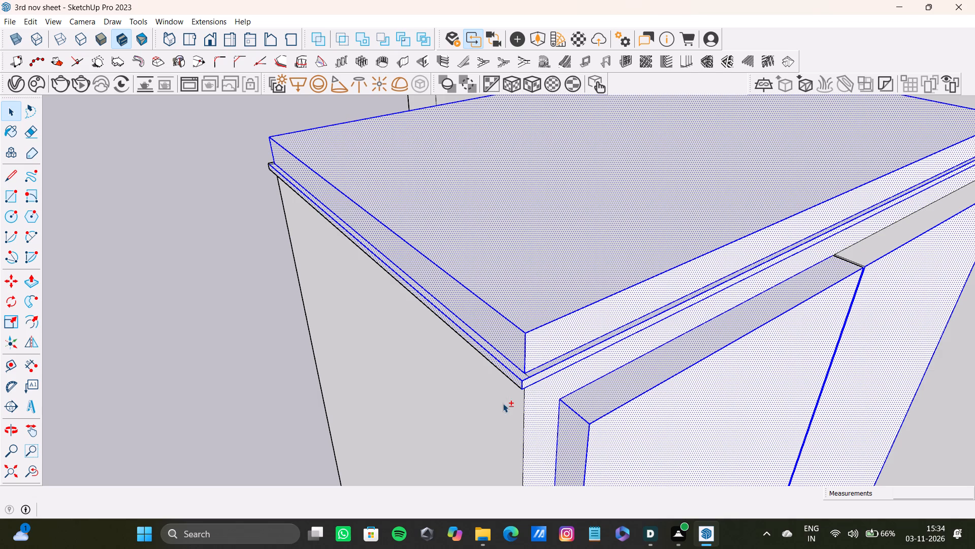
pyautogui.keyDown('shift'); pyautogui.scroll(-6, 505, 397); pyautogui.keyUp('shift')
pyautogui.keyDown('shift'); pyautogui.click(28, 468); pyautogui.keyUp('shift')
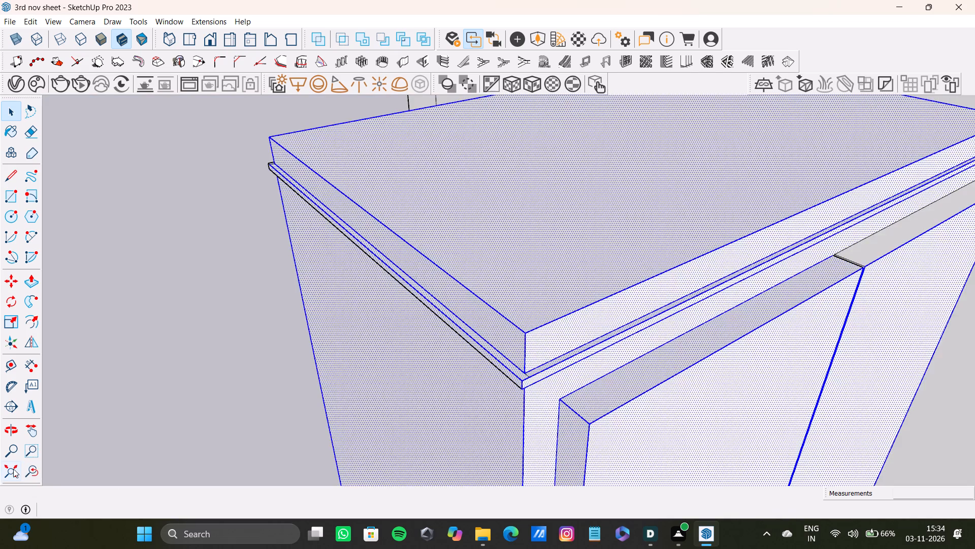
pyautogui.keyDown('shift'); pyautogui.click(11, 469); pyautogui.keyUp('shift')
pyautogui.moveTo(275, 396); pyautogui.dragTo(660, 357, button='middle')
pyautogui.scroll(14, 395, 250)
pyautogui.moveTo(450, 172); pyautogui.dragTo(439, 117, button='middle')
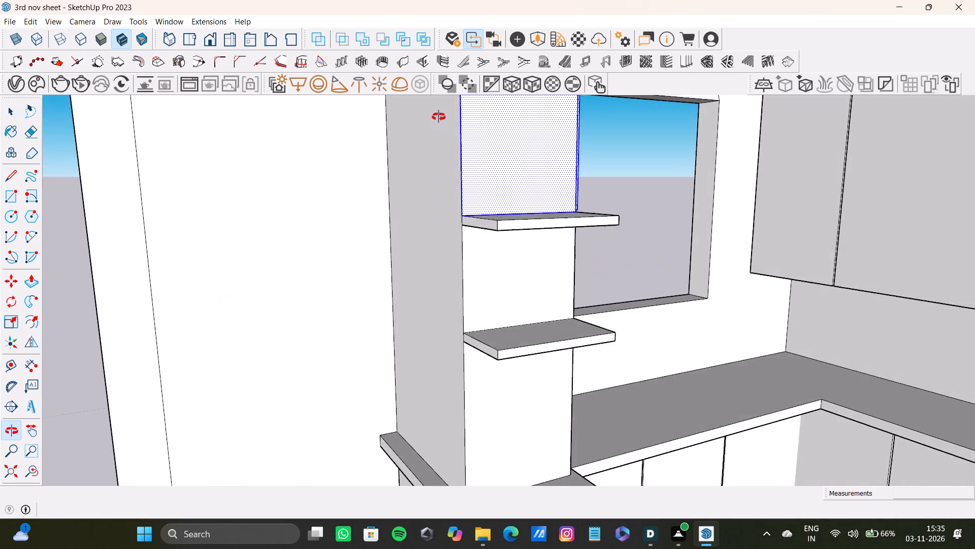
pyautogui.moveTo(439, 117); pyautogui.dragTo(383, 201, button='middle')
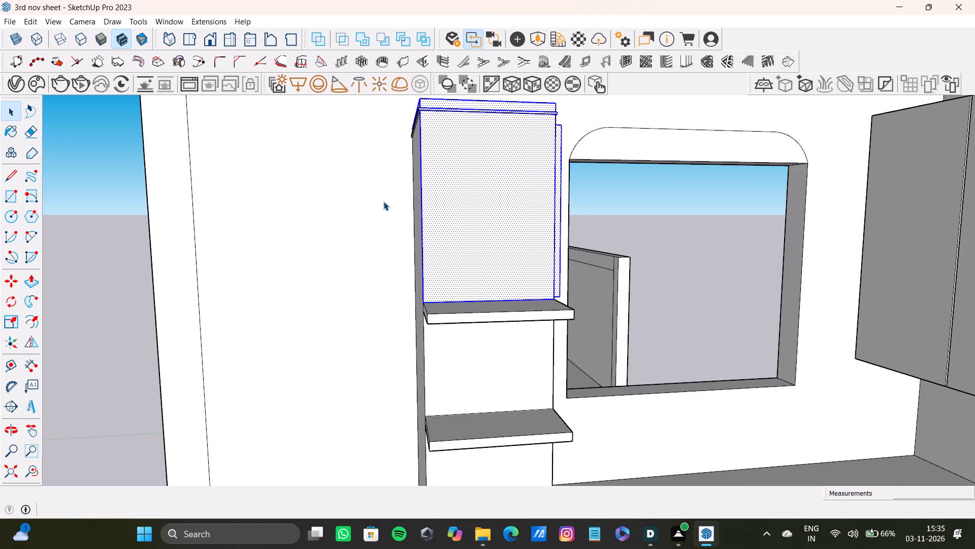
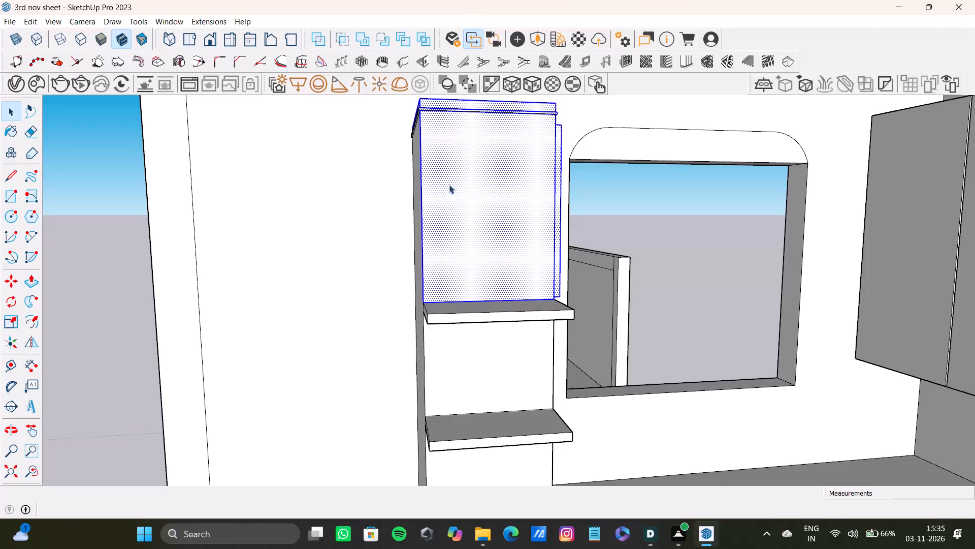
# Add the front, underside and window-side end faces of the tall unit's upper side shelf to the selection.
pyautogui.scroll(-9, 449, 185)
pyautogui.moveTo(450, 193); pyautogui.dragTo(366, 156, button='middle')
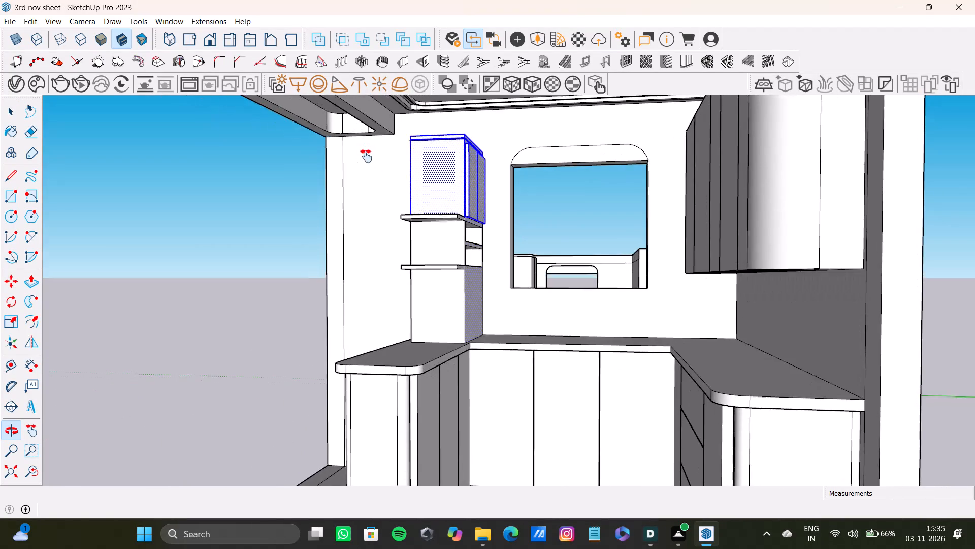
pyautogui.moveTo(366, 156); pyautogui.dragTo(366, 156, button='middle')
pyautogui.keyDown('shift'); pyautogui.scroll(4, 460, 257); pyautogui.keyUp('shift')
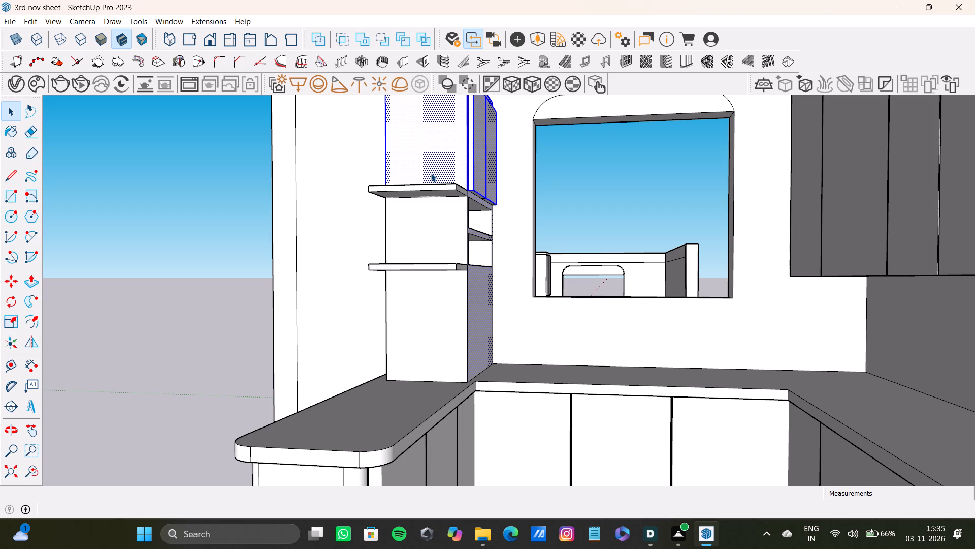
pyautogui.scroll(8, 438, 191)
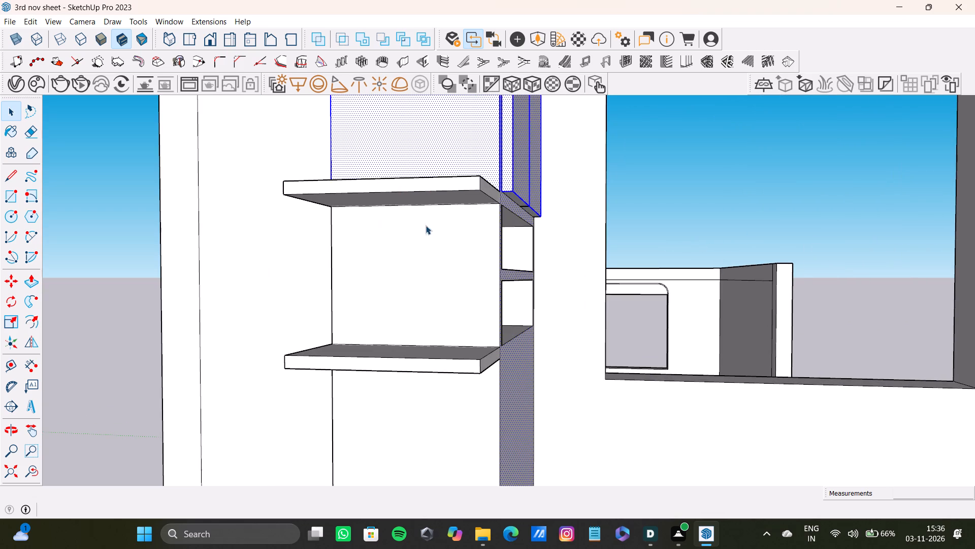
pyautogui.moveTo(426, 226); pyautogui.dragTo(407, 237, button='middle')
pyautogui.keyDown('shift'); pyautogui.scroll(9, 464, 193); pyautogui.keyUp('shift')
pyautogui.keyDown('shift'); pyautogui.doubleClick(471, 203); pyautogui.keyUp('shift')
pyautogui.keyDown('shift'); pyautogui.doubleClick(434, 192); pyautogui.keyUp('shift')
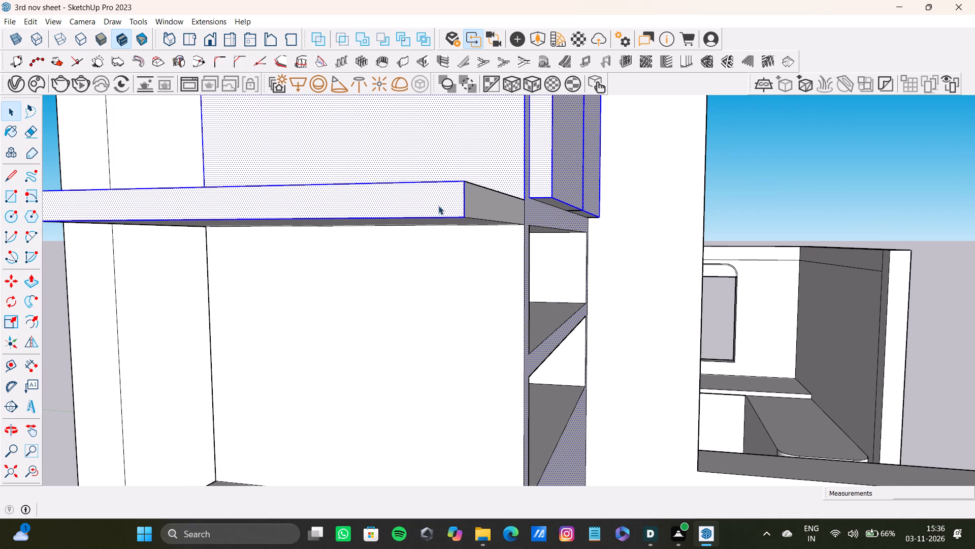
pyautogui.moveTo(439, 205); pyautogui.dragTo(537, 143, button='middle')
pyautogui.keyDown('shift'); pyautogui.doubleClick(529, 159); pyautogui.keyUp('shift')
pyautogui.moveTo(523, 159); pyautogui.dragTo(354, 200, button='middle')
pyautogui.keyDown('shift'); pyautogui.scroll(3, 439, 194); pyautogui.keyUp('shift')
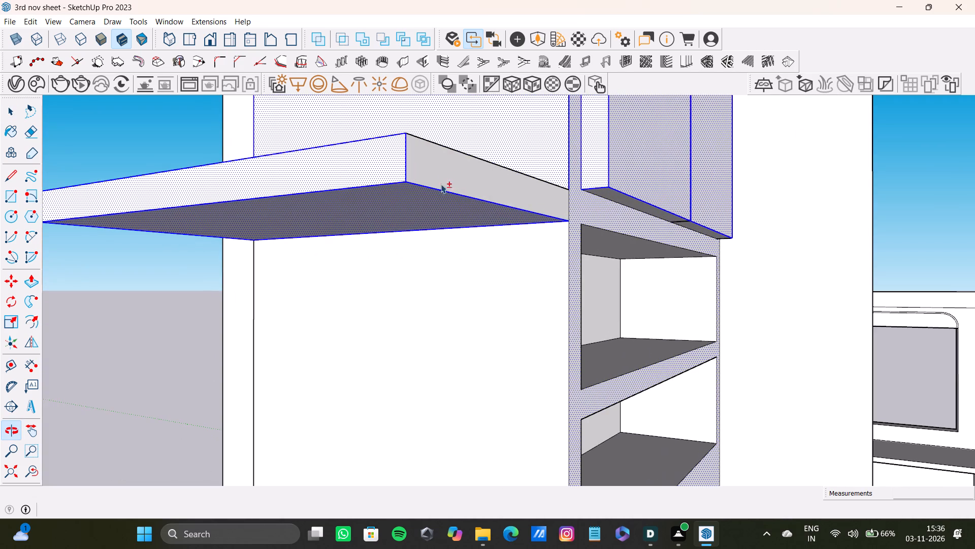
pyautogui.keyDown('shift'); pyautogui.doubleClick(442, 173); pyautogui.keyUp('shift')
# Add the tall unit's far side face and the side panel between the two projecting shelves to the selection.
pyautogui.keyDown('shift'); pyautogui.scroll(-15, 442, 173); pyautogui.keyUp('shift')
pyautogui.moveTo(435, 180); pyautogui.dragTo(724, 253, button='middle')
pyautogui.scroll(8, 465, 232)
pyautogui.keyDown('shift'); pyautogui.click(468, 234); pyautogui.keyUp('shift')
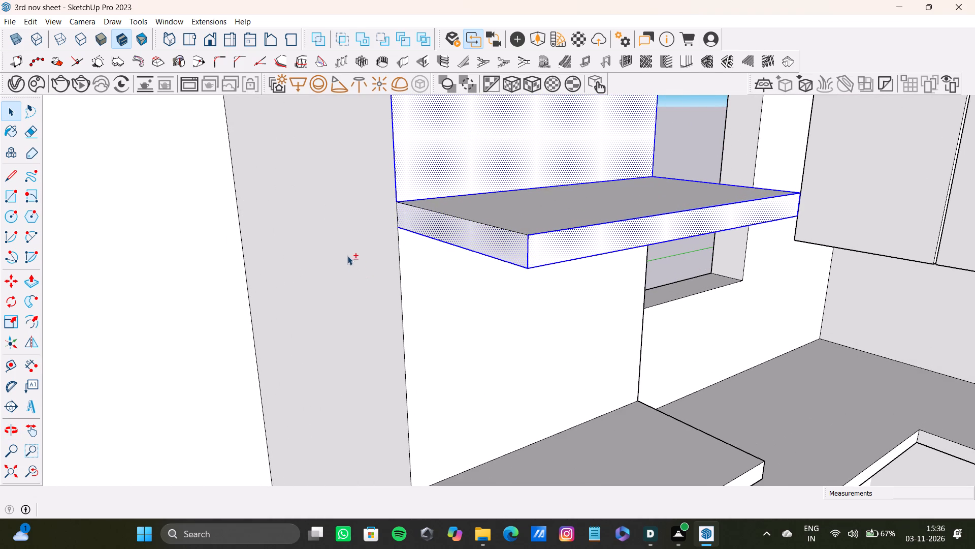
pyautogui.keyDown('shift'); pyautogui.doubleClick(346, 250); pyautogui.keyUp('shift')
pyautogui.keyDown('shift'); pyautogui.doubleClick(428, 288); pyautogui.keyUp('shift')
# Add the lower side shelf's front, underside and both end faces to the selection.
pyautogui.keyDown('shift'); pyautogui.scroll(-2, 432, 300); pyautogui.keyUp('shift')
pyautogui.moveTo(432, 300); pyautogui.dragTo(359, 72, button='middle')
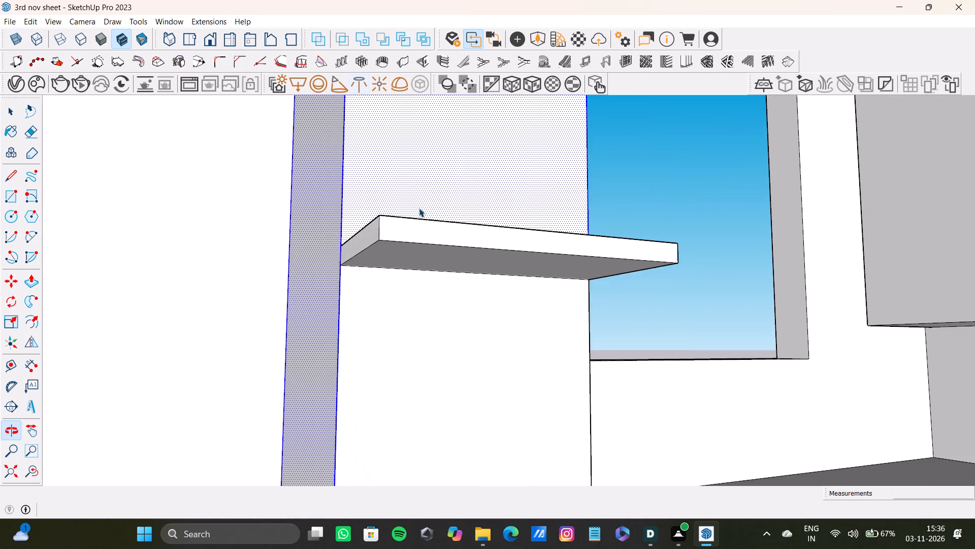
pyautogui.scroll(3, 419, 208)
pyautogui.keyDown('shift'); pyautogui.doubleClick(411, 245); pyautogui.keyUp('shift')
pyautogui.keyDown('shift'); pyautogui.doubleClick(351, 251); pyautogui.keyUp('shift')
pyautogui.keyDown('shift'); pyautogui.doubleClick(364, 265); pyautogui.keyUp('shift')
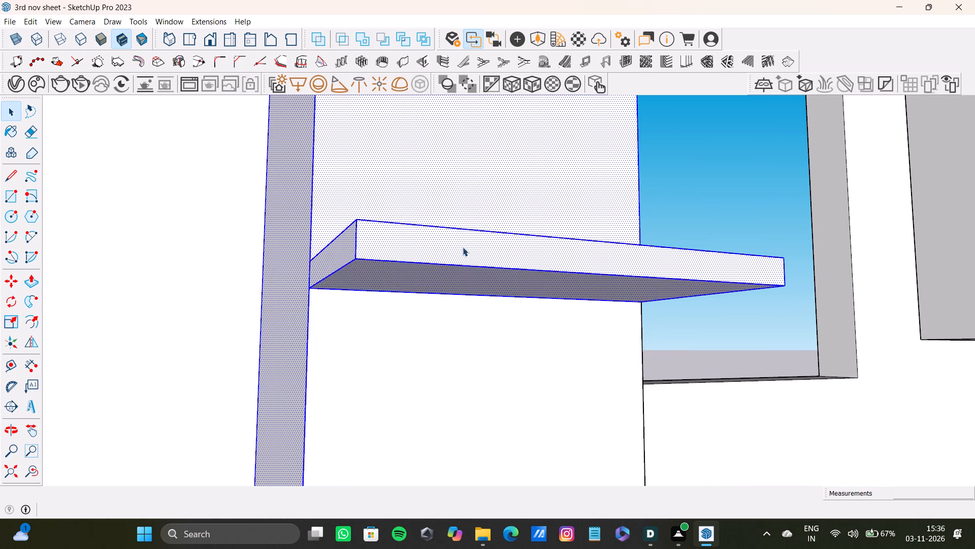
pyautogui.moveTo(463, 247); pyautogui.dragTo(182, 256, button='middle')
pyautogui.keyDown('shift'); pyautogui.doubleClick(676, 257); pyautogui.keyUp('shift')
pyautogui.keyDown('shift'); pyautogui.scroll(-5, 633, 263); pyautogui.keyUp('shift')
pyautogui.keyDown('shift'); pyautogui.doubleClick(632, 250); pyautogui.keyUp('shift')
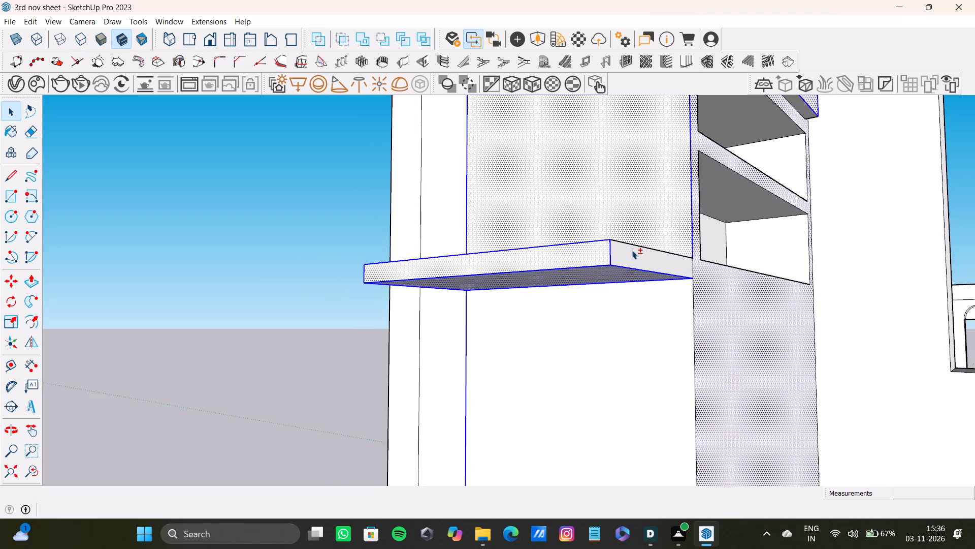
# Add the side panel below the lower shelf and the top faces of both projecting shelves to the selection.
pyautogui.keyDown('shift'); pyautogui.scroll(-9, 524, 192); pyautogui.keyUp('shift')
pyautogui.keyDown('shift'); pyautogui.moveTo(497, 168); pyautogui.dragTo(685, 320, button='middle'); pyautogui.keyUp('shift')
pyautogui.scroll(-3, 685, 319)
pyautogui.keyDown('shift'); pyautogui.moveTo(680, 321); pyautogui.dragTo(675, 293, button='middle'); pyautogui.keyUp('shift')
pyautogui.keyDown('shift'); pyautogui.scroll(4, 635, 308); pyautogui.keyUp('shift')
pyautogui.keyDown('shift'); pyautogui.doubleClick(630, 288); pyautogui.keyUp('shift')
pyautogui.keyDown('shift'); pyautogui.scroll(-5, 630, 287); pyautogui.keyUp('shift')
pyautogui.keyDown('shift'); pyautogui.moveTo(630, 287); pyautogui.dragTo(439, 306, button='middle'); pyautogui.keyUp('shift')
pyautogui.keyDown('shift'); pyautogui.scroll(13, 507, 240); pyautogui.keyUp('shift')
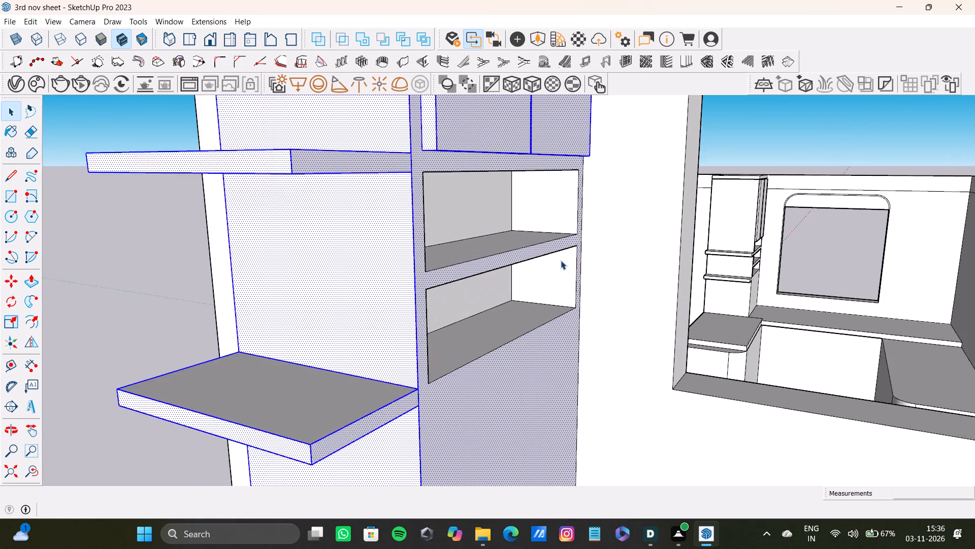
pyautogui.moveTo(558, 260); pyautogui.dragTo(492, 268, button='middle')
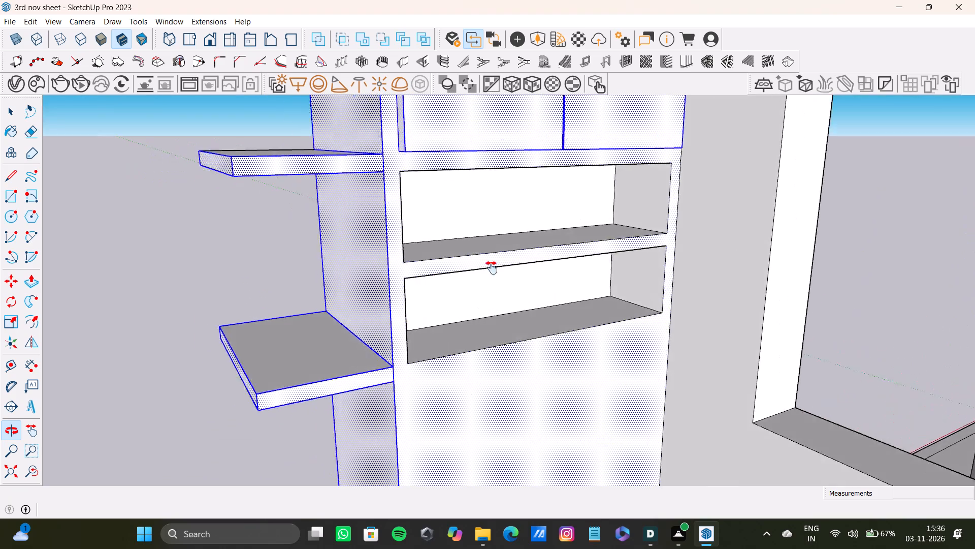
pyautogui.moveTo(492, 268); pyautogui.dragTo(391, 273, button='middle')
pyautogui.keyDown('shift'); pyautogui.scroll(4, 354, 180); pyautogui.keyUp('shift')
pyautogui.keyDown('shift'); pyautogui.moveTo(348, 176); pyautogui.dragTo(332, 264, button='middle'); pyautogui.keyUp('shift')
pyautogui.keyDown('shift'); pyautogui.doubleClick(283, 162); pyautogui.keyUp('shift')
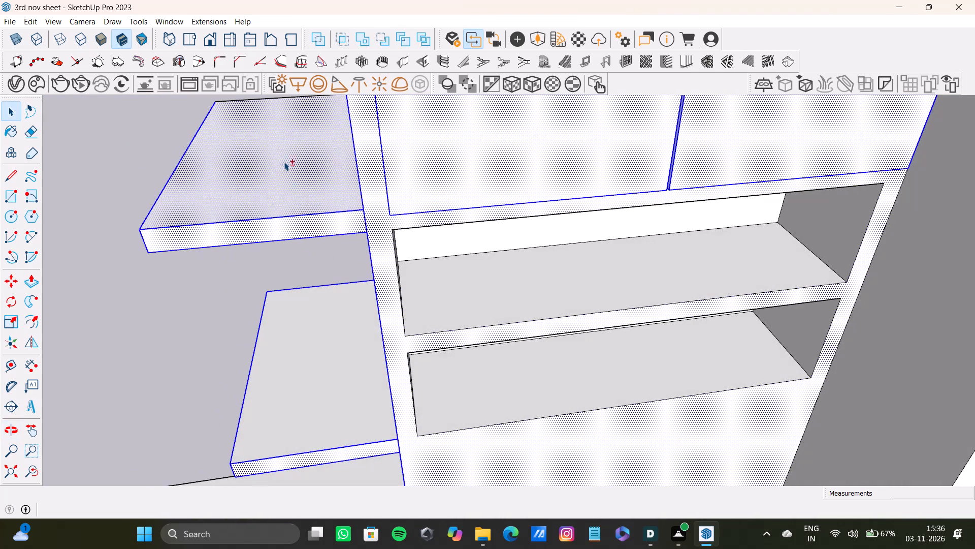
pyautogui.keyDown('shift'); pyautogui.doubleClick(304, 338); pyautogui.keyUp('shift')
# Add the upper open niche's floor, near side, back and ceiling, plus the undersides of both doors, to the selection.
pyautogui.keyDown('shift'); pyautogui.doubleClick(507, 296); pyautogui.keyUp('shift')
pyautogui.moveTo(559, 298); pyautogui.dragTo(399, 188, button='middle')
pyautogui.keyDown('shift'); pyautogui.scroll(3, 300, 152); pyautogui.keyUp('shift')
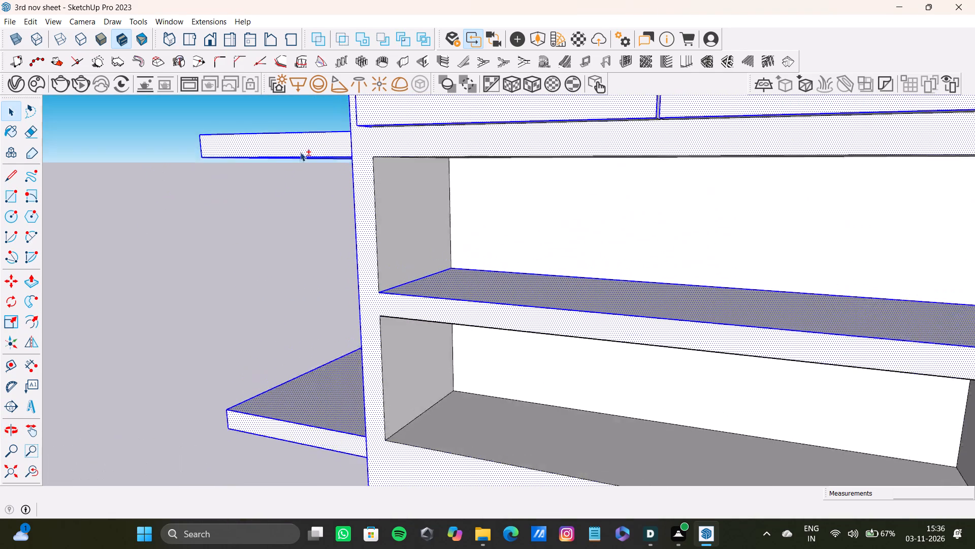
pyautogui.keyDown('shift'); pyautogui.scroll(1, 300, 152); pyautogui.keyUp('shift')
pyautogui.keyDown('shift'); pyautogui.doubleClick(447, 230); pyautogui.keyUp('shift')
pyautogui.keyDown('shift'); pyautogui.doubleClick(588, 262); pyautogui.keyUp('shift')
pyautogui.keyDown('shift'); pyautogui.scroll(-3, 588, 261); pyautogui.keyUp('shift')
pyautogui.keyDown('shift'); pyautogui.moveTo(560, 288); pyautogui.dragTo(552, 284, button='middle'); pyautogui.keyUp('shift')
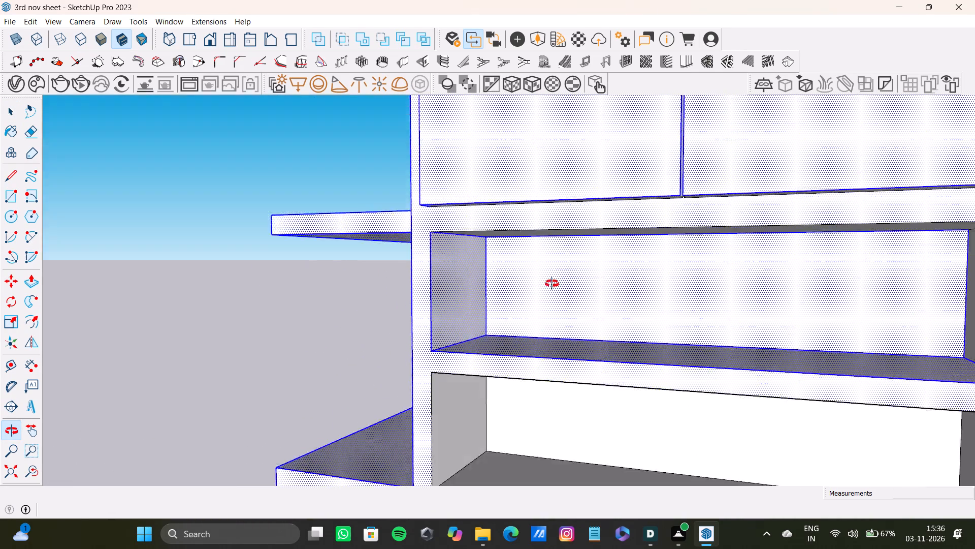
pyautogui.keyDown('shift'); pyautogui.moveTo(552, 284); pyautogui.dragTo(559, 197, button='middle'); pyautogui.keyUp('shift')
pyautogui.keyDown('shift'); pyautogui.doubleClick(554, 190); pyautogui.keyUp('shift')
pyautogui.keyDown('shift'); pyautogui.doubleClick(552, 137); pyautogui.keyUp('shift')
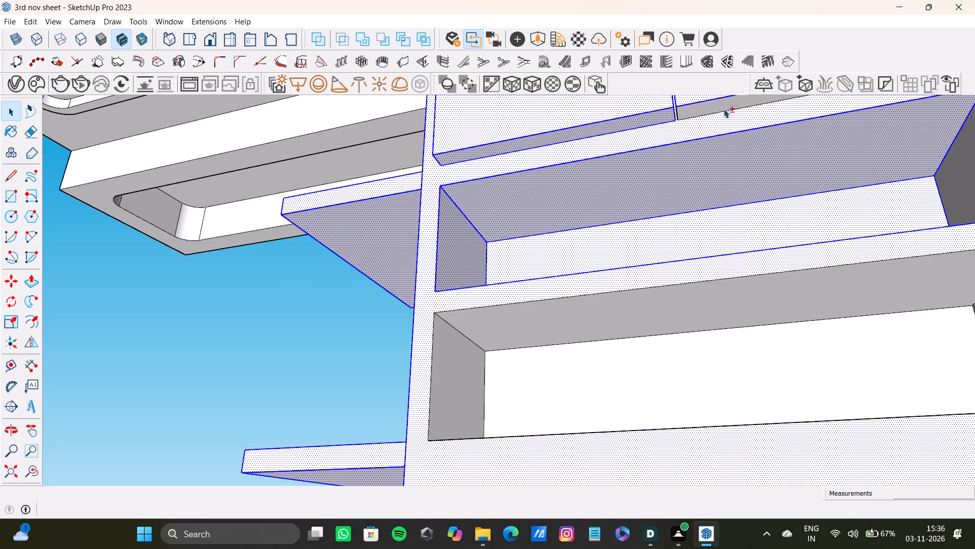
pyautogui.keyDown('shift'); pyautogui.doubleClick(717, 104); pyautogui.keyUp('shift')
# Add the upper niche's remaining side and the lower niche's floor, back and both sides to the selection.
pyautogui.keyDown('shift'); pyautogui.scroll(-4, 707, 245); pyautogui.keyUp('shift')
pyautogui.keyDown('shift'); pyautogui.moveTo(610, 190); pyautogui.dragTo(773, 293, button='middle'); pyautogui.keyUp('shift')
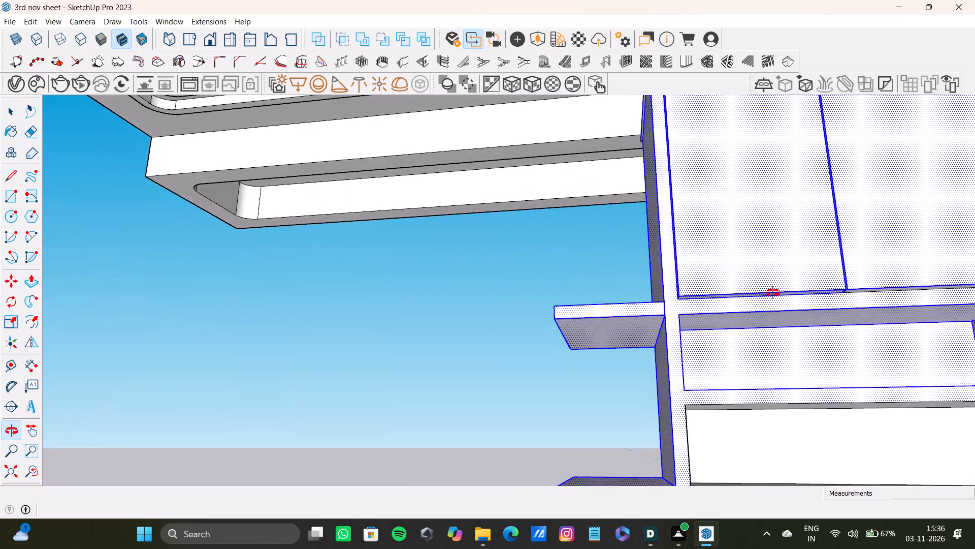
pyautogui.keyDown('shift'); pyautogui.moveTo(773, 293); pyautogui.dragTo(710, 325, button='middle'); pyautogui.keyUp('shift')
pyautogui.keyDown('shift'); pyautogui.moveTo(704, 317); pyautogui.dragTo(697, 309, button='middle'); pyautogui.keyUp('shift')
pyautogui.keyDown('shift'); pyautogui.scroll(3, 665, 279); pyautogui.keyUp('shift')
pyautogui.keyDown('shift'); pyautogui.doubleClick(676, 257); pyautogui.keyUp('shift')
pyautogui.keyDown('shift'); pyautogui.doubleClick(687, 351); pyautogui.keyUp('shift')
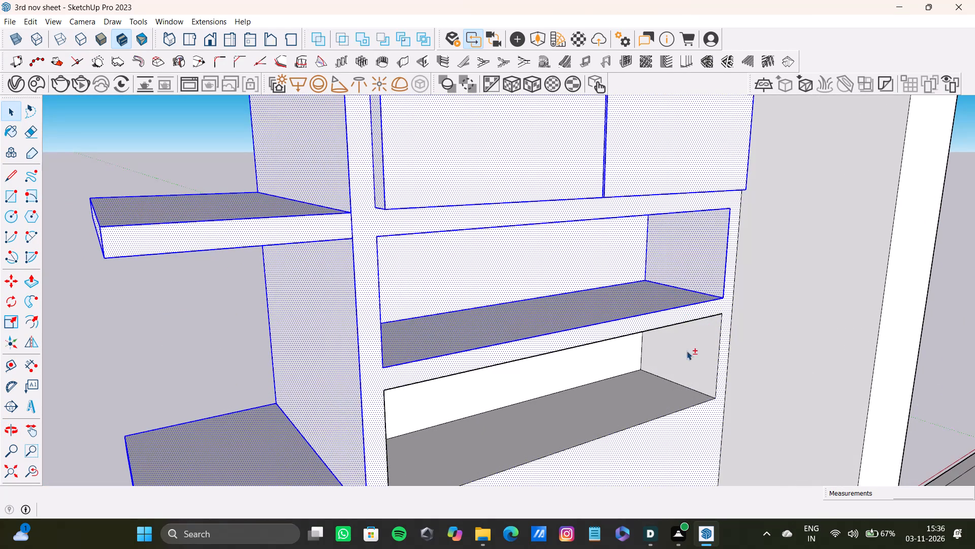
pyautogui.keyDown('shift'); pyautogui.doubleClick(656, 401); pyautogui.keyUp('shift')
pyautogui.keyDown('shift'); pyautogui.doubleClick(607, 350); pyautogui.keyUp('shift')
pyautogui.moveTo(623, 363); pyautogui.dragTo(399, 368, button='middle')
pyautogui.keyDown('shift'); pyautogui.scroll(4, 391, 364); pyautogui.keyUp('shift')
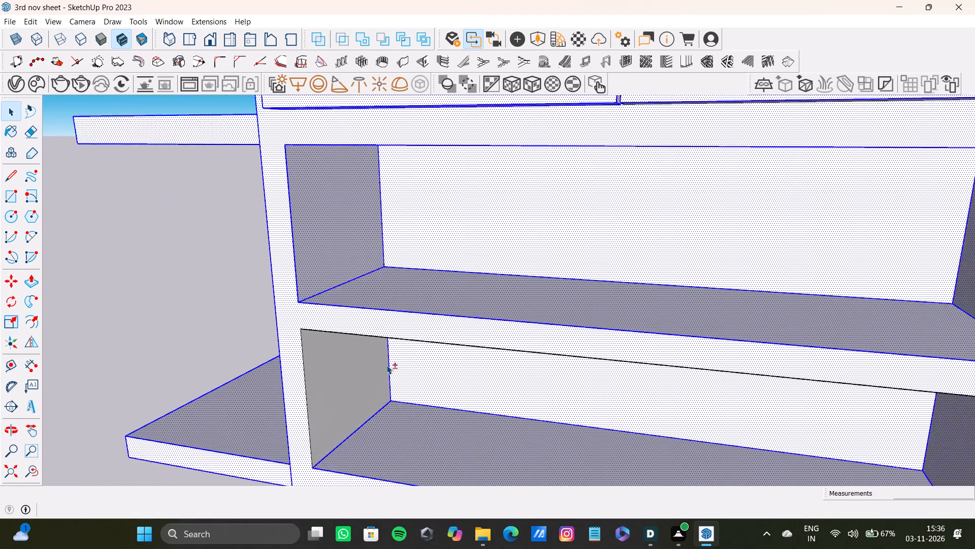
pyautogui.keyDown('shift'); pyautogui.doubleClick(376, 372); pyautogui.keyUp('shift')
# Add the top slab's far side face and the upper face of the thin projecting strip to the selection.
pyautogui.keyDown('shift'); pyautogui.scroll(-13, 365, 369); pyautogui.keyUp('shift')
pyautogui.keyDown('shift'); pyautogui.moveTo(366, 363); pyautogui.dragTo(661, 335, button='middle'); pyautogui.keyUp('shift')
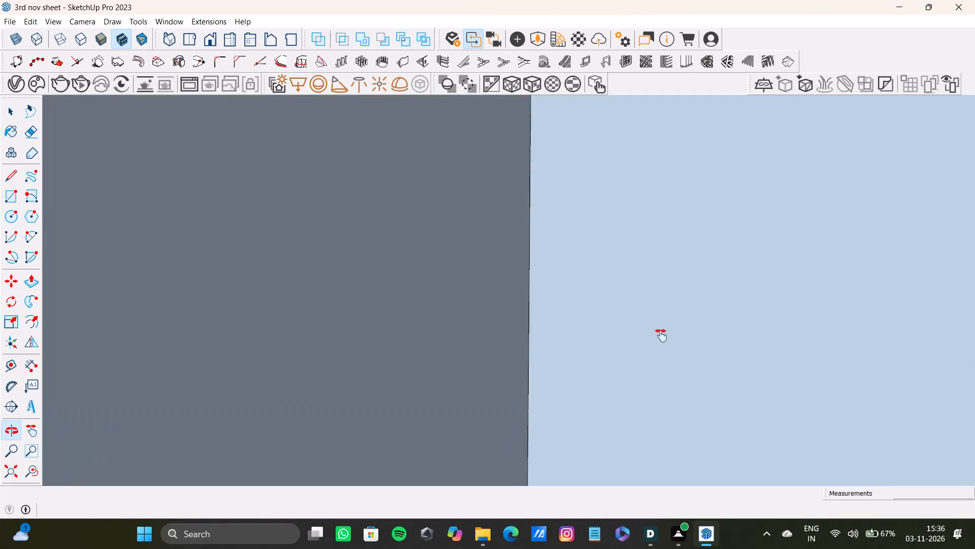
pyautogui.keyDown('shift'); pyautogui.moveTo(661, 335); pyautogui.dragTo(850, 364, button='middle'); pyautogui.keyUp('shift')
pyautogui.click(12, 463)
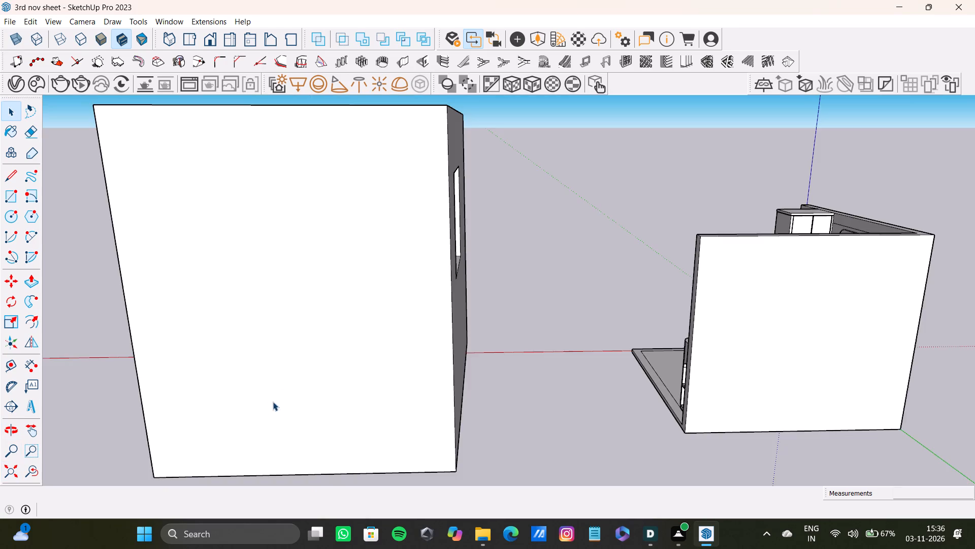
pyautogui.moveTo(273, 402); pyautogui.dragTo(775, 408, button='middle')
pyautogui.scroll(4, 560, 385)
pyautogui.scroll(-6, 403, 276)
pyautogui.keyDown('shift'); pyautogui.moveTo(418, 290); pyautogui.dragTo(439, 228, button='middle'); pyautogui.keyUp('shift')
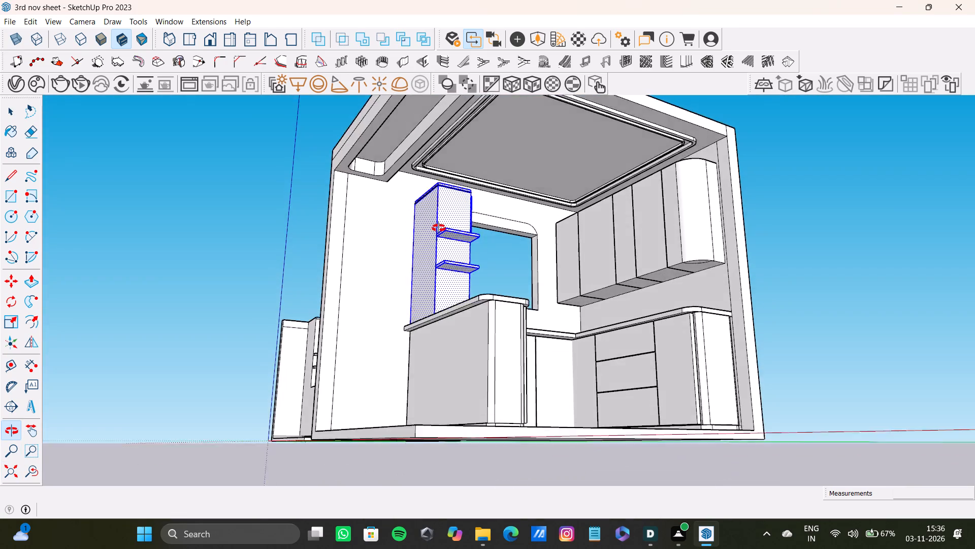
pyautogui.keyDown('shift'); pyautogui.moveTo(439, 228); pyautogui.dragTo(476, 283, button='middle'); pyautogui.keyUp('shift')
pyautogui.scroll(19, 464, 265)
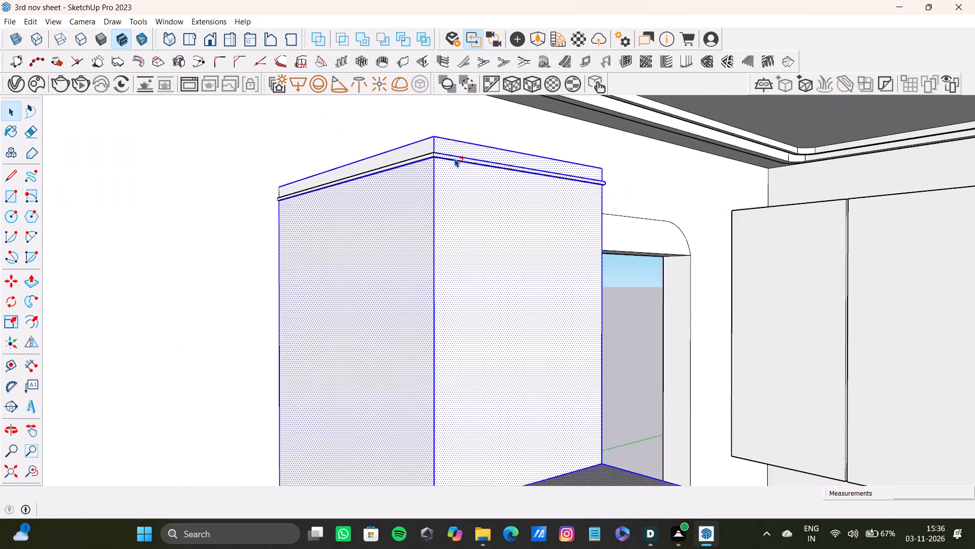
pyautogui.scroll(14, 454, 158)
pyautogui.keyDown('shift'); pyautogui.click(388, 123); pyautogui.keyUp('shift')
pyautogui.keyDown('shift'); pyautogui.click(395, 160); pyautogui.keyUp('shift')
pyautogui.keyDown('shift'); pyautogui.moveTo(418, 150); pyautogui.dragTo(381, 319, button='middle'); pyautogui.keyUp('shift')
pyautogui.keyDown('shift'); pyautogui.scroll(4, 490, 199); pyautogui.keyUp('shift')
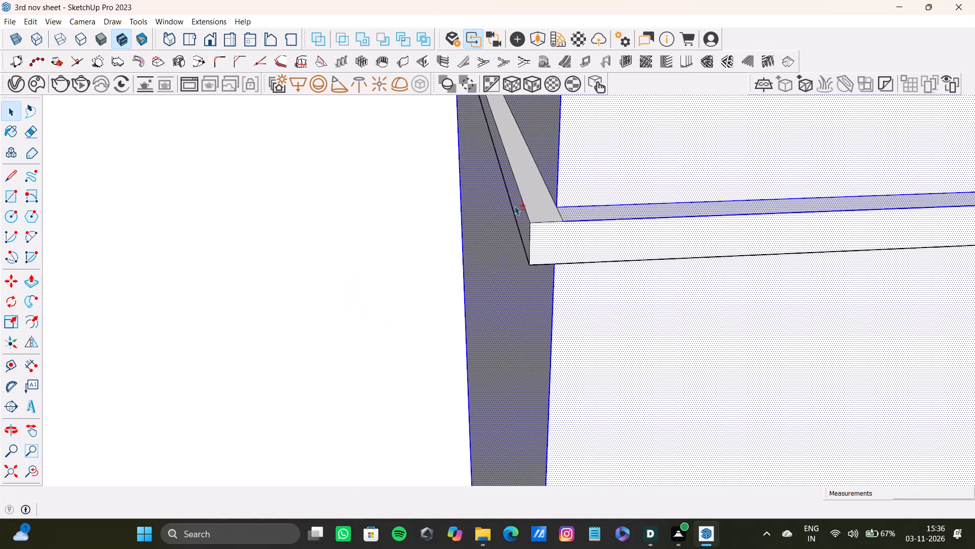
pyautogui.keyDown('shift'); pyautogui.scroll(2, 514, 206); pyautogui.keyUp('shift')
pyautogui.keyDown('shift'); pyautogui.doubleClick(546, 205); pyautogui.keyUp('shift')
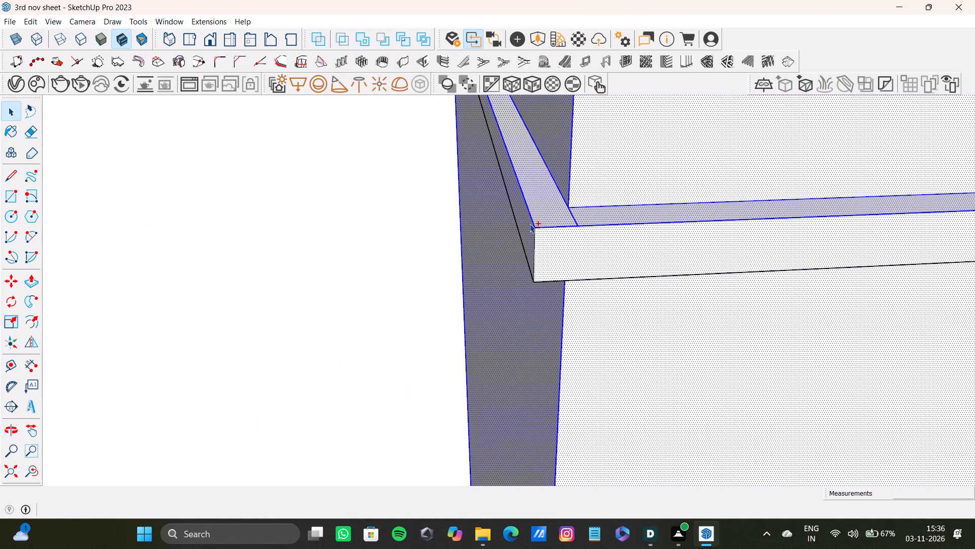
# Add the top face of the second upper cabinet door to the selection.
pyautogui.keyDown('shift'); pyautogui.scroll(-9, 586, 243); pyautogui.keyUp('shift')
pyautogui.keyDown('shift'); pyautogui.moveTo(616, 246); pyautogui.dragTo(249, 254, button='middle'); pyautogui.keyUp('shift')
pyautogui.scroll(-2, 471, 242)
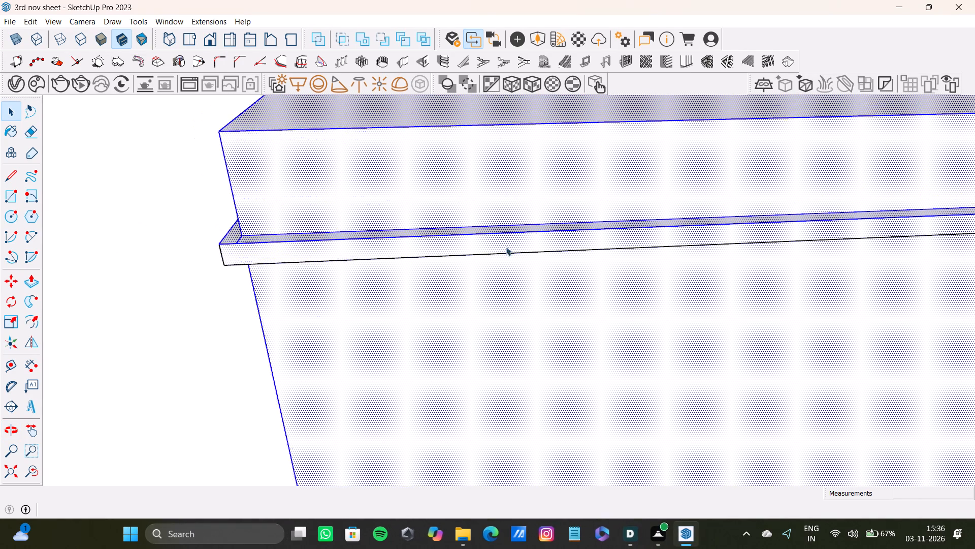
pyautogui.scroll(-15, 506, 247)
pyautogui.moveTo(767, 261); pyautogui.dragTo(419, 273, button='middle')
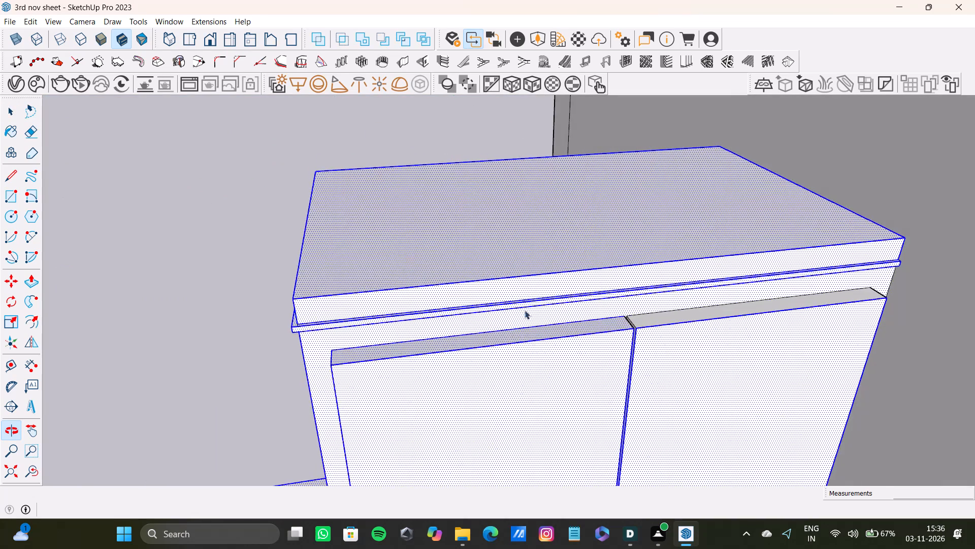
pyautogui.keyDown('shift'); pyautogui.scroll(6, 602, 324); pyautogui.keyUp('shift')
pyautogui.keyDown('shift'); pyautogui.doubleClick(716, 329); pyautogui.keyUp('shift')
pyautogui.keyDown('shift'); pyautogui.scroll(4, 635, 335); pyautogui.keyUp('shift')
# Check the selection across the whole tall unit from inside the kitchen.
pyautogui.keyDown('shift'); pyautogui.scroll(-11, 634, 336); pyautogui.keyUp('shift')
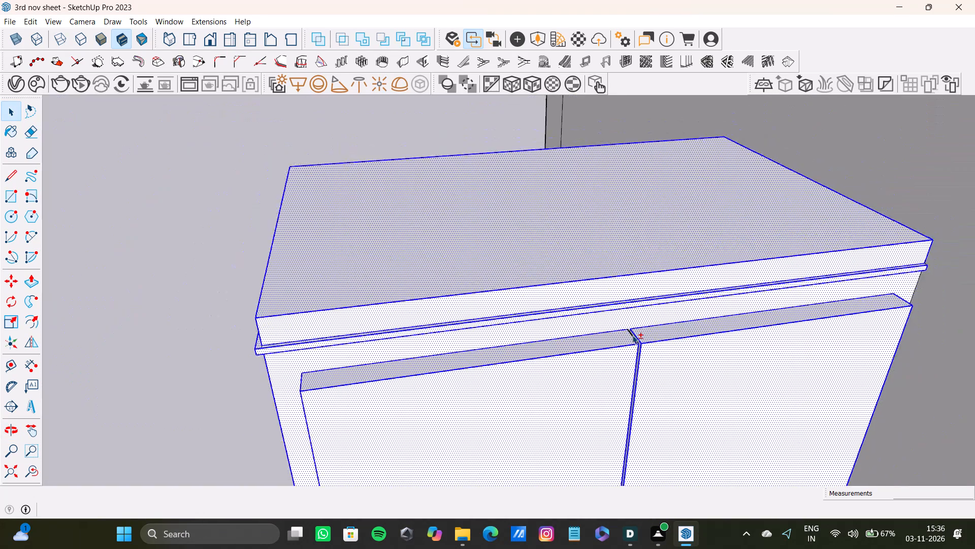
pyautogui.keyDown('shift'); pyautogui.scroll(-11, 632, 335); pyautogui.keyUp('shift')
pyautogui.click(4, 470)
pyautogui.moveTo(283, 385); pyautogui.dragTo(478, 364, button='middle')
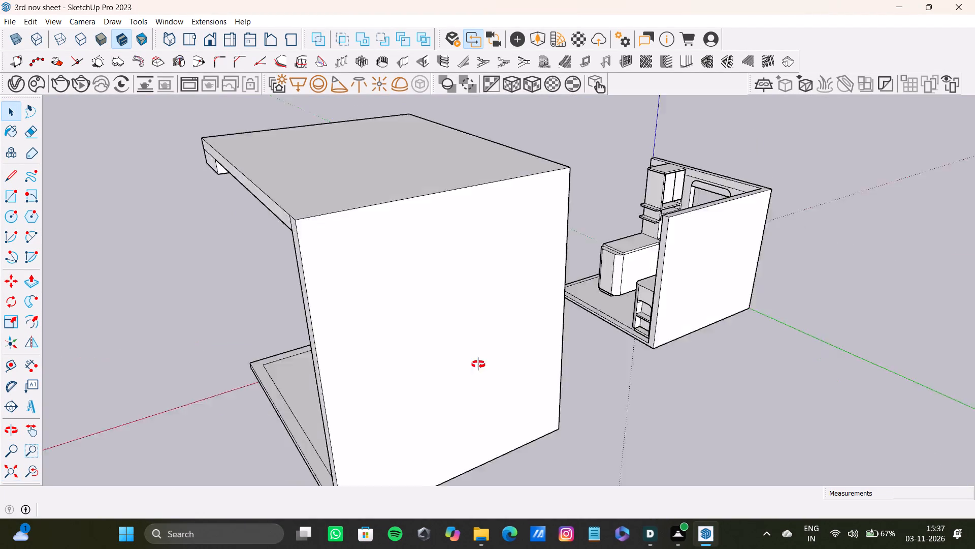
pyautogui.moveTo(478, 364); pyautogui.dragTo(880, 343, button='middle')
pyautogui.scroll(13, 648, 330)
pyautogui.moveTo(470, 249); pyautogui.dragTo(350, 142, button='middle')
pyautogui.scroll(-8, 332, 137)
pyautogui.moveTo(457, 222); pyautogui.dragTo(476, 390, button='middle')
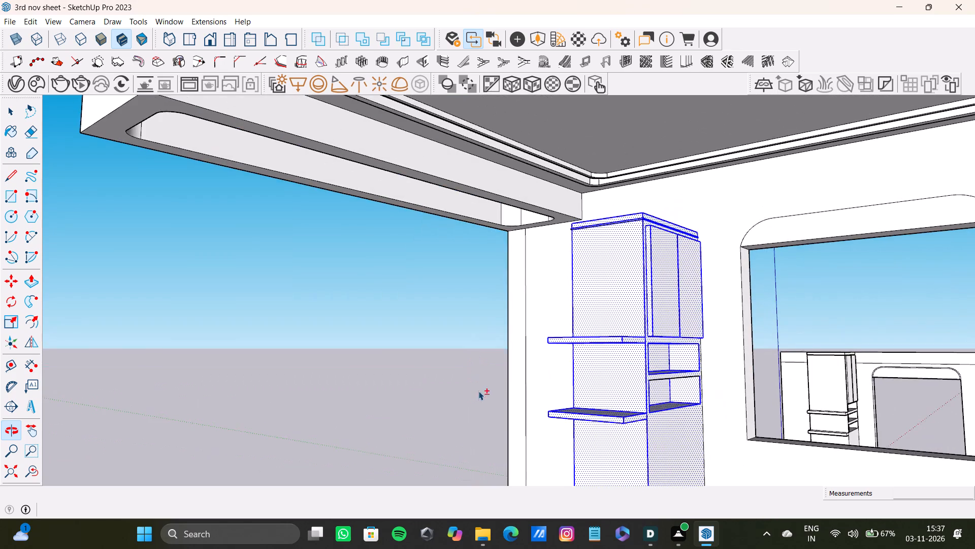
pyautogui.scroll(-4, 487, 382)
pyautogui.moveTo(497, 376); pyautogui.dragTo(517, 270, button='middle')
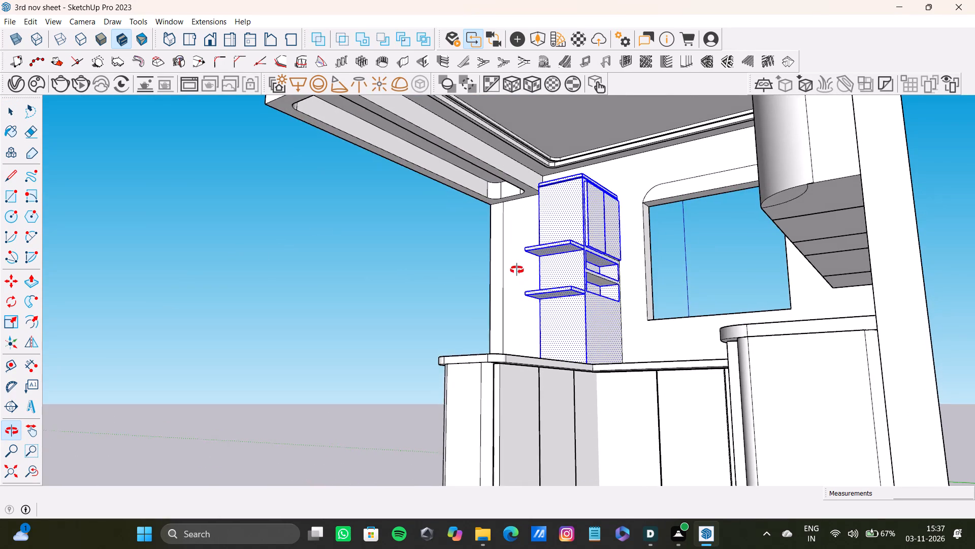
pyautogui.moveTo(517, 270); pyautogui.dragTo(559, 275, button='middle')
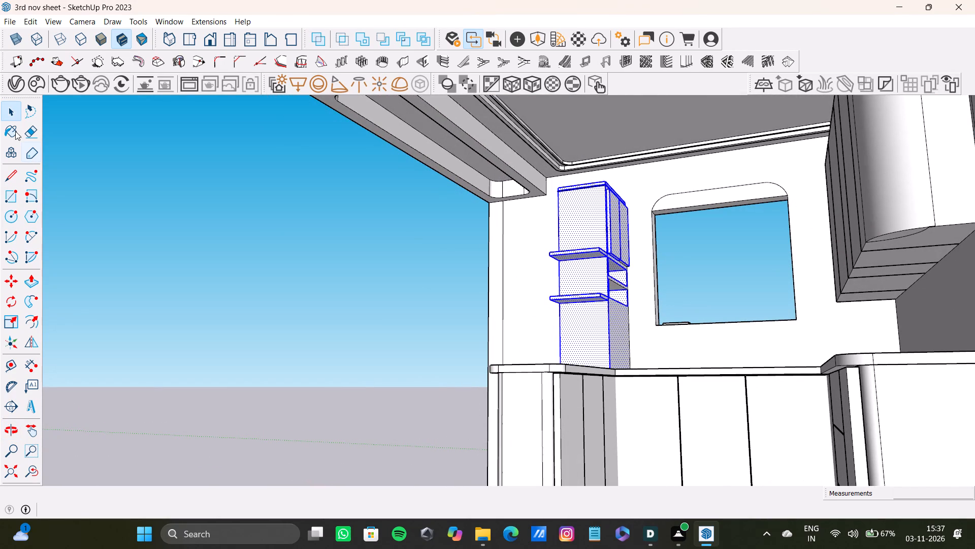
# Open the Wood collection in the materials library, keeping the tall shelf unit selected.
pyautogui.click(15, 130)
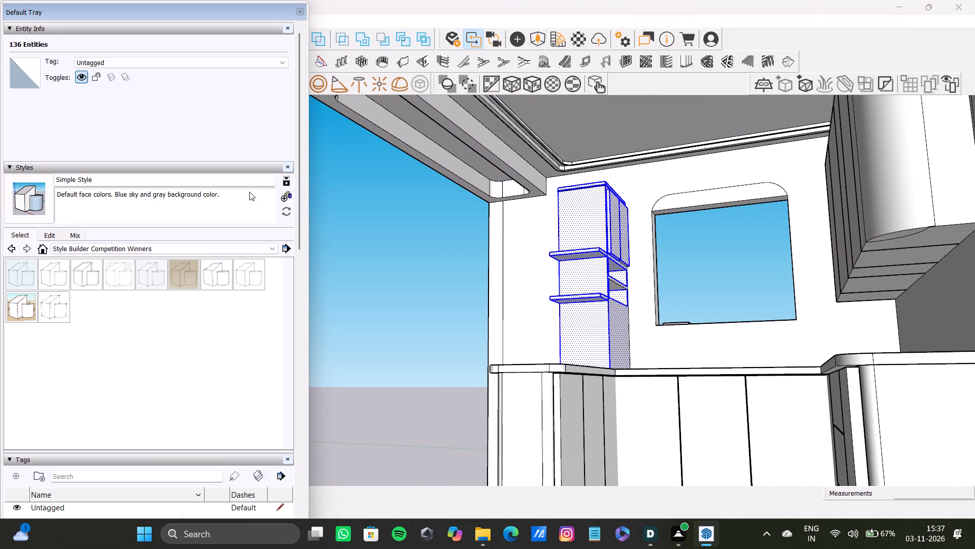
pyautogui.scroll(-5, 154, 217)
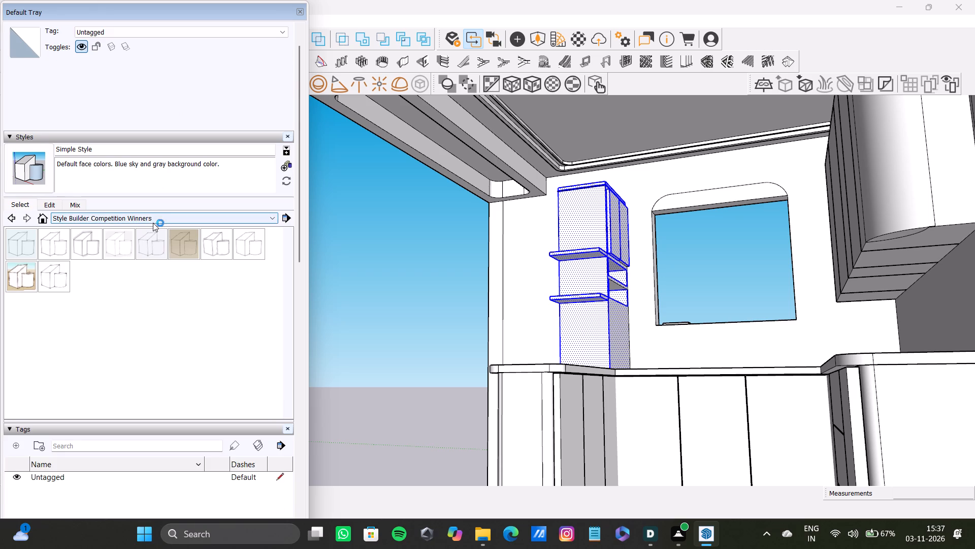
pyautogui.scroll(-20, 153, 223)
pyautogui.scroll(-15, 153, 223)
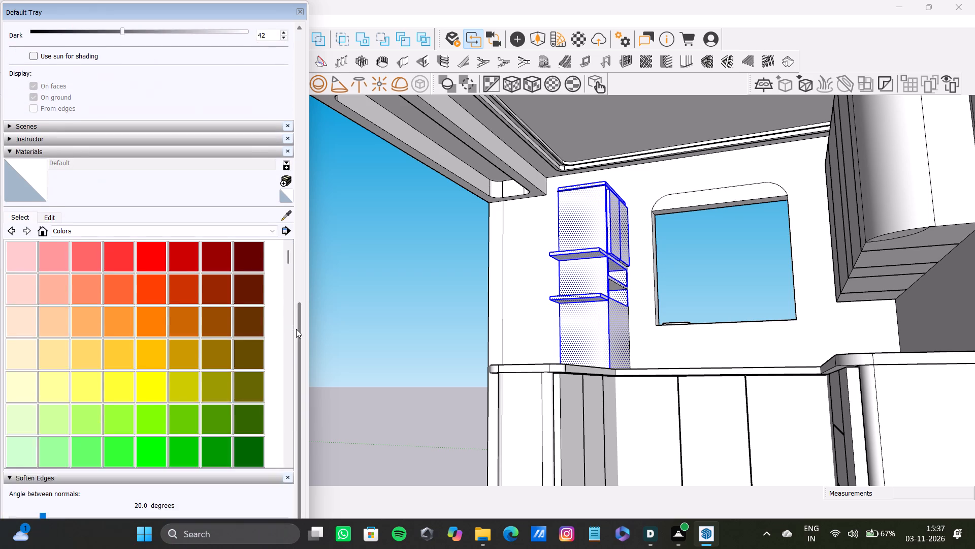
pyautogui.click(131, 211)
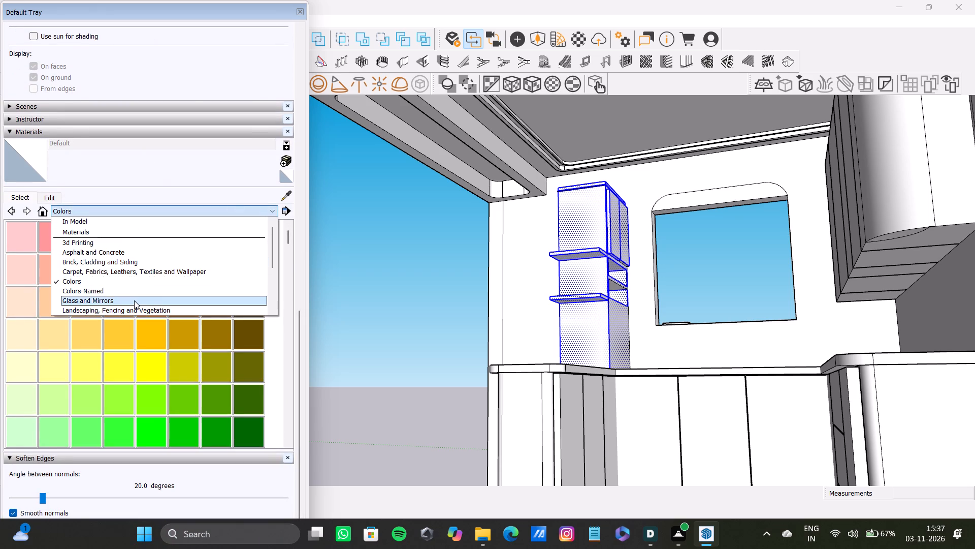
pyautogui.scroll(-4, 135, 295)
pyautogui.click(112, 313)
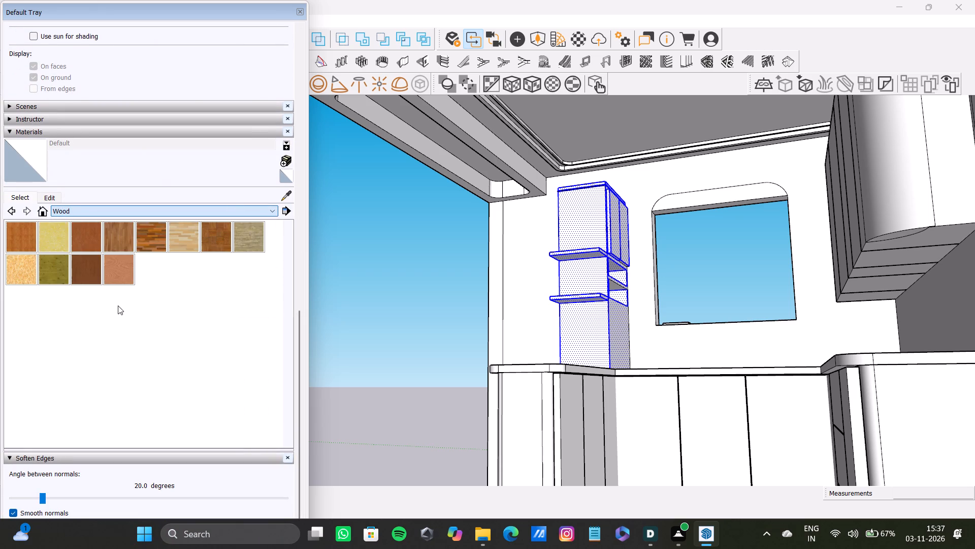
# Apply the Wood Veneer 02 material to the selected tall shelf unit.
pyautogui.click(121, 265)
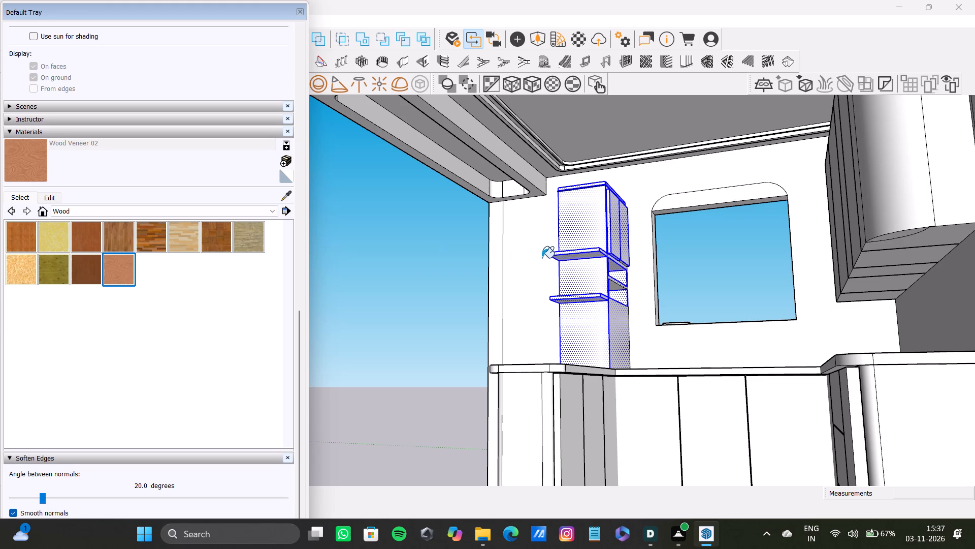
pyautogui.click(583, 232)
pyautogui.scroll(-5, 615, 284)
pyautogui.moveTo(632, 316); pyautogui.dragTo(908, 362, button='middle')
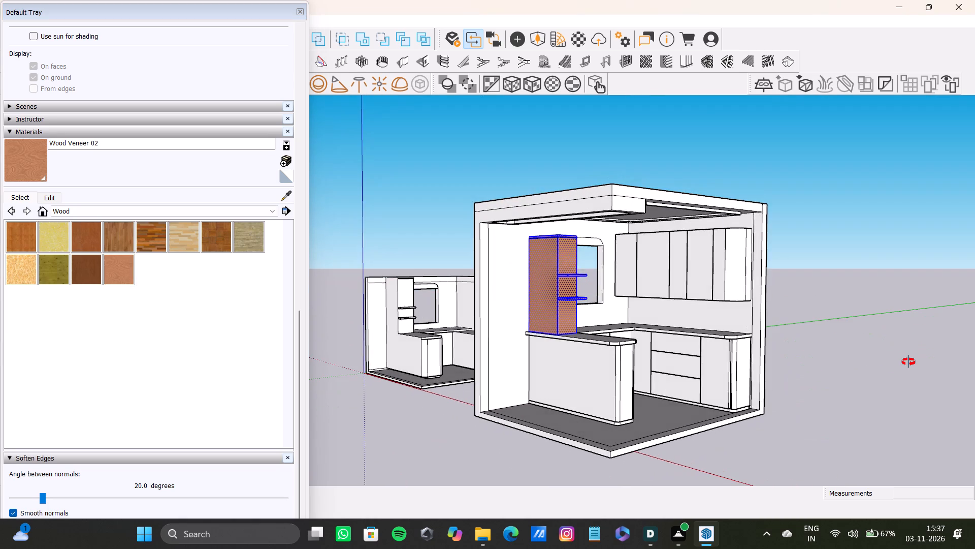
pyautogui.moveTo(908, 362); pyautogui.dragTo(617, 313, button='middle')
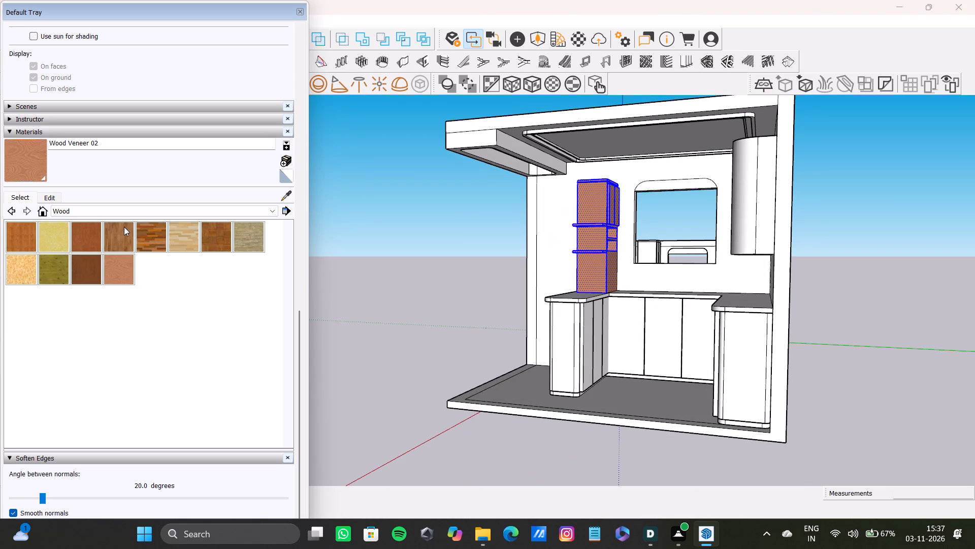
# Apply the Wood Floor material to the whole selected tall shelf unit and inspect it from several sides.
pyautogui.click(200, 236)
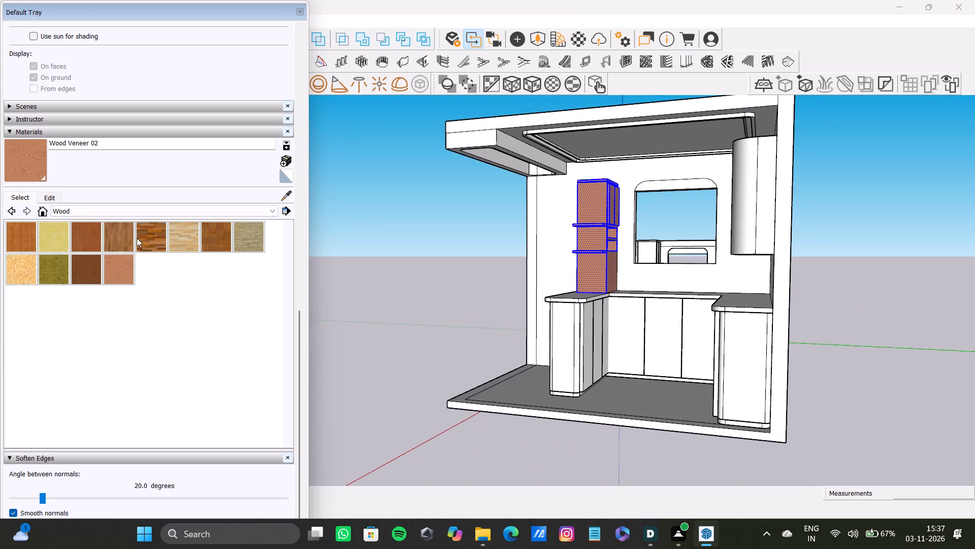
pyautogui.click(125, 238)
pyautogui.click(603, 199)
pyautogui.scroll(5, 603, 222)
pyautogui.moveTo(603, 222); pyautogui.dragTo(542, 333, button='middle')
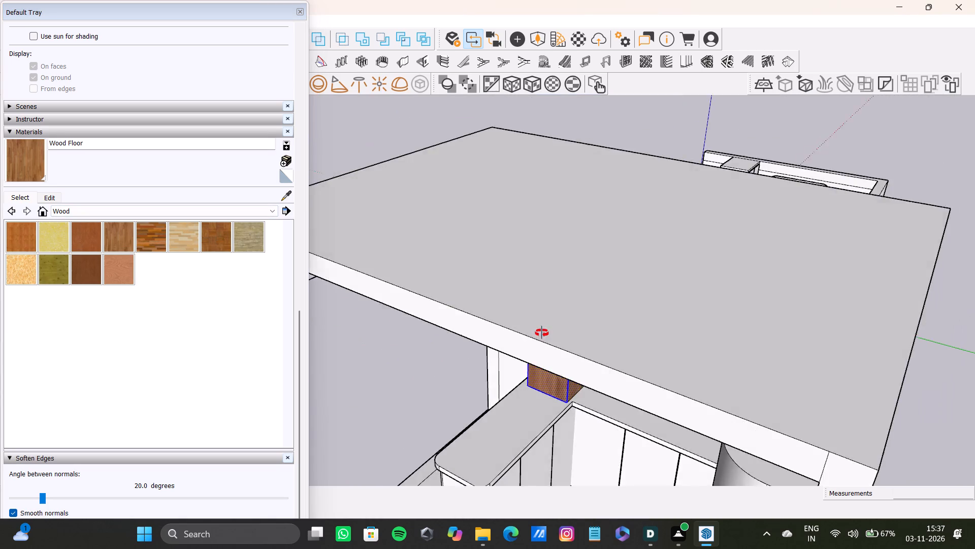
pyautogui.moveTo(542, 333); pyautogui.dragTo(489, 189, button='middle')
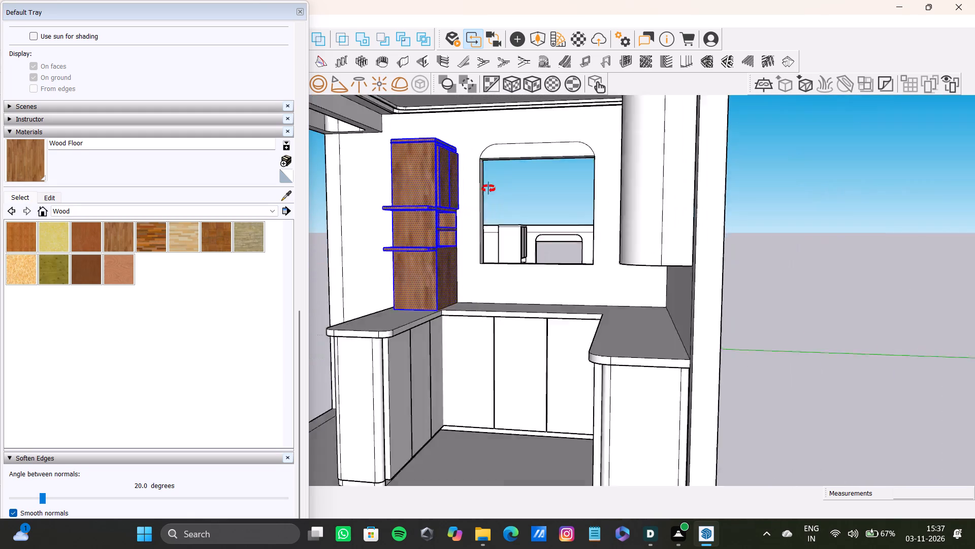
pyautogui.moveTo(489, 189); pyautogui.dragTo(750, 187, button='middle')
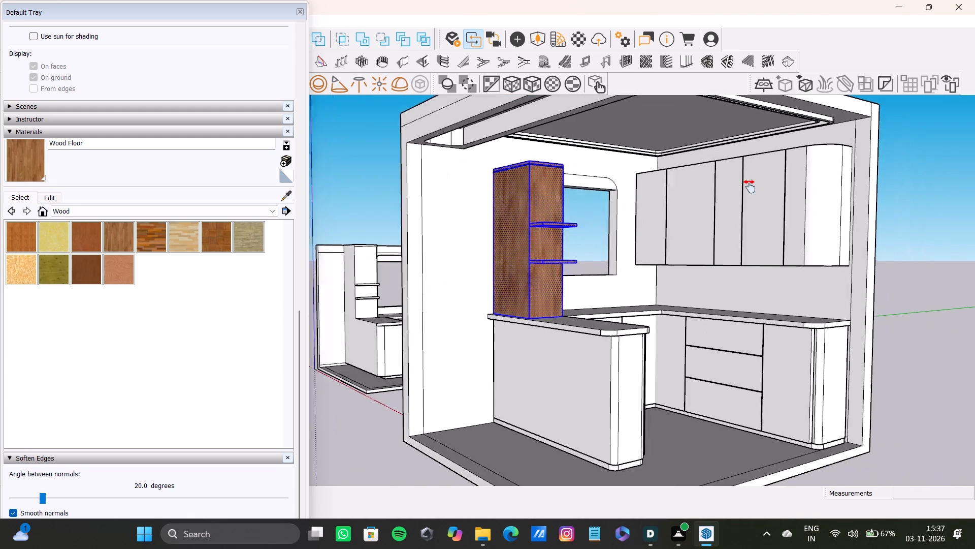
pyautogui.moveTo(750, 187); pyautogui.dragTo(617, 229, button='middle')
pyautogui.scroll(8, 576, 340)
pyautogui.press('space')
# Select the countertop's top face plus the peninsula's end edge and its inner rounded corner.
pyautogui.scroll(-8, 568, 319)
pyautogui.keyDown('shift'); pyautogui.scroll(1, 568, 319); pyautogui.keyUp('shift')
pyautogui.keyDown('shift'); pyautogui.moveTo(568, 319); pyautogui.dragTo(614, 293, button='middle'); pyautogui.keyUp('shift')
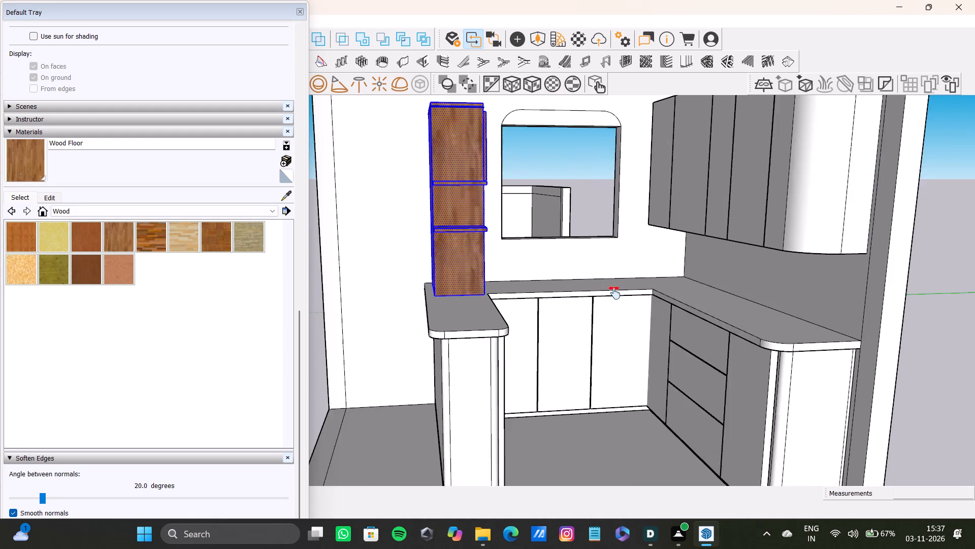
pyautogui.keyDown('shift'); pyautogui.moveTo(614, 293); pyautogui.dragTo(552, 320, button='middle'); pyautogui.keyUp('shift')
pyautogui.press('space')
pyautogui.scroll(4, 533, 313)
pyautogui.doubleClick(533, 307)
pyautogui.scroll(-4, 508, 315)
pyautogui.moveTo(508, 315); pyautogui.dragTo(528, 269, button='middle')
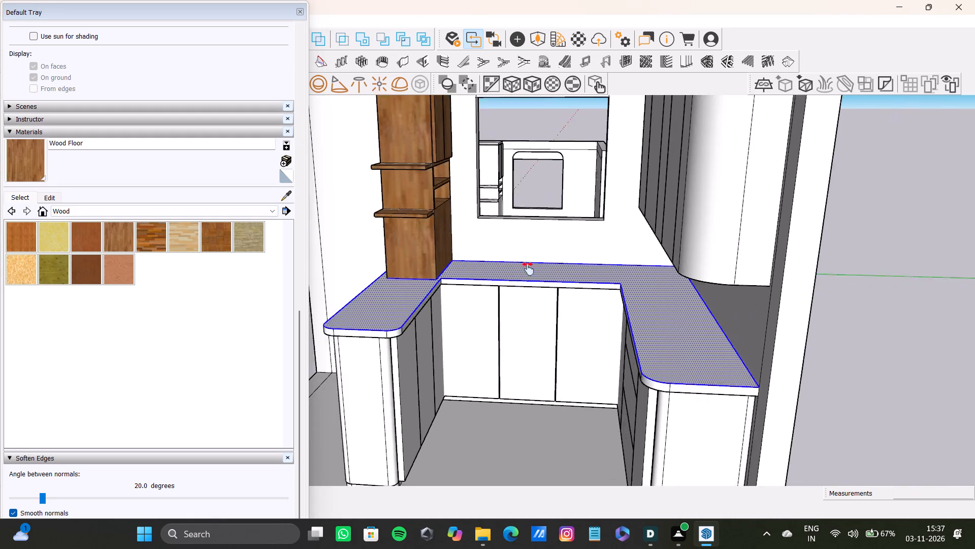
pyautogui.moveTo(528, 269); pyautogui.dragTo(533, 264, button='middle')
pyautogui.keyDown('shift'); pyautogui.scroll(10, 402, 301); pyautogui.keyUp('shift')
pyautogui.keyDown('shift'); pyautogui.doubleClick(422, 321); pyautogui.keyUp('shift')
pyautogui.keyDown('shift'); pyautogui.doubleClick(400, 321); pyautogui.keyUp('shift')
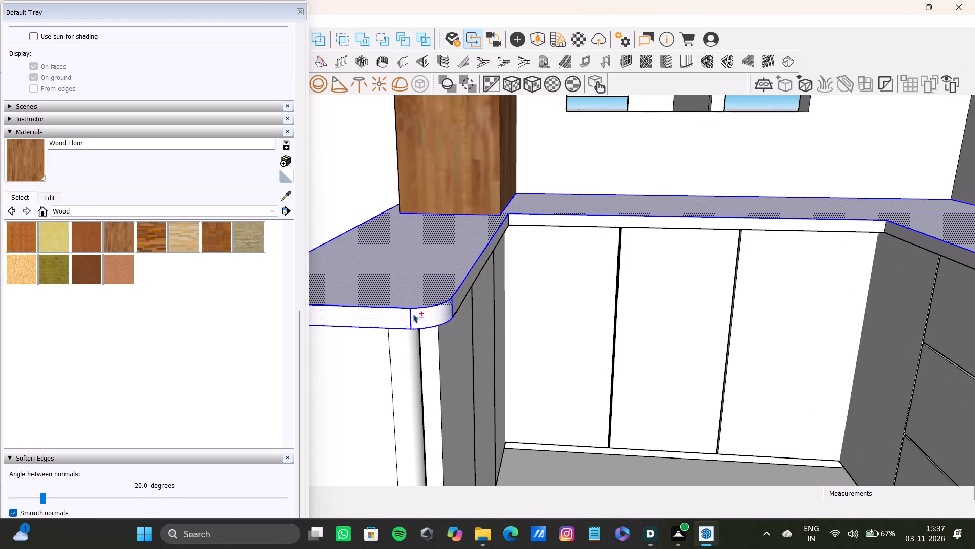
# Add the back run's front edge and the peninsula's inner edge, outer rounded corner and outer side edge to the selection.
pyautogui.keyDown('shift'); pyautogui.doubleClick(558, 223); pyautogui.keyUp('shift')
pyautogui.scroll(5, 483, 286)
pyautogui.moveTo(481, 274); pyautogui.dragTo(434, 269, button='middle')
pyautogui.keyDown('shift'); pyautogui.doubleClick(413, 261); pyautogui.keyUp('shift')
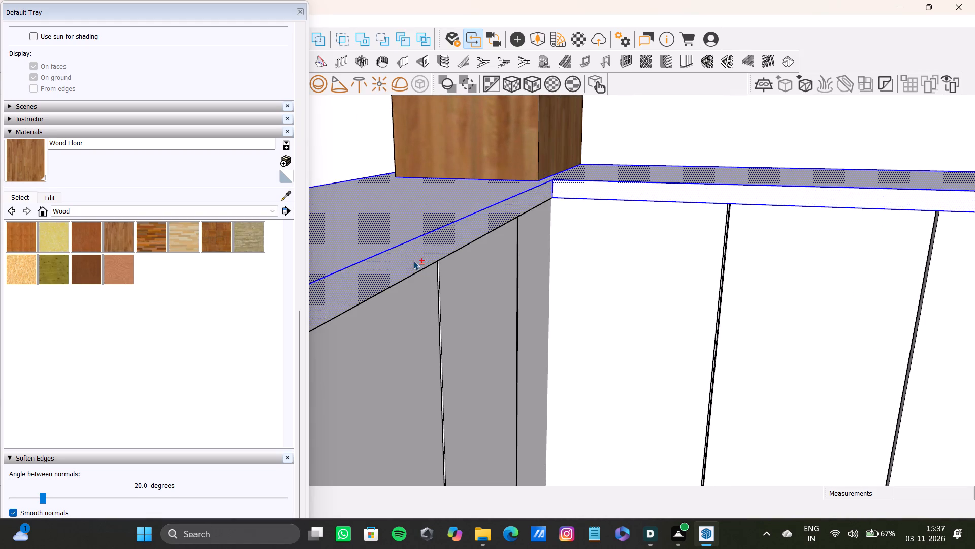
pyautogui.keyDown('shift'); pyautogui.scroll(-15, 413, 261); pyautogui.keyUp('shift')
pyautogui.moveTo(514, 302); pyautogui.dragTo(736, 356, button='middle')
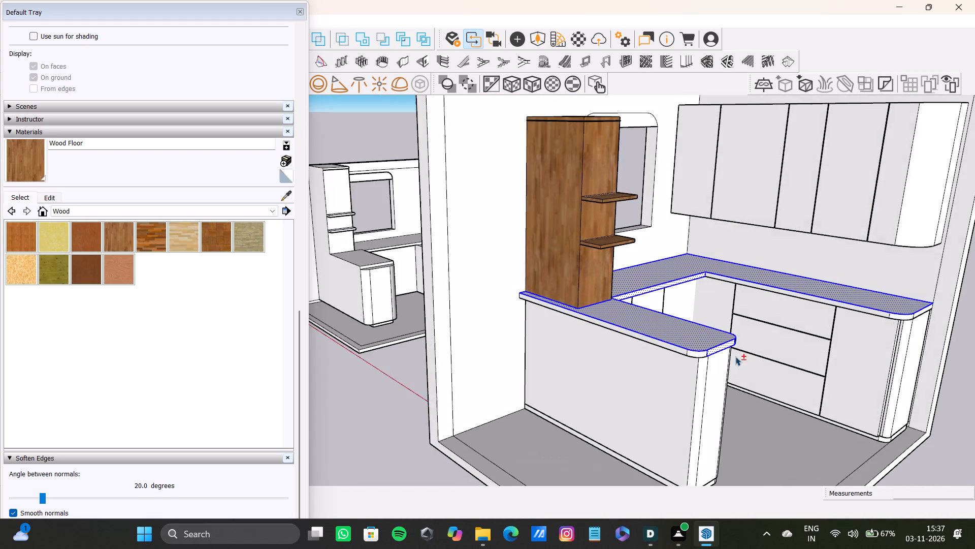
pyautogui.keyDown('shift'); pyautogui.scroll(7, 712, 354); pyautogui.keyUp('shift')
pyautogui.keyDown('shift'); pyautogui.doubleClick(685, 353); pyautogui.keyUp('shift')
pyautogui.keyDown('shift'); pyautogui.doubleClick(660, 346); pyautogui.keyUp('shift')
pyautogui.keyDown('shift'); pyautogui.scroll(-5, 576, 279); pyautogui.keyUp('shift')
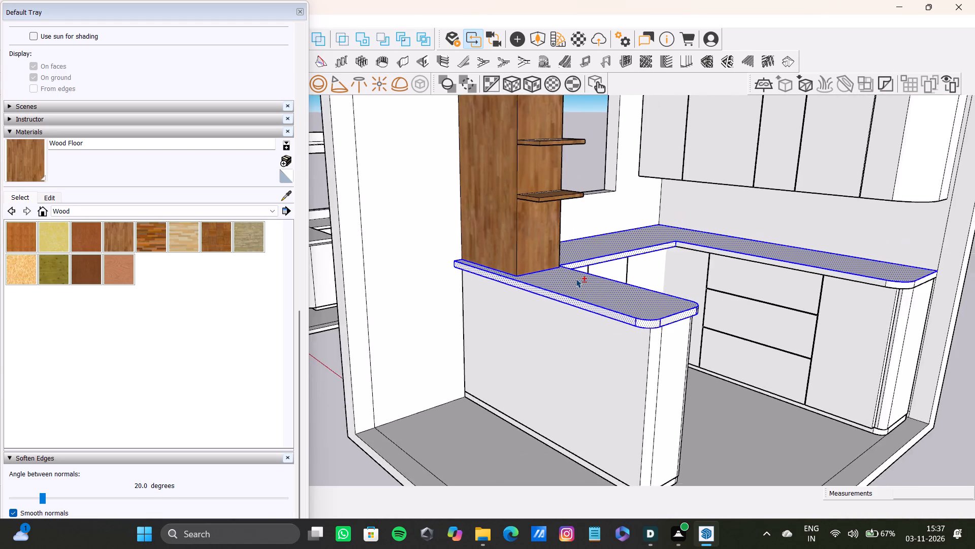
# Add the rounded corner, inner front edge and end edge of the countertop's drawer-side run to the selection.
pyautogui.keyDown('shift'); pyautogui.scroll(1, 576, 279); pyautogui.keyUp('shift')
pyautogui.keyDown('shift'); pyautogui.moveTo(576, 278); pyautogui.dragTo(372, 309, button='middle'); pyautogui.keyUp('shift')
pyautogui.keyDown('shift'); pyautogui.scroll(7, 646, 289); pyautogui.keyUp('shift')
pyautogui.keyDown('shift'); pyautogui.doubleClick(732, 341); pyautogui.keyUp('shift')
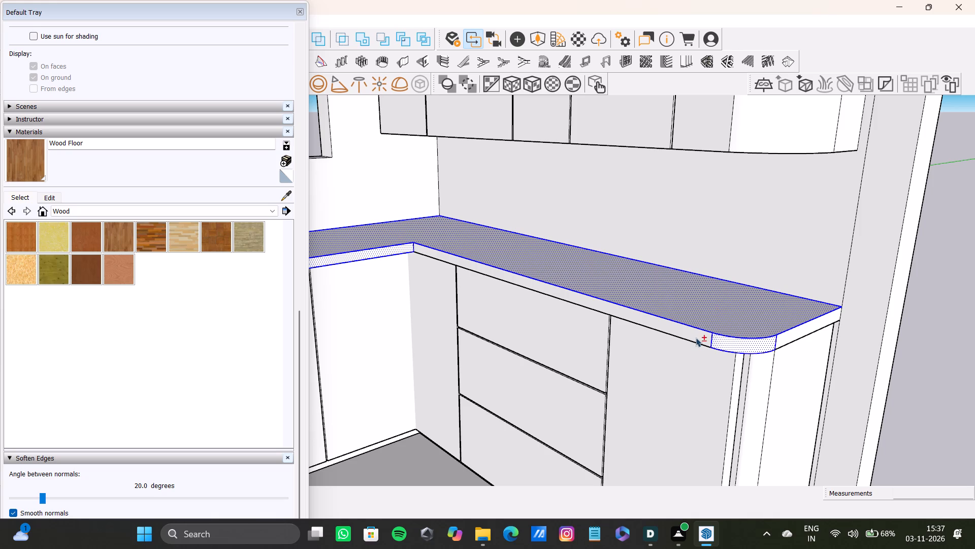
pyautogui.keyDown('shift'); pyautogui.doubleClick(696, 338); pyautogui.keyUp('shift')
pyautogui.keyDown('shift'); pyautogui.doubleClick(812, 328); pyautogui.keyUp('shift')
pyautogui.keyDown('shift'); pyautogui.scroll(-8, 798, 330); pyautogui.keyUp('shift')
pyautogui.moveTo(789, 331); pyautogui.dragTo(653, 335, button='middle')
pyautogui.scroll(-4, 649, 335)
pyautogui.keyDown('shift'); pyautogui.moveTo(649, 335); pyautogui.dragTo(926, 300, button='middle'); pyautogui.keyUp('shift')
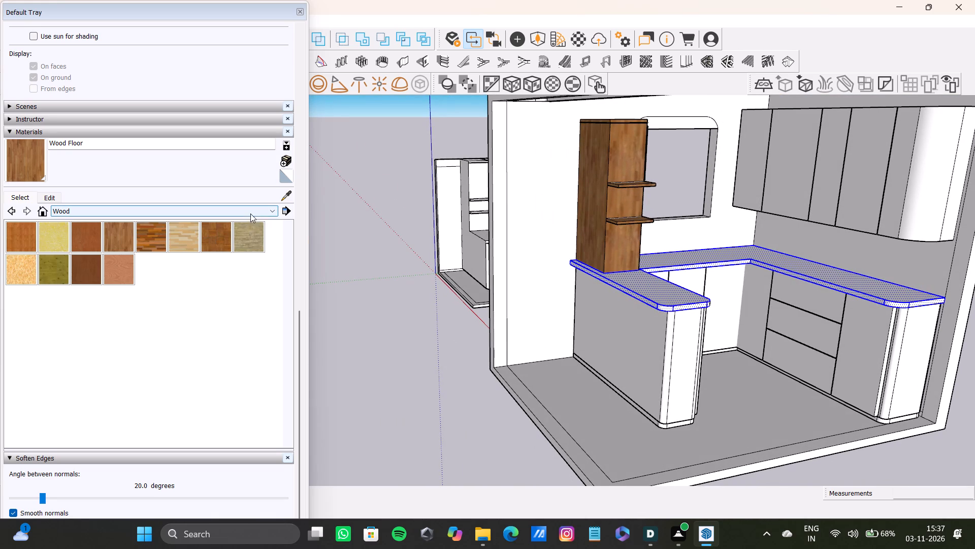
# Apply the Carrera Marble material from the Stone collection to the selected countertop, then clear the selection.
pyautogui.click(250, 213)
pyautogui.scroll(1, 185, 285)
pyautogui.scroll(-1, 113, 295)
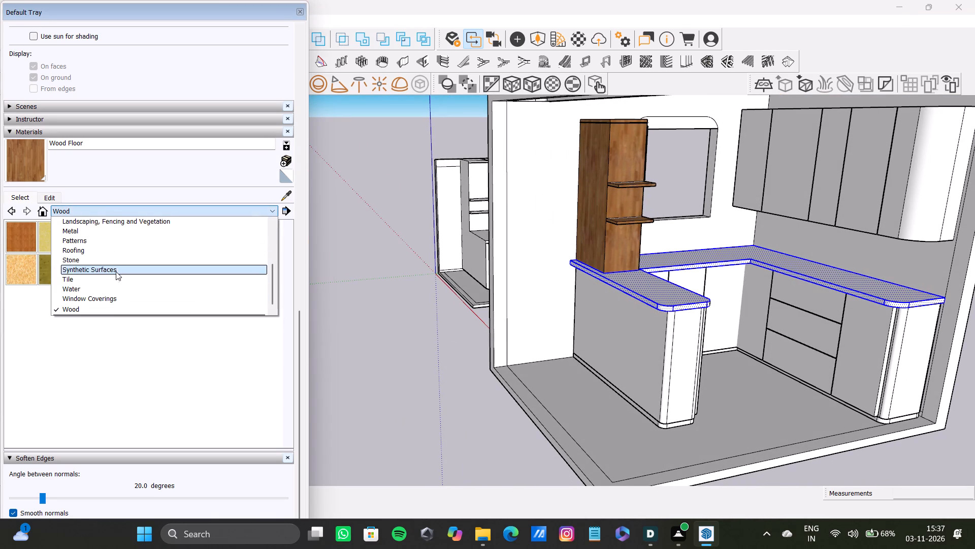
pyautogui.click(109, 259)
pyautogui.click(26, 235)
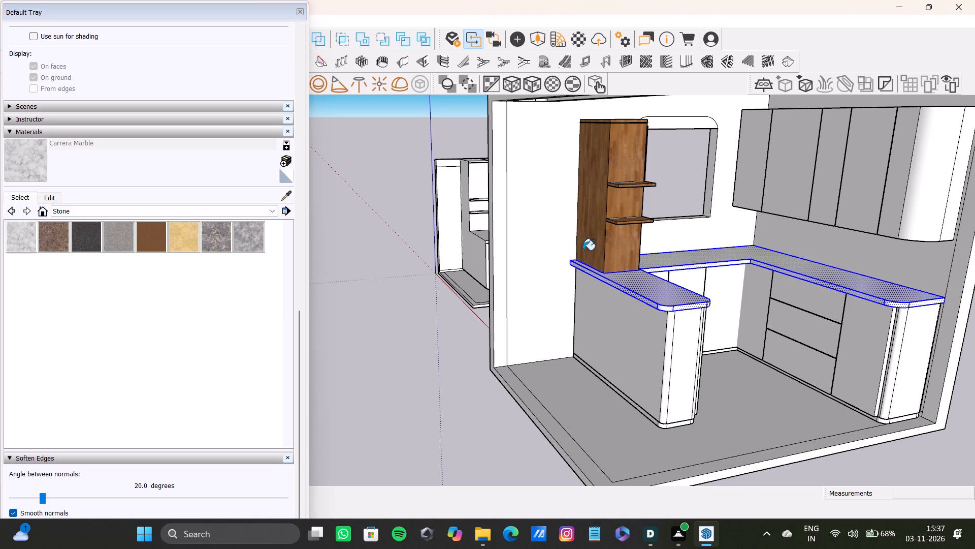
pyautogui.click(649, 284)
pyautogui.scroll(-5, 649, 284)
pyautogui.scroll(2, 659, 286)
pyautogui.moveTo(632, 302); pyautogui.dragTo(645, 349, button='middle')
pyautogui.scroll(-1, 645, 349)
pyautogui.press('space')
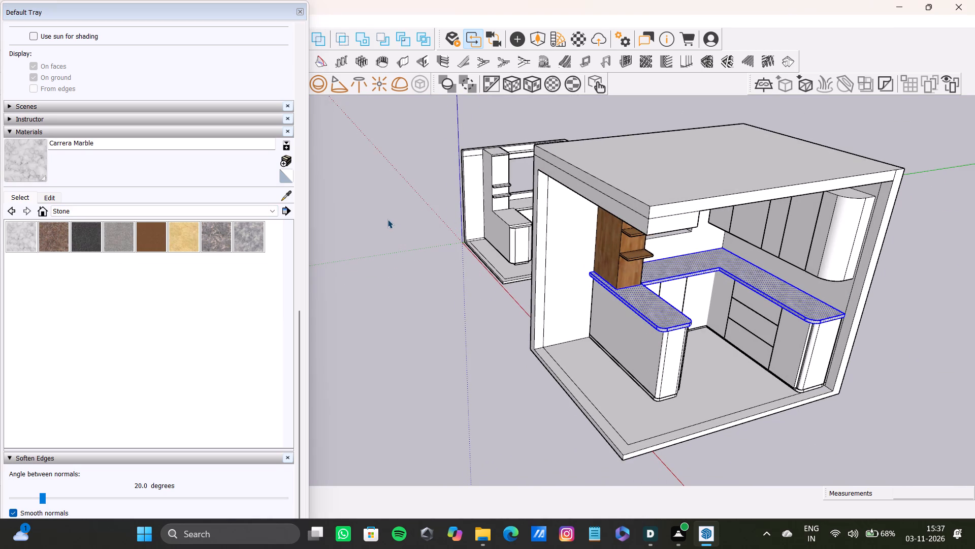
pyautogui.press('space')
pyautogui.click(383, 220)
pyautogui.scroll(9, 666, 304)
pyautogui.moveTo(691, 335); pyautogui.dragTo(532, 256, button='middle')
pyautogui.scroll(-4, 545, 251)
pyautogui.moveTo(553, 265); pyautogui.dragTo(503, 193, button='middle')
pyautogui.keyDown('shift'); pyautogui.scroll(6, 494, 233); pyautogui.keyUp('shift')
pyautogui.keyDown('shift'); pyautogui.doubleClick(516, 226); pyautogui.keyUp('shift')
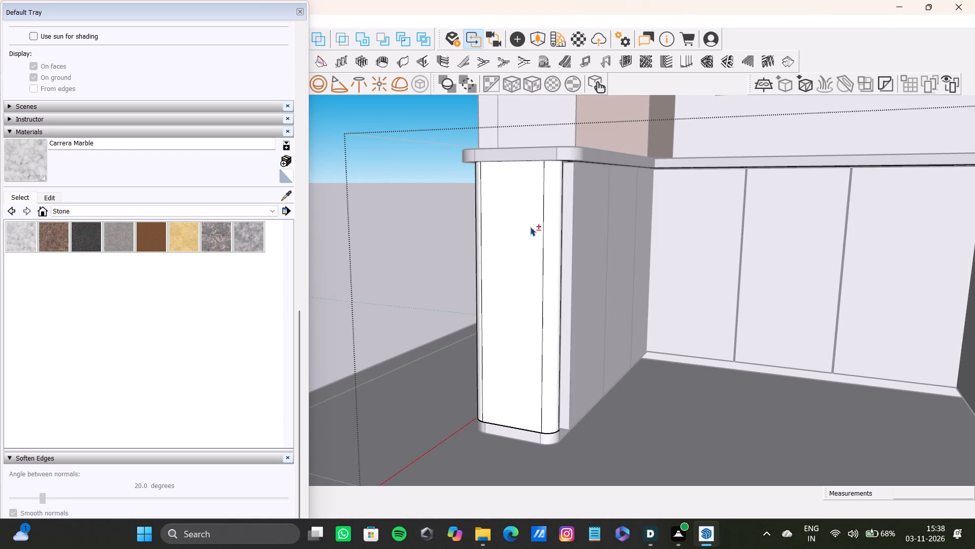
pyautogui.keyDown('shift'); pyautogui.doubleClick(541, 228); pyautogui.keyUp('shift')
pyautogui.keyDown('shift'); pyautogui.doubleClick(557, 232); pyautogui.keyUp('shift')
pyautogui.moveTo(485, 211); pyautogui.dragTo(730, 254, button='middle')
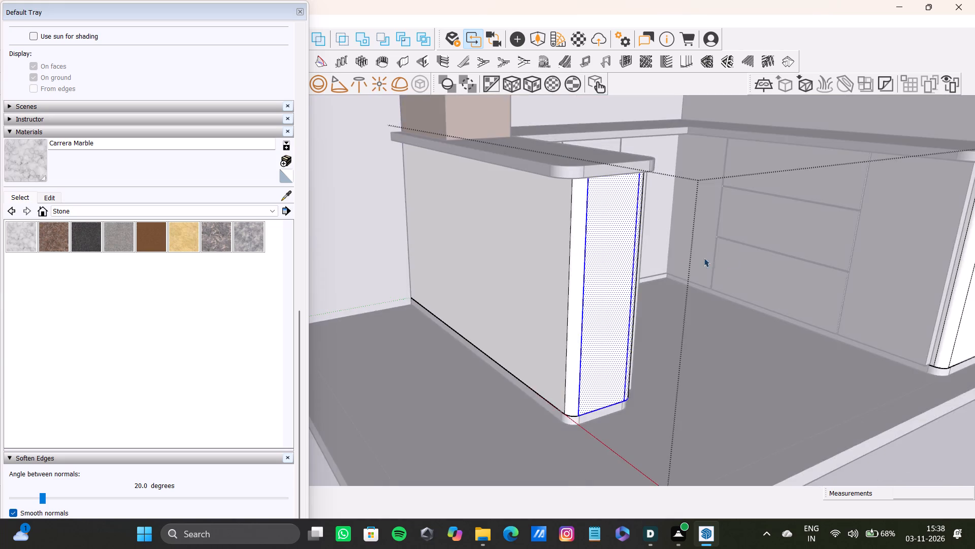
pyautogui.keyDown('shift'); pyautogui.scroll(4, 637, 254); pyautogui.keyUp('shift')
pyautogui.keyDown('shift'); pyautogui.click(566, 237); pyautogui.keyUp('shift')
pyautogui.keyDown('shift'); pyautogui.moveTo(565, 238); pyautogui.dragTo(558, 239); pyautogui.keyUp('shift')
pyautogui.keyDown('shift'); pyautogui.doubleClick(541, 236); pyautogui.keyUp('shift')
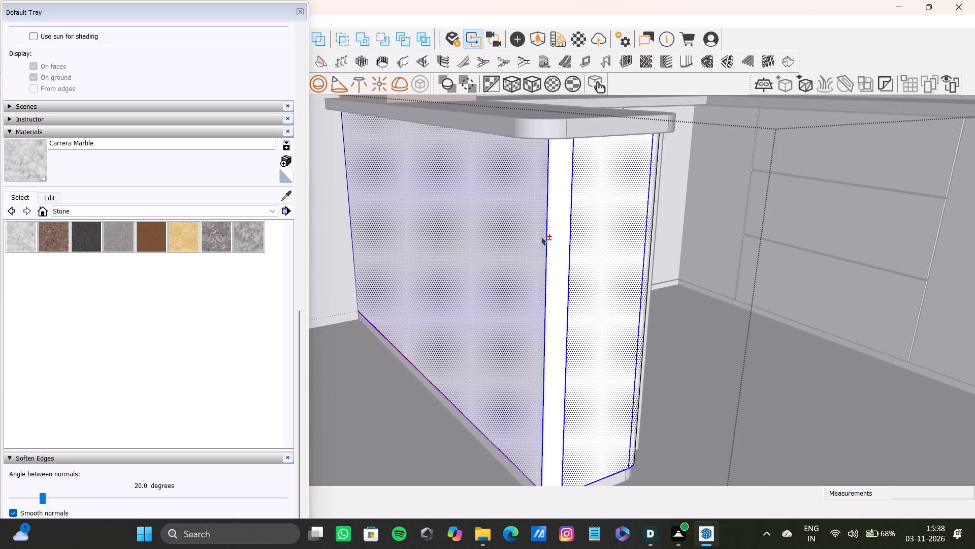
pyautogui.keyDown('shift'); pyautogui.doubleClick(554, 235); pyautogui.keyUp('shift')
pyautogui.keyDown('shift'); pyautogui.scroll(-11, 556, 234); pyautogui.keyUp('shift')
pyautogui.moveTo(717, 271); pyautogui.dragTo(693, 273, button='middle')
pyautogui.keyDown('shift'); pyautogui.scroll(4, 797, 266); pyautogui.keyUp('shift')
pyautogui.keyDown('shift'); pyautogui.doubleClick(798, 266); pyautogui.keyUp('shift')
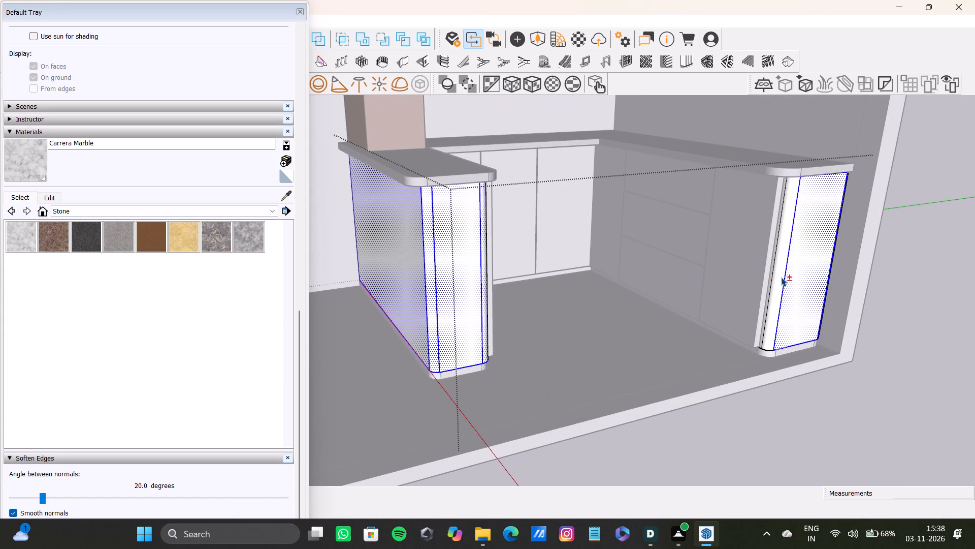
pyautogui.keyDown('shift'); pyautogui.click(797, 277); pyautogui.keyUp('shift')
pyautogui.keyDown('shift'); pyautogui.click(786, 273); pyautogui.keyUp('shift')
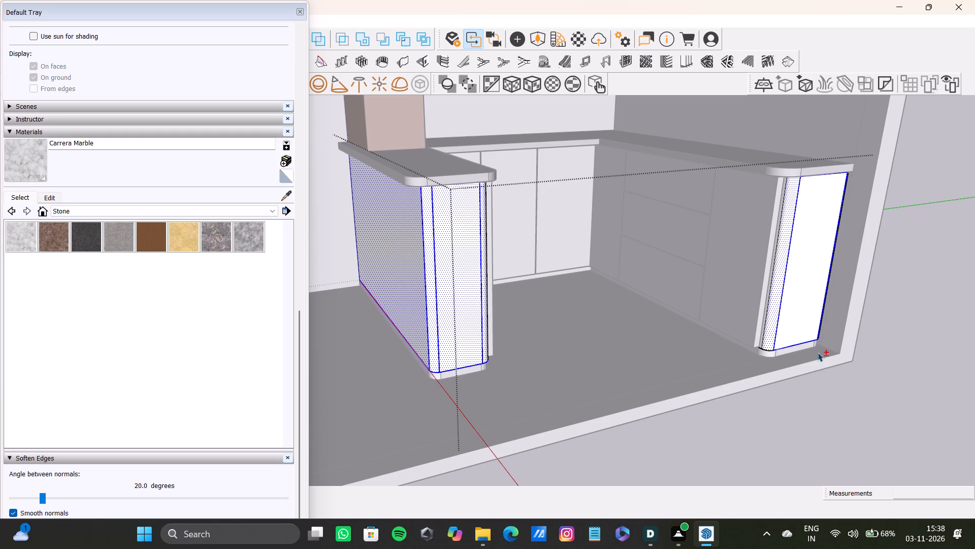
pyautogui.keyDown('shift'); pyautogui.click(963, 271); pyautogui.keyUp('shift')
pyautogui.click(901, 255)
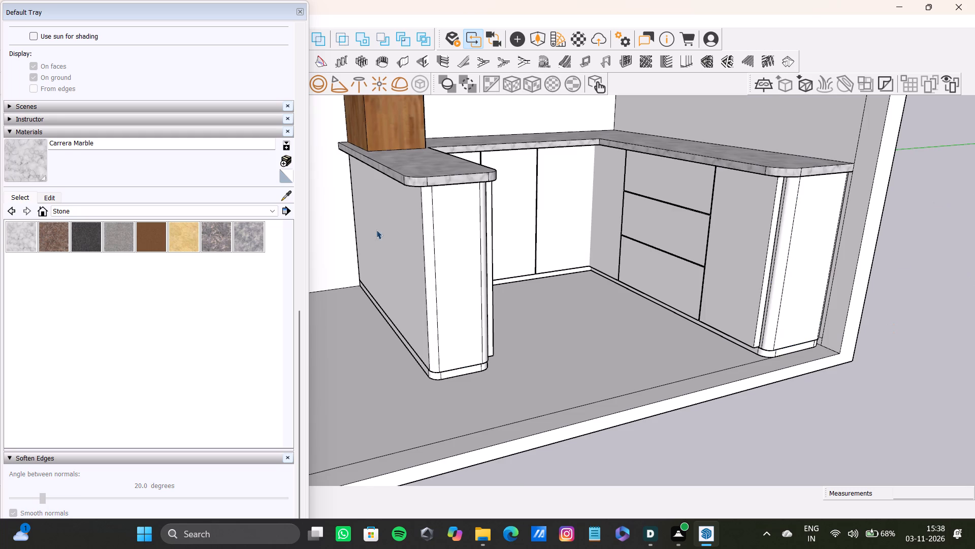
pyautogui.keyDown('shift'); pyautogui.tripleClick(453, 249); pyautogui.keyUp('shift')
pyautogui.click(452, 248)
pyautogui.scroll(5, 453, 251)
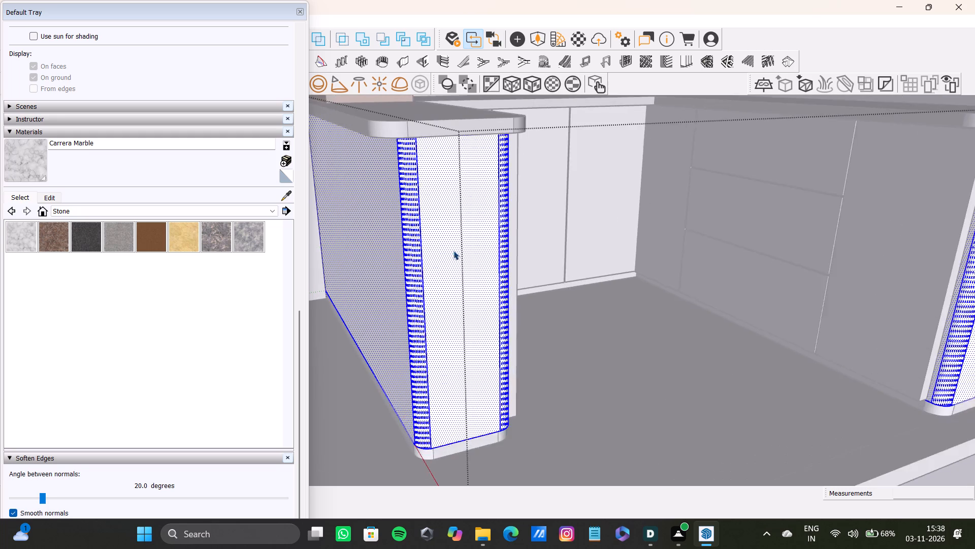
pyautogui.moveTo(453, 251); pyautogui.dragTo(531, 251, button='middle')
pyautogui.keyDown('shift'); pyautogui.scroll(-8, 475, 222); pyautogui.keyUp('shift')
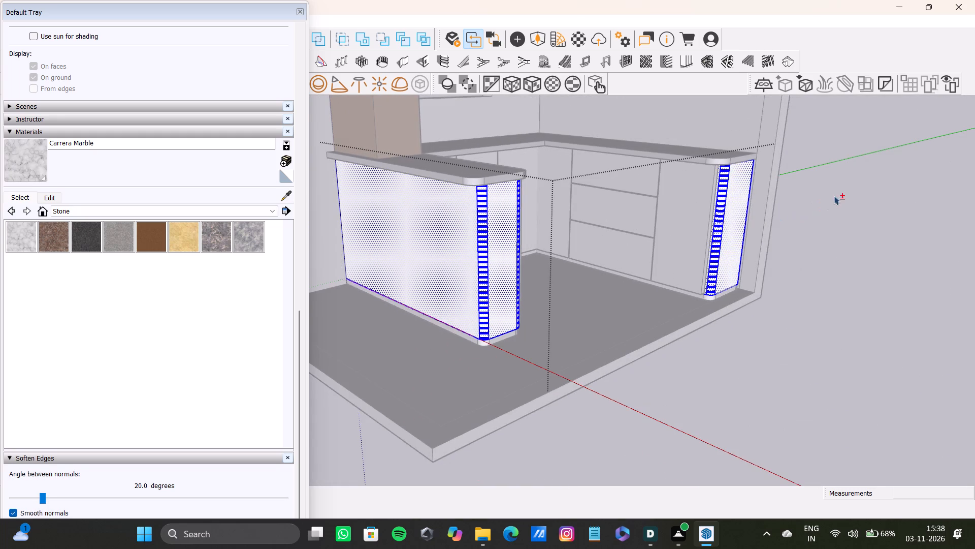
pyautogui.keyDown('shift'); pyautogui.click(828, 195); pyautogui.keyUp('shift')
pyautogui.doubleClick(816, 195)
# Open the base cabinet group and select the peninsula's end panel, both rounded corners and large outer side panel.
pyautogui.scroll(7, 479, 265)
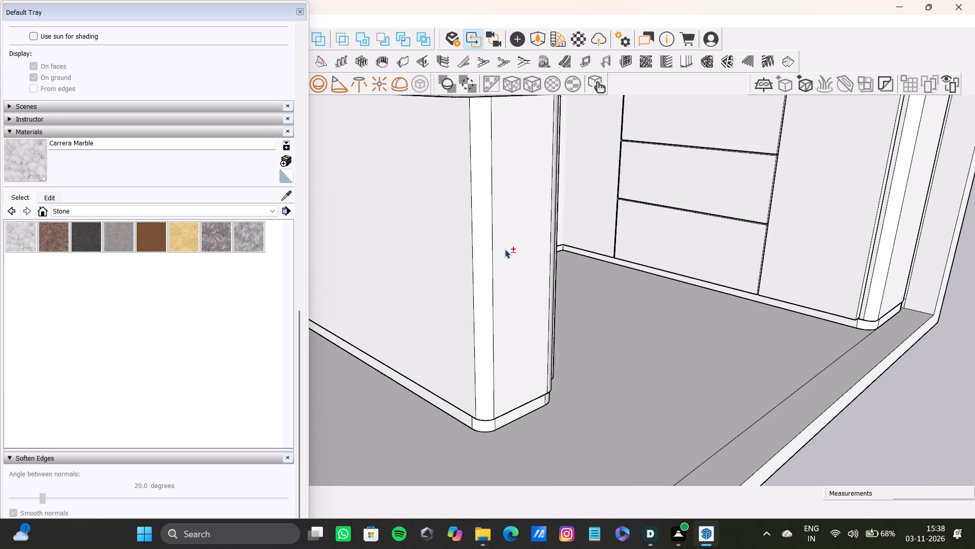
pyautogui.keyDown('shift'); pyautogui.doubleClick(505, 249); pyautogui.keyUp('shift')
pyautogui.keyDown('shift'); pyautogui.click(499, 251); pyautogui.keyUp('shift')
pyautogui.keyDown('shift'); pyautogui.doubleClick(479, 257); pyautogui.keyUp('shift')
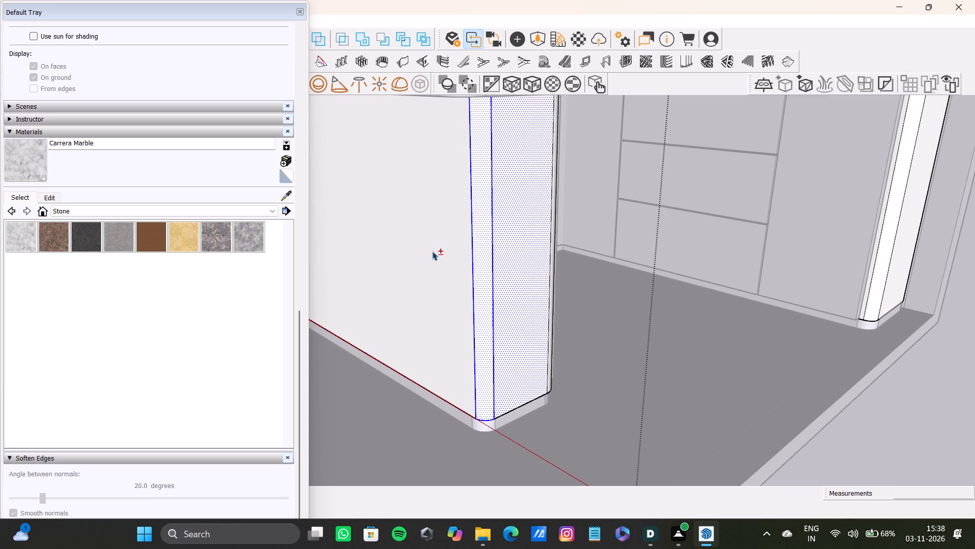
pyautogui.keyDown('shift'); pyautogui.doubleClick(432, 251); pyautogui.keyUp('shift')
pyautogui.keyDown('shift'); pyautogui.scroll(-5, 493, 237); pyautogui.keyUp('shift')
pyautogui.moveTo(499, 247); pyautogui.dragTo(268, 262, button='middle')
pyautogui.scroll(-4, 481, 236)
pyautogui.keyDown('shift'); pyautogui.scroll(1, 481, 236); pyautogui.keyUp('shift')
pyautogui.keyDown('shift'); pyautogui.moveTo(481, 236); pyautogui.dragTo(607, 248, button='middle'); pyautogui.keyUp('shift')
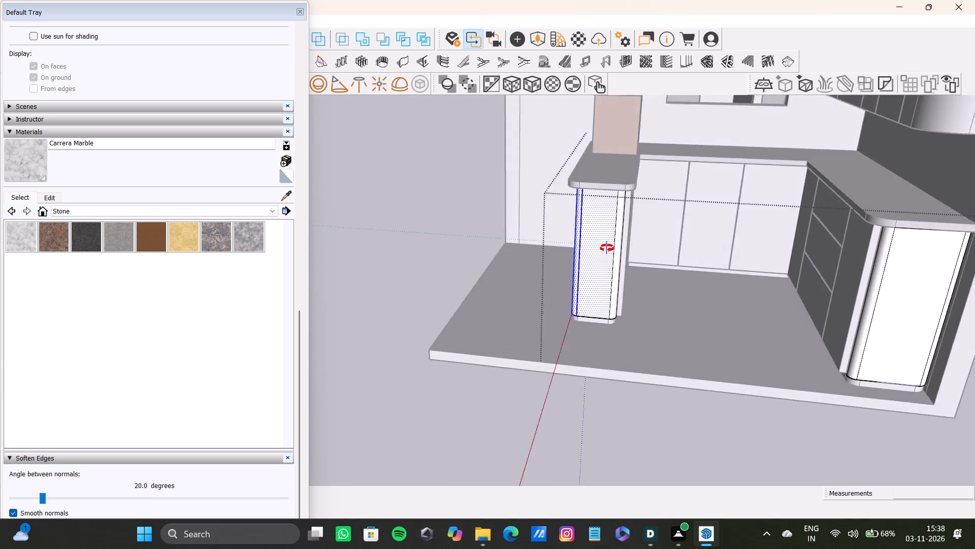
pyautogui.keyDown('shift'); pyautogui.moveTo(607, 248); pyautogui.dragTo(595, 246, button='middle'); pyautogui.keyUp('shift')
pyautogui.scroll(11, 591, 244)
pyautogui.keyDown('shift'); pyautogui.doubleClick(615, 226); pyautogui.keyUp('shift')
pyautogui.keyDown('shift'); pyautogui.scroll(-7, 606, 233); pyautogui.keyUp('shift')
pyautogui.keyDown('shift'); pyautogui.moveTo(596, 253); pyautogui.dragTo(733, 237, button='middle'); pyautogui.keyUp('shift')
pyautogui.scroll(9, 566, 226)
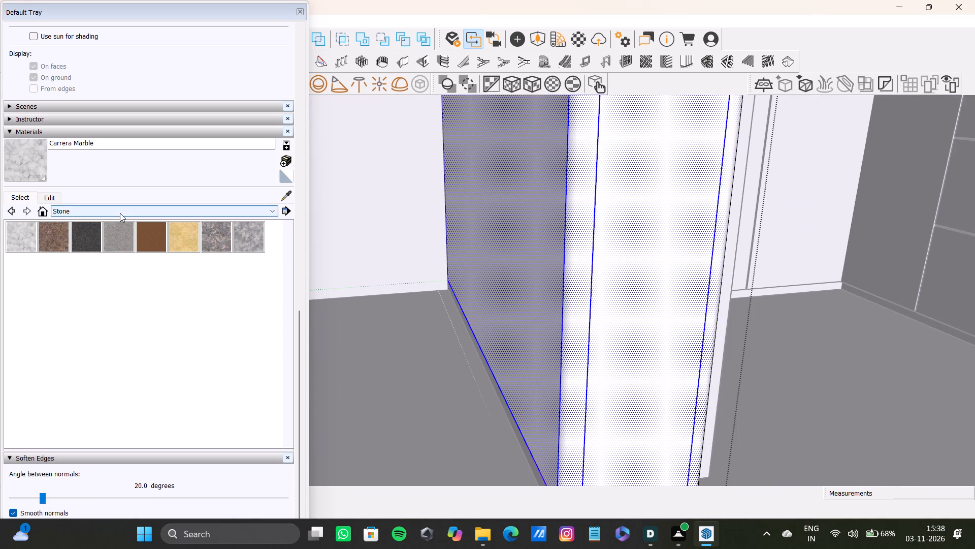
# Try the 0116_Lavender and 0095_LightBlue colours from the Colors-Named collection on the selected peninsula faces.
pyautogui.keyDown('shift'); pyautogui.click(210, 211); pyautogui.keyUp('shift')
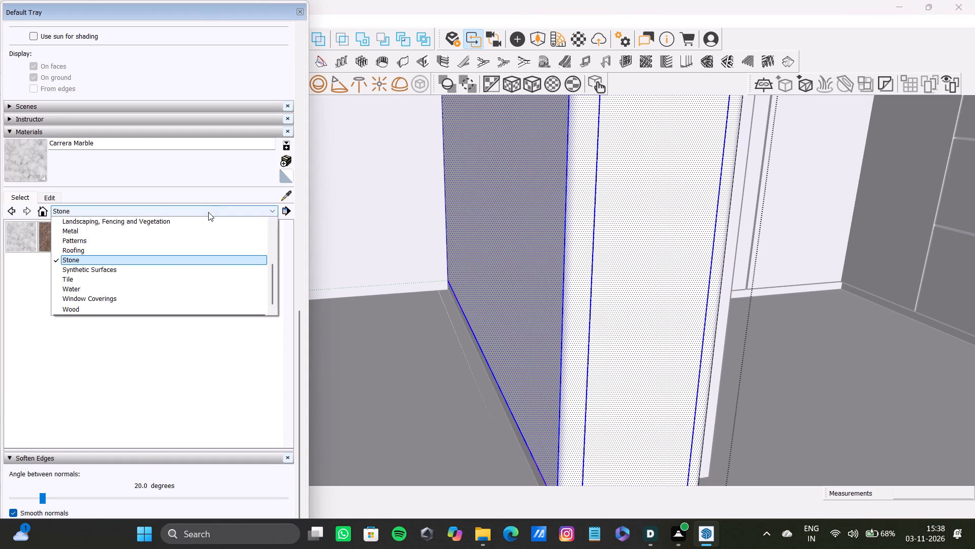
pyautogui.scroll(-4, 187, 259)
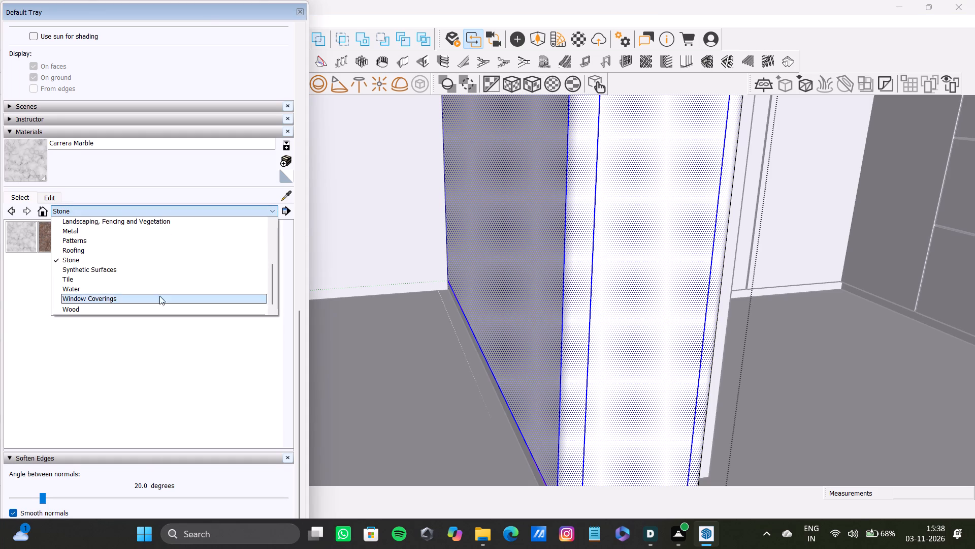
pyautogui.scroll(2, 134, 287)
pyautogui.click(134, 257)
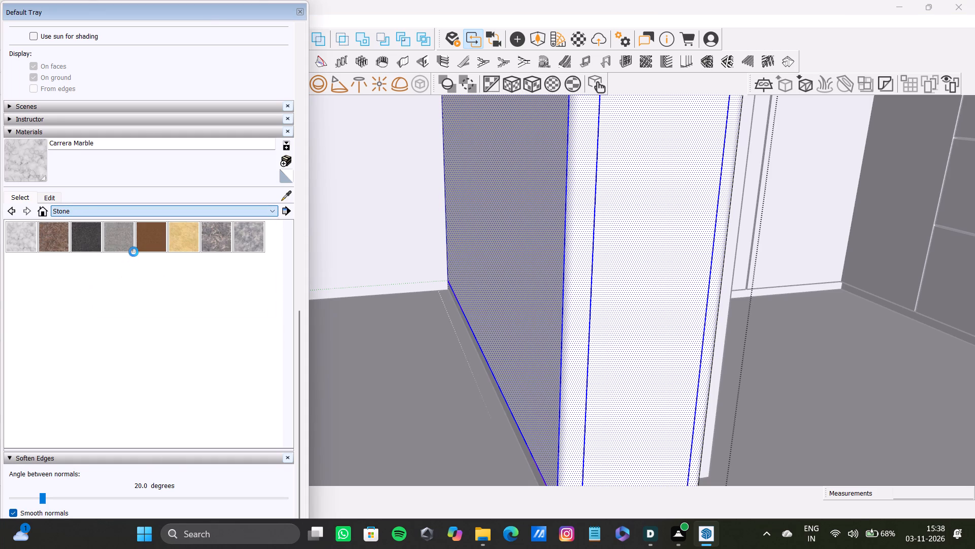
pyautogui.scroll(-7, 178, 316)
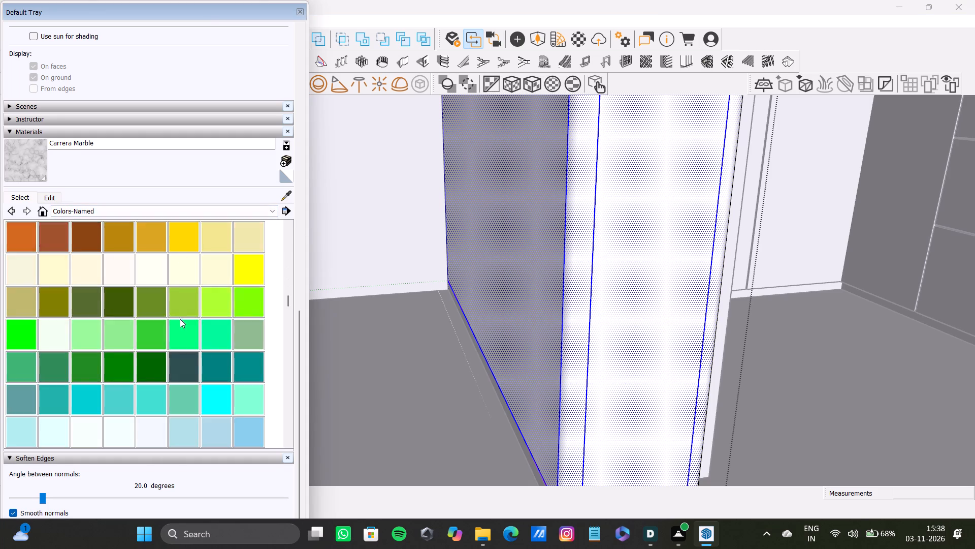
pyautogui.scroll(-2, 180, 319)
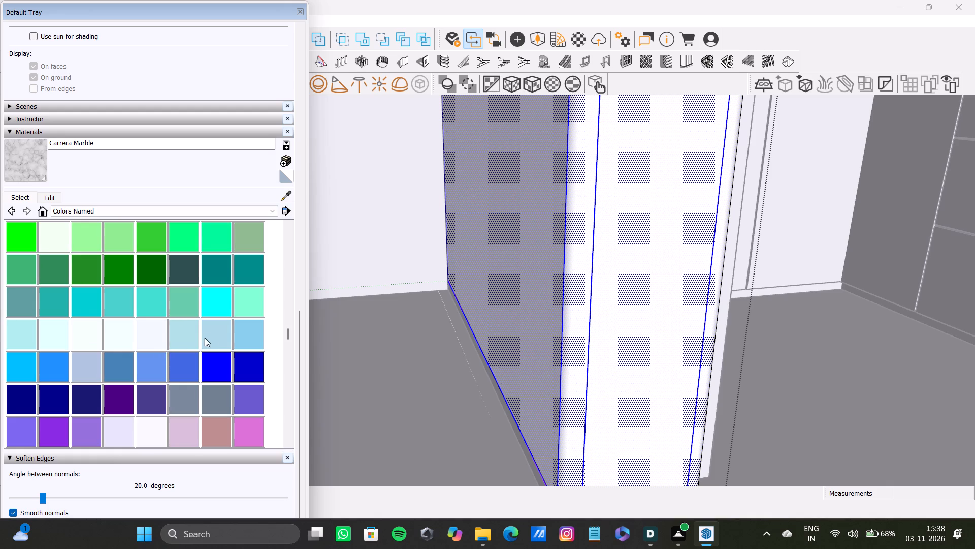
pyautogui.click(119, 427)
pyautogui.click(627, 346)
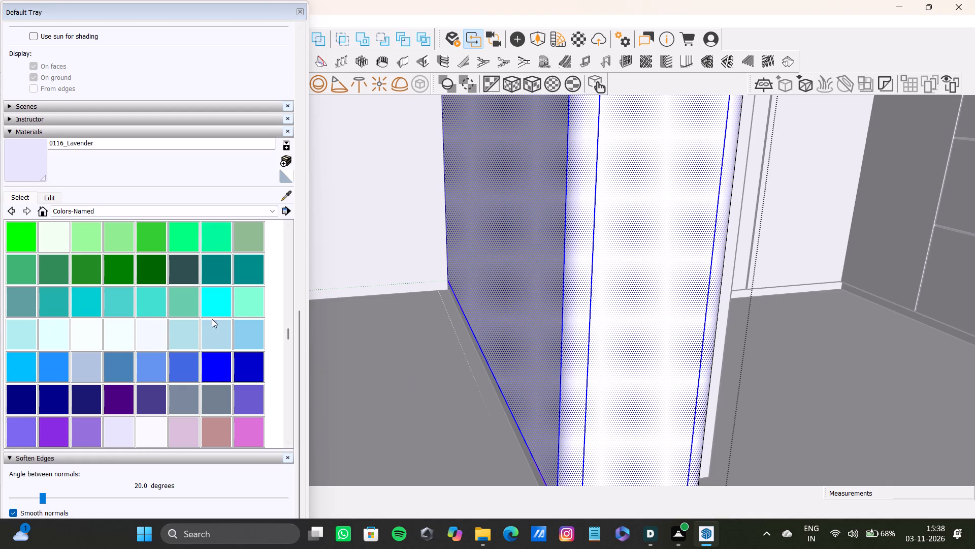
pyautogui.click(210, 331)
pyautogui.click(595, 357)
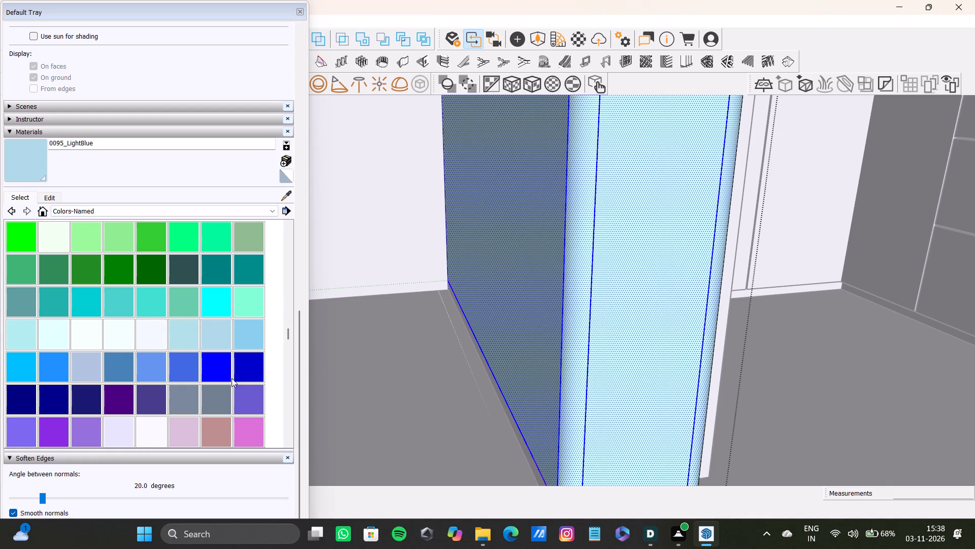
# Apply the 0094_PowderBlue colour to the selected peninsula faces, then clear the selection and close the base cabinet group.
pyautogui.click(196, 330)
pyautogui.click(585, 333)
pyautogui.scroll(-9, 578, 338)
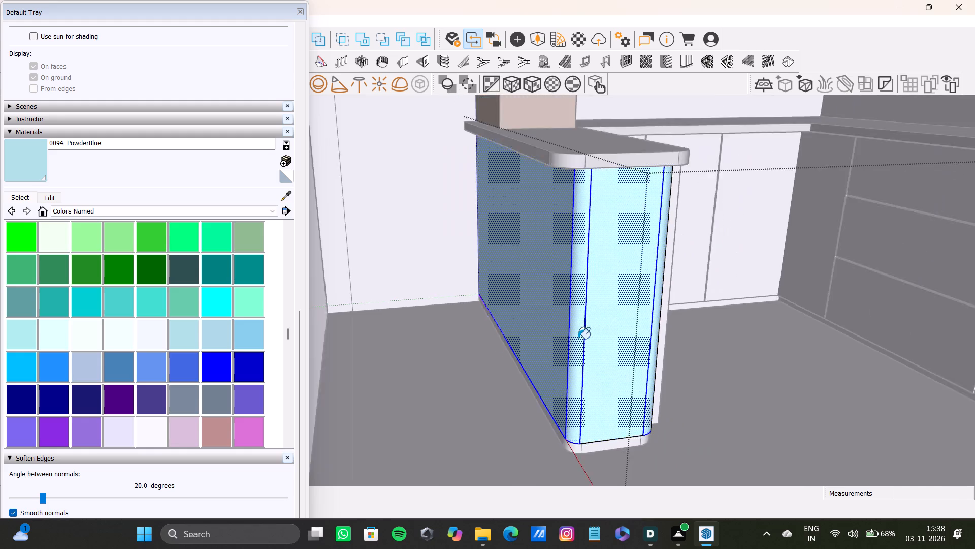
pyautogui.scroll(-11, 578, 339)
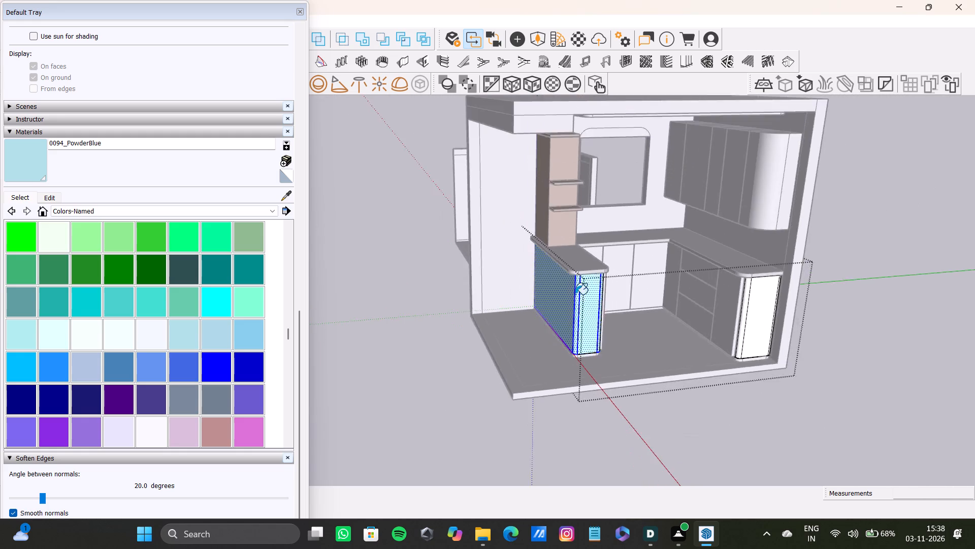
pyautogui.moveTo(535, 282); pyautogui.dragTo(339, 252, button='middle')
pyautogui.press('space')
pyautogui.click(393, 203)
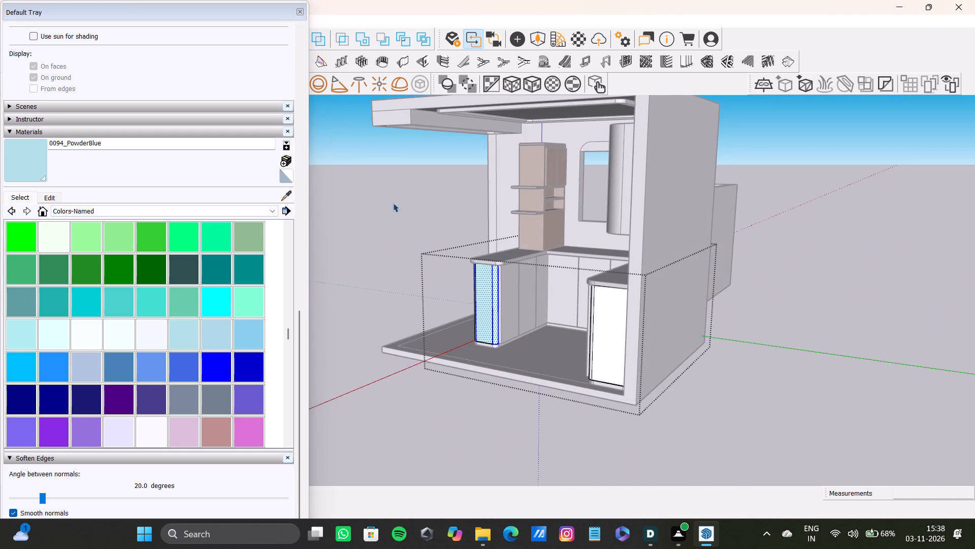
pyautogui.press('space')
# Apply the 0095_LightBlue colour to the whole base cabinet group from outside it.
pyautogui.scroll(9, 449, 256)
pyautogui.scroll(-8, 524, 292)
pyautogui.keyDown('shift'); pyautogui.moveTo(528, 294); pyautogui.dragTo(563, 258, button='middle'); pyautogui.keyUp('shift')
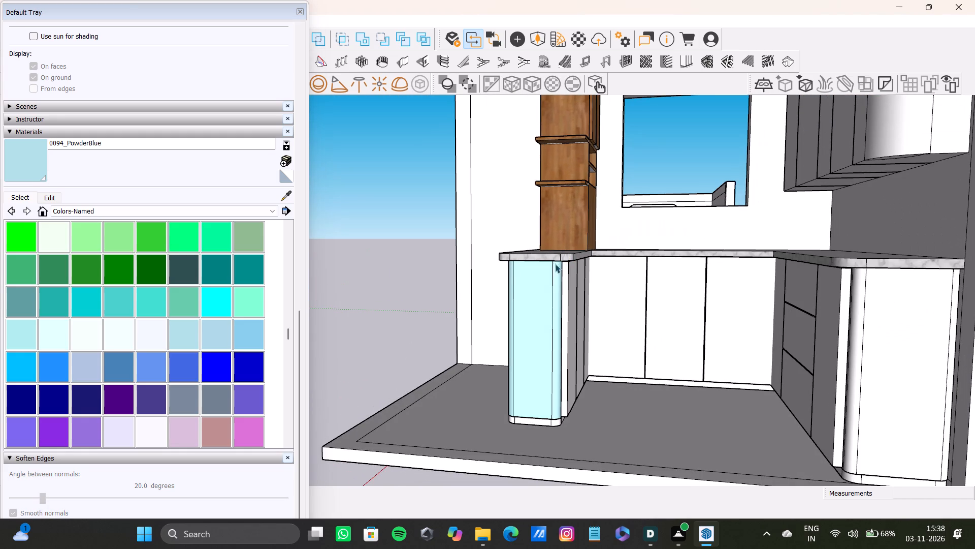
pyautogui.click(216, 339)
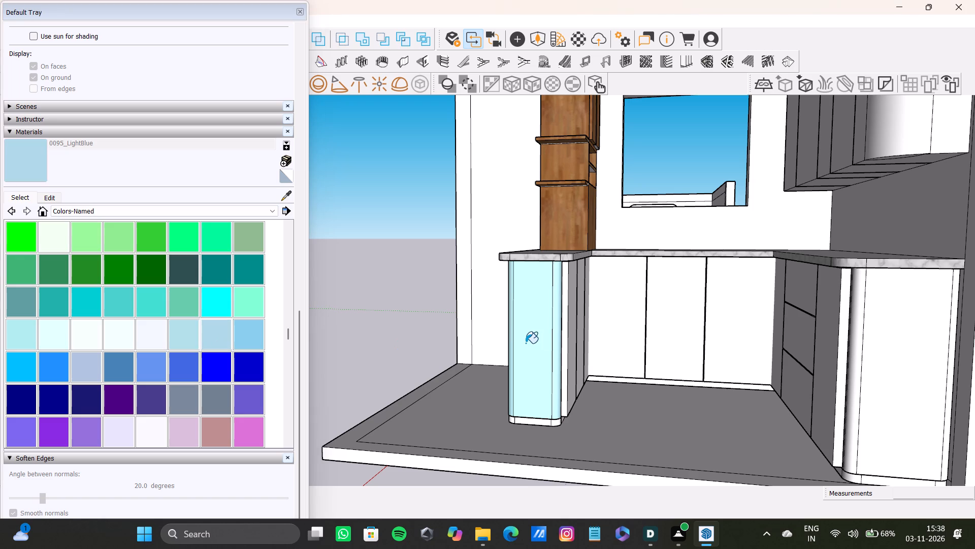
pyautogui.click(526, 343)
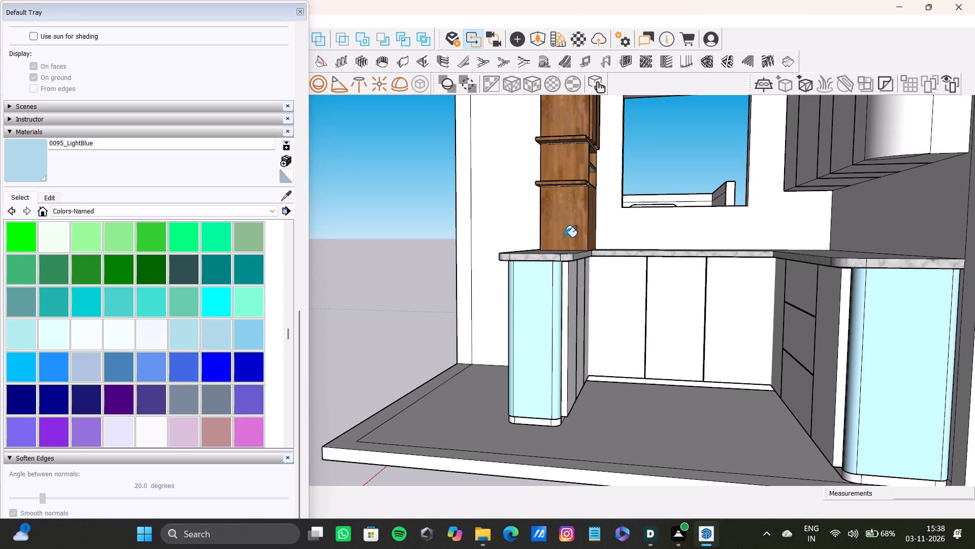
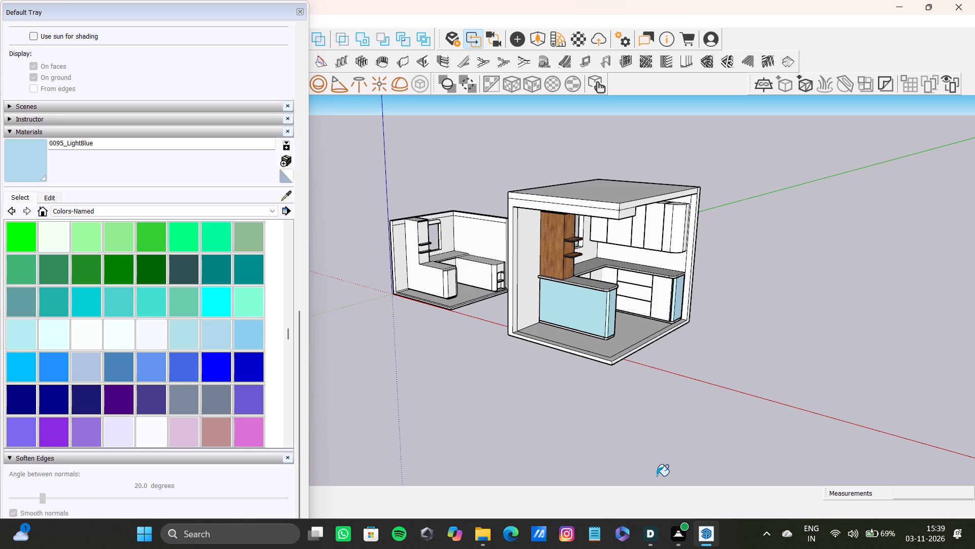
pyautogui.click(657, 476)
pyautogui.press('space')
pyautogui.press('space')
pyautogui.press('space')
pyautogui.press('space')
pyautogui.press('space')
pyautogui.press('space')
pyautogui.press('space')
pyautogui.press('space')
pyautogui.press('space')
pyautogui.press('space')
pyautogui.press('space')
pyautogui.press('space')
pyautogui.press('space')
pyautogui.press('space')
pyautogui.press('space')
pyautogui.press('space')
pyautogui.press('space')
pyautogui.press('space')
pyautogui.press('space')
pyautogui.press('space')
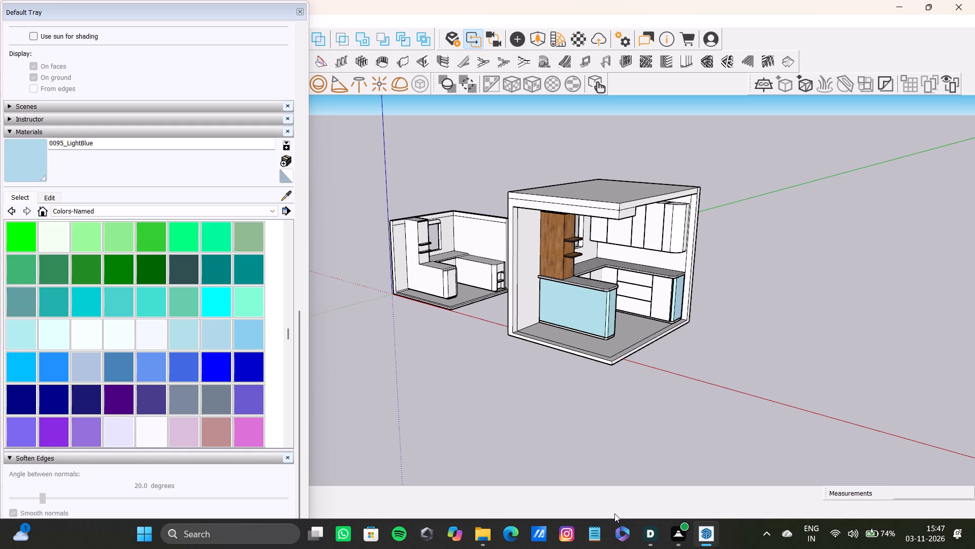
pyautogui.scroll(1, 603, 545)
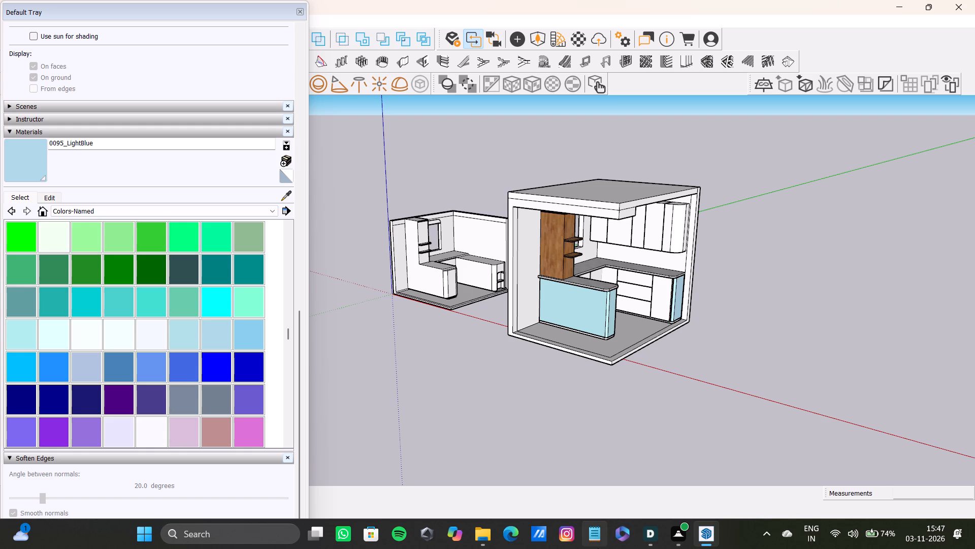
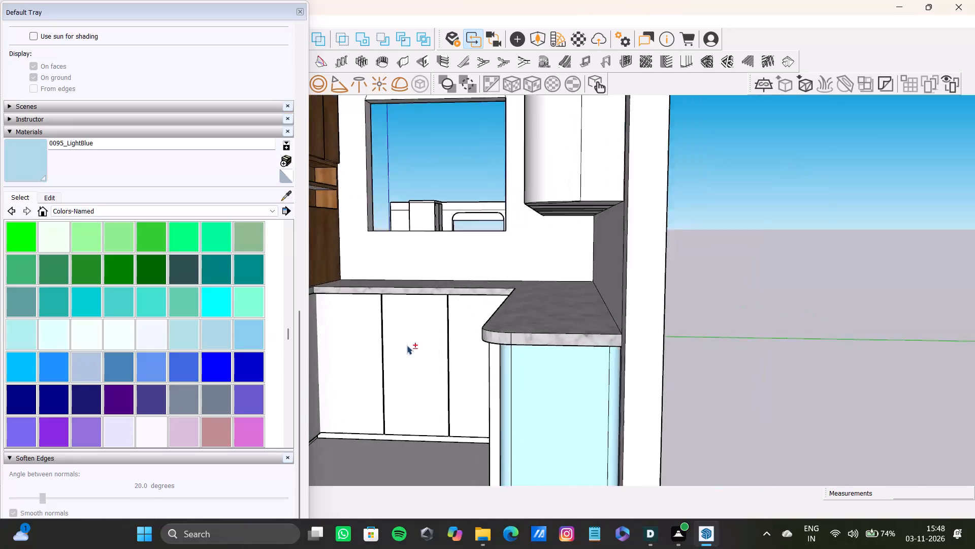
# Sample the Wood Floor material from the tall shelf unit and paint the underside inside its open niche.
pyautogui.keyDown('shift'); pyautogui.moveTo(413, 330); pyautogui.dragTo(591, 285, button='middle'); pyautogui.keyUp('shift')
pyautogui.keyDown('shift'); pyautogui.scroll(3, 467, 285); pyautogui.keyUp('shift')
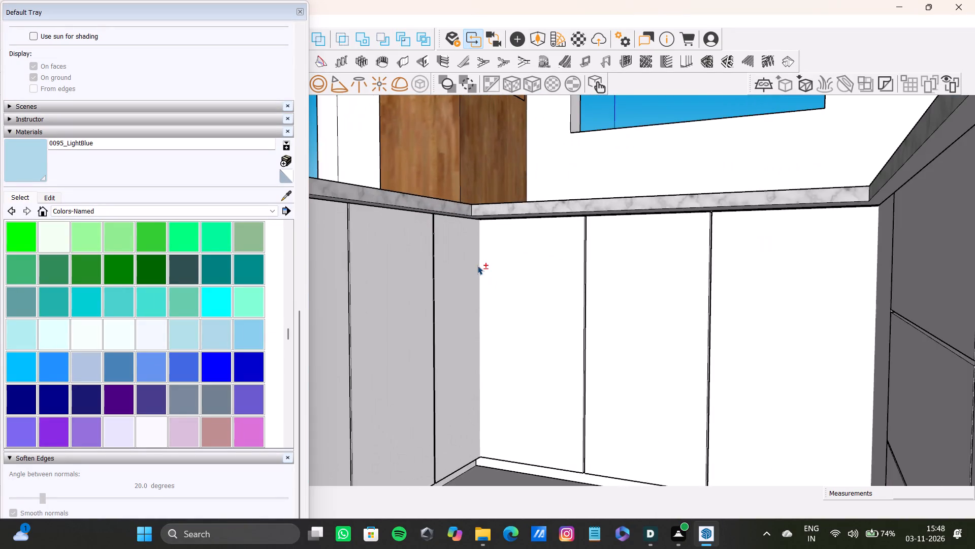
pyautogui.keyDown('shift'); pyautogui.scroll(-7, 477, 265); pyautogui.keyUp('shift')
pyautogui.keyDown('shift'); pyautogui.moveTo(499, 265); pyautogui.dragTo(558, 321, button='middle'); pyautogui.keyUp('shift')
pyautogui.scroll(10, 551, 239)
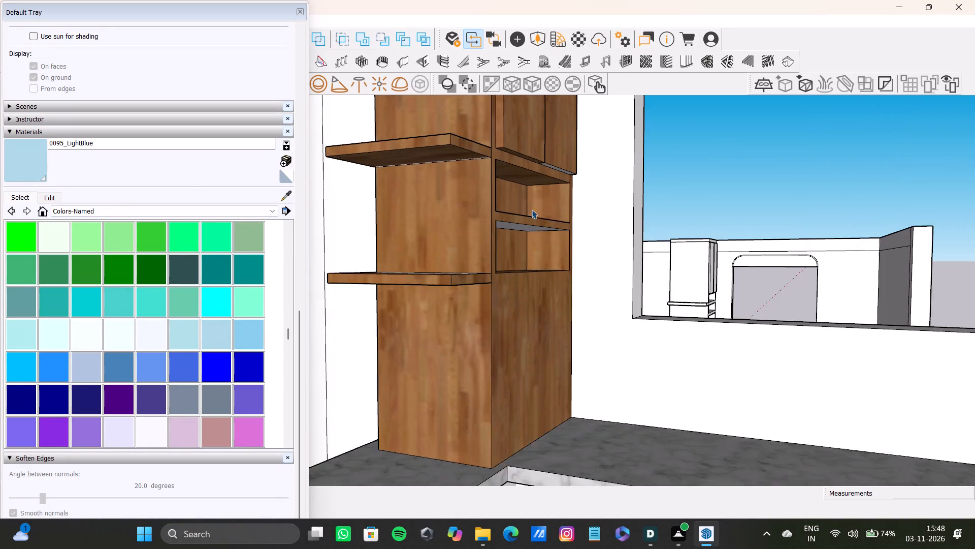
pyautogui.press('space')
pyautogui.click(285, 196)
pyautogui.click(419, 197)
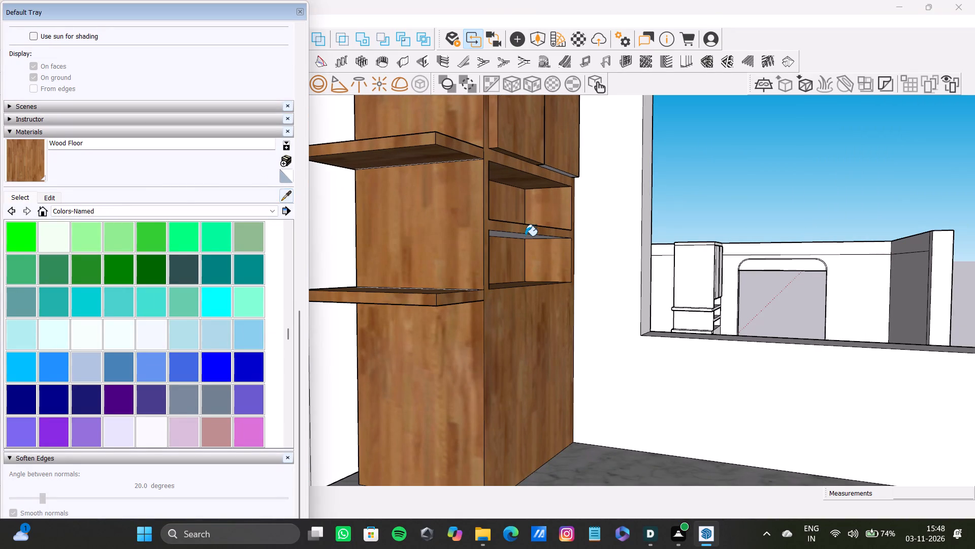
pyautogui.scroll(6, 525, 236)
pyautogui.moveTo(510, 237); pyautogui.dragTo(491, 182, button='middle')
pyautogui.scroll(3, 482, 187)
pyautogui.click(475, 208)
pyautogui.scroll(-8, 480, 206)
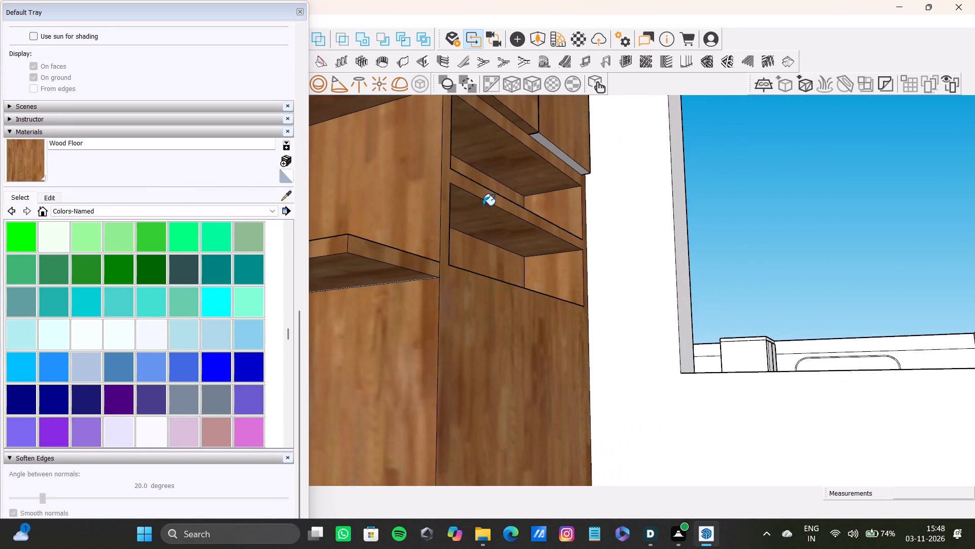
# Paint the tall unit's upper door bottom edge and the thin gap beside that door with Wood Floor.
pyautogui.moveTo(483, 205); pyautogui.dragTo(493, 342, button='middle')
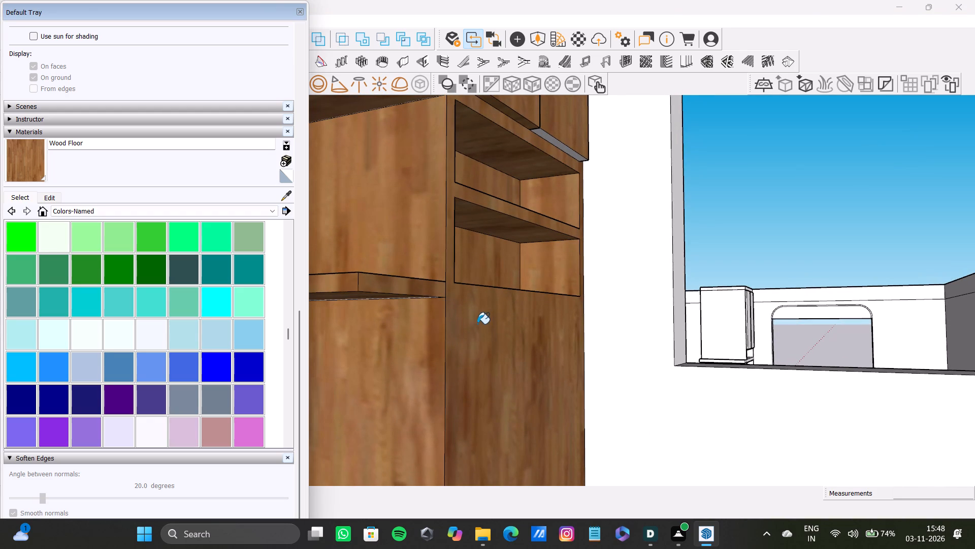
pyautogui.scroll(-3, 473, 412)
pyautogui.keyDown('shift'); pyautogui.moveTo(485, 420); pyautogui.dragTo(461, 417, button='middle'); pyautogui.keyUp('shift')
pyautogui.scroll(8, 535, 362)
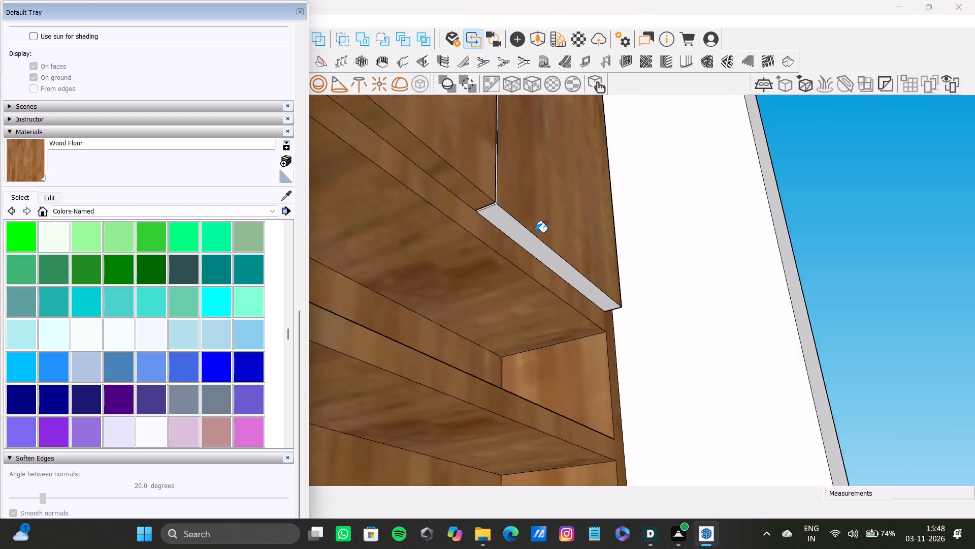
pyautogui.scroll(5, 535, 232)
pyautogui.click(521, 232)
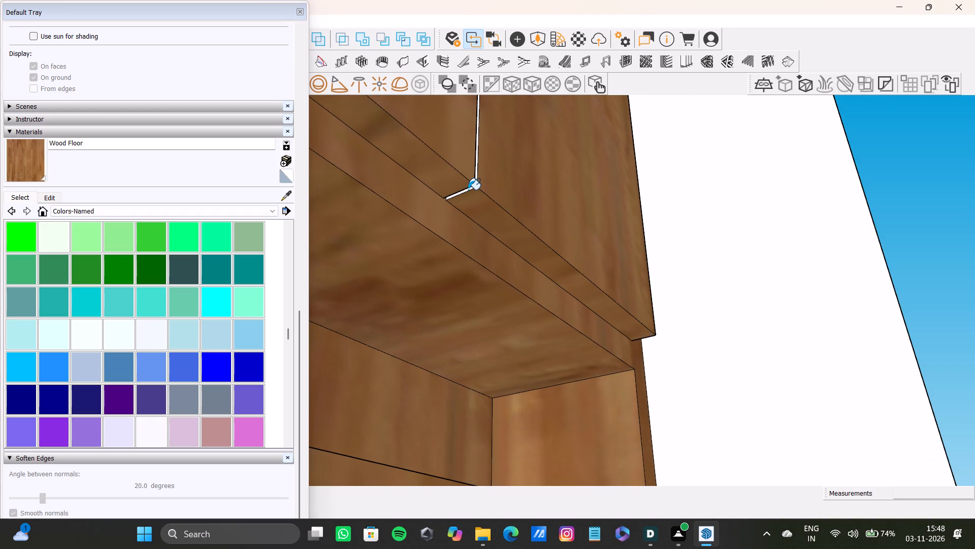
pyautogui.scroll(12, 469, 190)
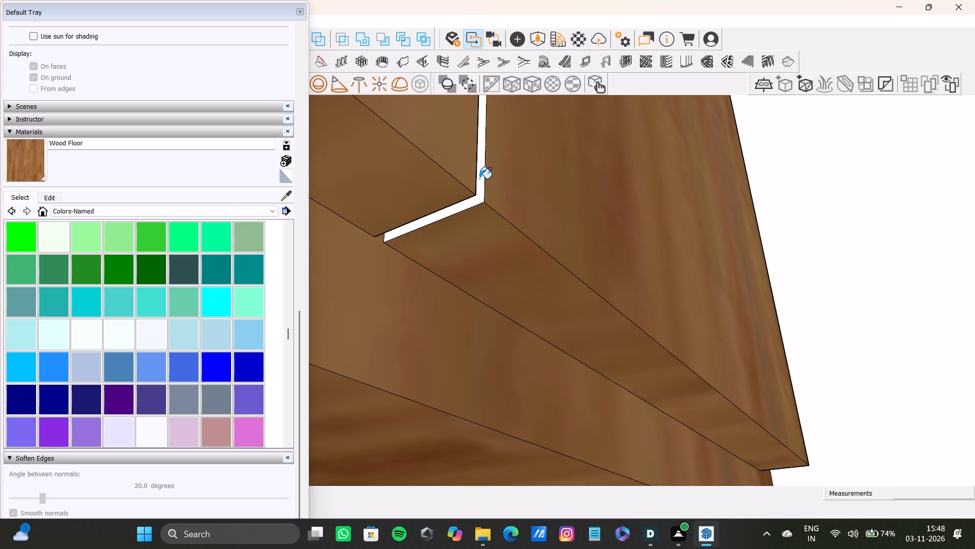
pyautogui.click(479, 178)
# Select the first door front of the peninsula base cabinet together with the narrow strip at its outer end.
pyautogui.scroll(-20, 497, 201)
pyautogui.scroll(-2, 497, 201)
pyautogui.keyDown('shift'); pyautogui.moveTo(578, 307); pyautogui.dragTo(613, 198, button='middle'); pyautogui.keyUp('shift')
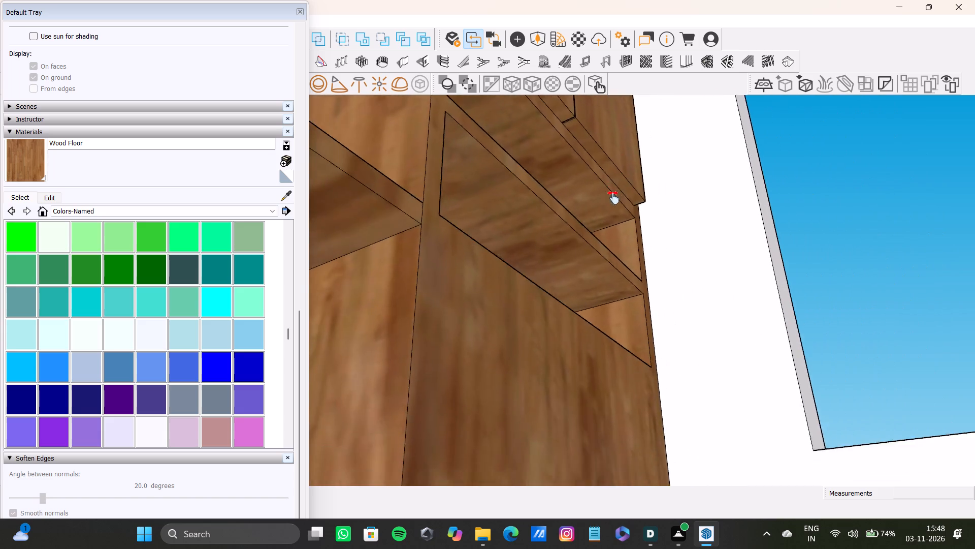
pyautogui.keyDown('shift'); pyautogui.moveTo(613, 198); pyautogui.dragTo(617, 402, button='middle'); pyautogui.keyUp('shift')
pyautogui.scroll(-4, 621, 399)
pyautogui.keyDown('shift'); pyautogui.moveTo(618, 402); pyautogui.dragTo(605, 196, button='middle'); pyautogui.keyUp('shift')
pyautogui.keyDown('shift'); pyautogui.scroll(-8, 604, 195); pyautogui.keyUp('shift')
pyautogui.moveTo(583, 322); pyautogui.dragTo(580, 369, button='middle')
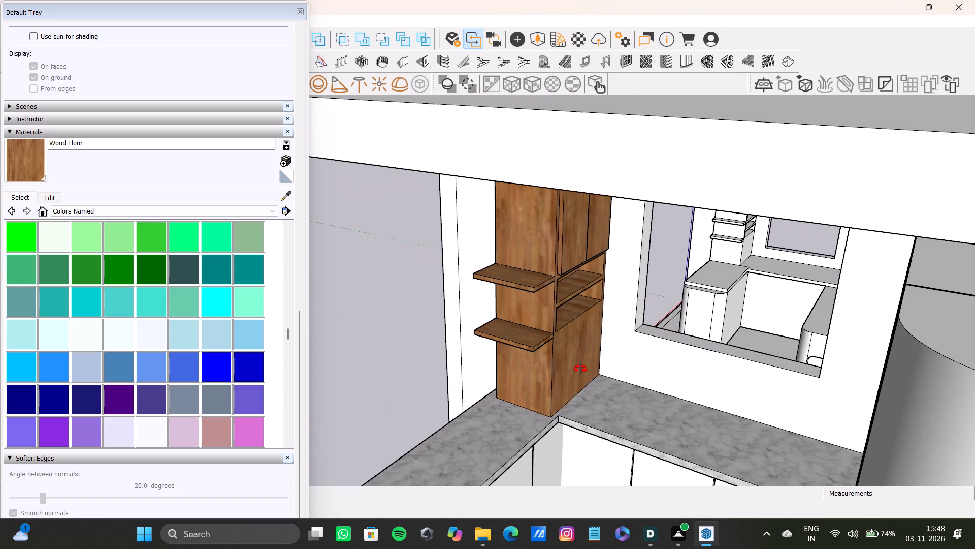
pyautogui.moveTo(580, 369); pyautogui.dragTo(646, 295, button='middle')
pyautogui.scroll(4, 550, 426)
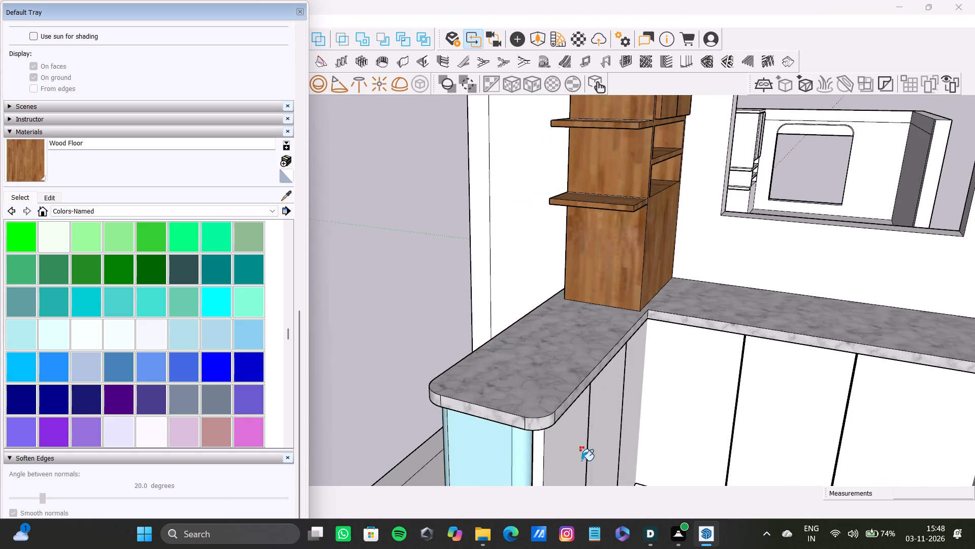
pyautogui.press('space')
pyautogui.doubleClick(567, 441)
pyautogui.scroll(8, 525, 445)
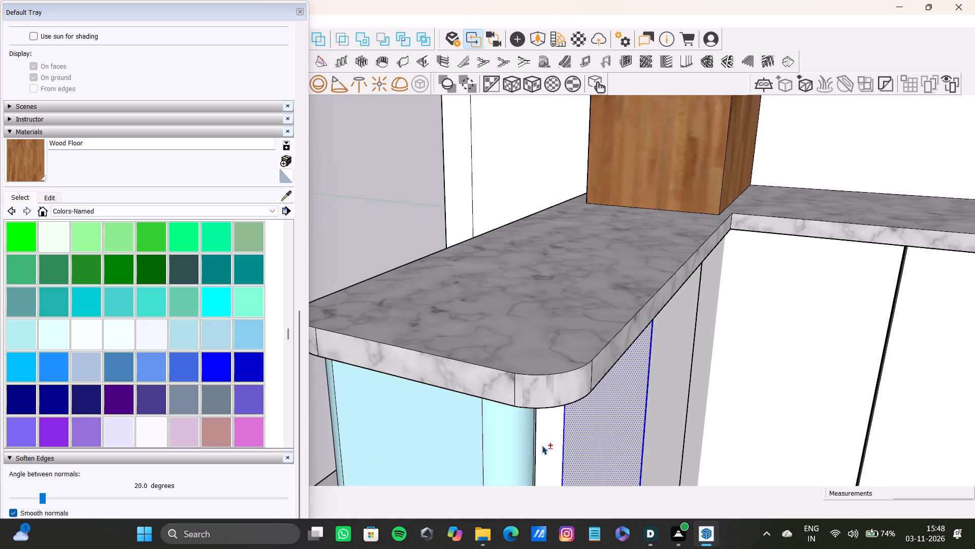
pyautogui.keyDown('shift'); pyautogui.doubleClick(551, 435); pyautogui.keyUp('shift')
# Add the second peninsula door front, the edge in the door gap and the doors' thin top edges to the selection.
pyautogui.moveTo(505, 390); pyautogui.dragTo(449, 388, button='middle')
pyautogui.scroll(8, 711, 349)
pyautogui.moveTo(708, 346); pyautogui.dragTo(585, 335, button='middle')
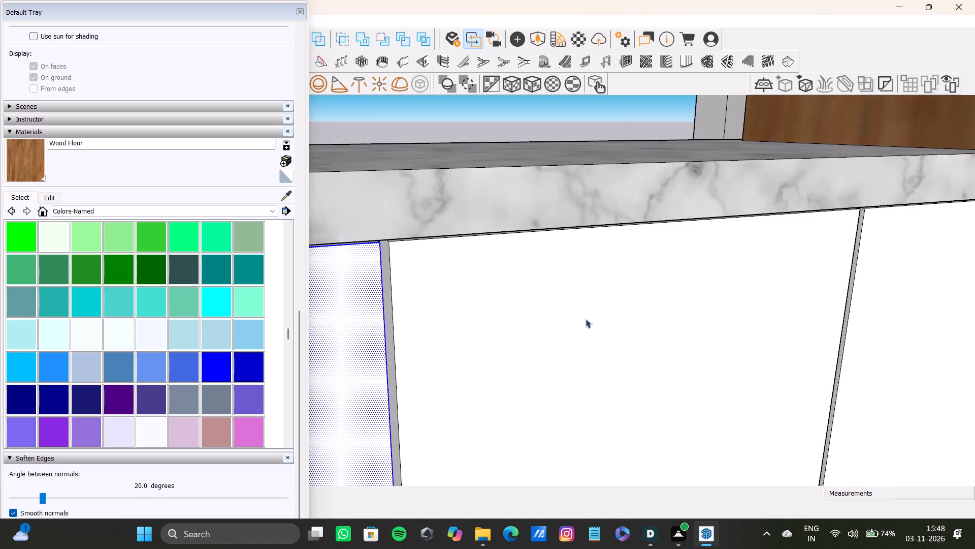
pyautogui.scroll(3, 588, 307)
pyautogui.keyDown('shift'); pyautogui.doubleClick(358, 237); pyautogui.keyUp('shift')
pyautogui.keyDown('shift'); pyautogui.moveTo(356, 247); pyautogui.dragTo(623, 248, button='middle'); pyautogui.keyUp('shift')
pyautogui.keyDown('shift'); pyautogui.scroll(3, 598, 249); pyautogui.keyUp('shift')
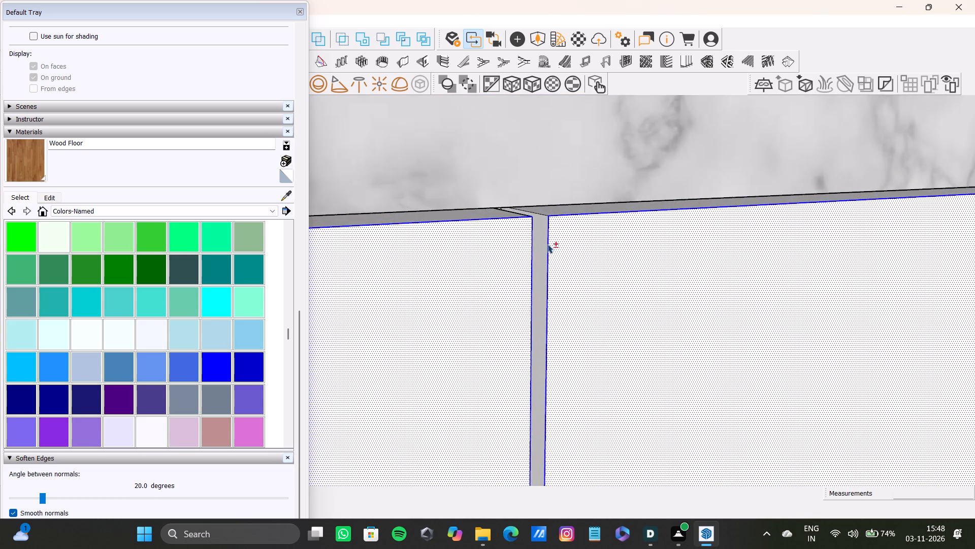
pyautogui.keyDown('shift'); pyautogui.scroll(5, 547, 244); pyautogui.keyUp('shift')
pyautogui.keyDown('shift'); pyautogui.doubleClick(540, 235); pyautogui.keyUp('shift')
pyautogui.keyDown('shift'); pyautogui.doubleClick(482, 197); pyautogui.keyUp('shift')
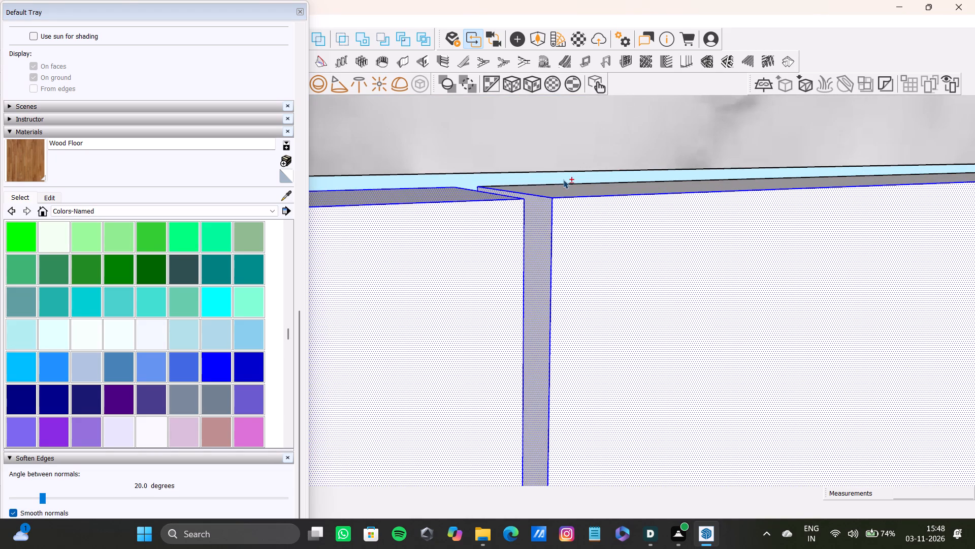
pyautogui.keyDown('shift'); pyautogui.doubleClick(586, 191); pyautogui.keyUp('shift')
# Add the peninsula's corner panel and the adjoining first front of the back base cabinets to the selection.
pyautogui.keyDown('shift'); pyautogui.scroll(-12, 584, 194); pyautogui.keyUp('shift')
pyautogui.keyDown('shift'); pyautogui.moveTo(609, 248); pyautogui.dragTo(499, 226, button='middle'); pyautogui.keyUp('shift')
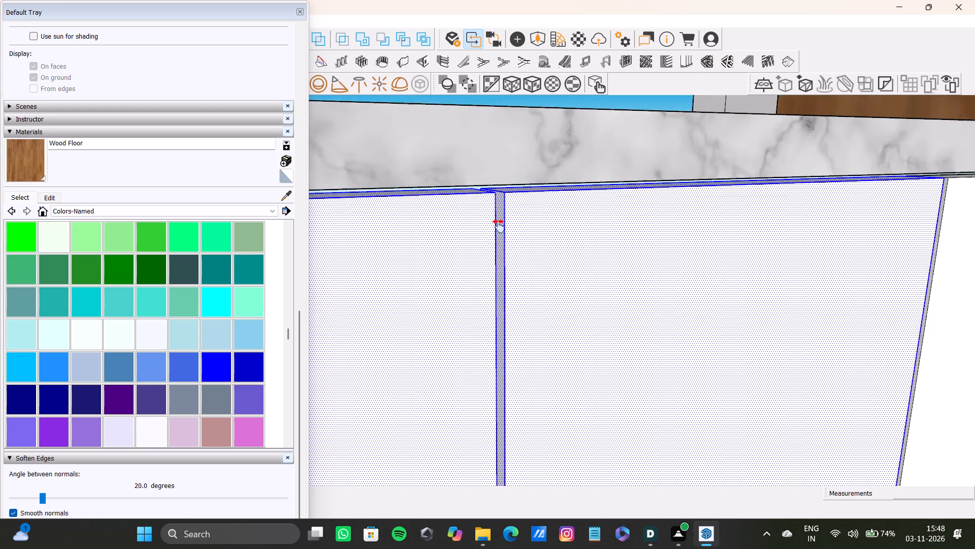
pyautogui.keyDown('shift'); pyautogui.moveTo(499, 226); pyautogui.dragTo(466, 221, button='middle'); pyautogui.keyUp('shift')
pyautogui.keyDown('shift'); pyautogui.scroll(-9, 609, 233); pyautogui.keyUp('shift')
pyautogui.keyDown('shift'); pyautogui.moveTo(579, 257); pyautogui.dragTo(477, 270, button='middle'); pyautogui.keyUp('shift')
pyautogui.keyDown('shift'); pyautogui.doubleClick(673, 251); pyautogui.keyUp('shift')
pyautogui.keyDown('shift'); pyautogui.scroll(4, 732, 271); pyautogui.keyUp('shift')
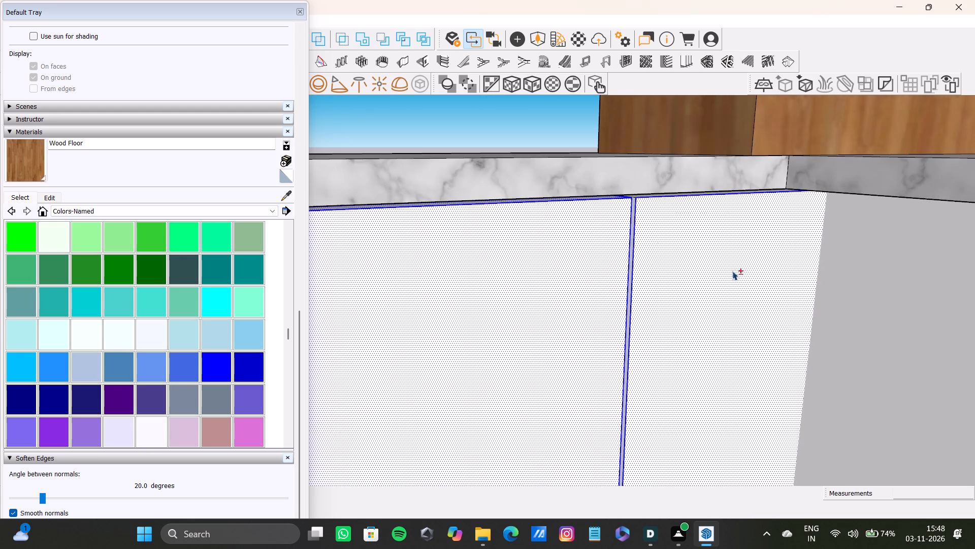
pyautogui.keyDown('shift'); pyautogui.doubleClick(865, 284); pyautogui.keyUp('shift')
# Narrow the Default Tray, move it clear of the drawing tools, and bring the whole kitchen back into view.
pyautogui.keyDown('shift'); pyautogui.moveTo(552, 270); pyautogui.dragTo(417, 267, button='middle'); pyautogui.keyUp('shift')
pyautogui.scroll(-5, 722, 269)
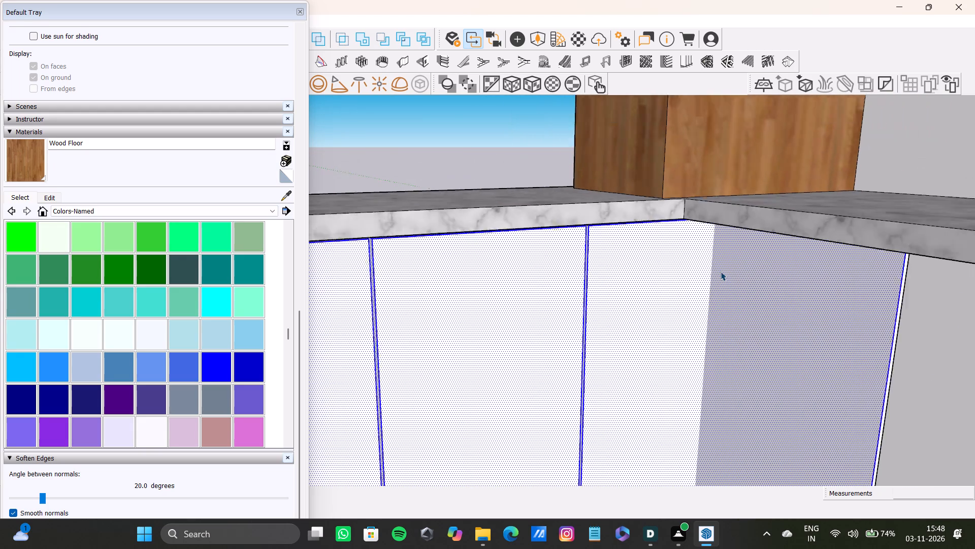
pyautogui.scroll(-4, 721, 271)
pyautogui.keyDown('shift'); pyautogui.moveTo(686, 280); pyautogui.dragTo(490, 182, button='middle'); pyautogui.keyUp('shift')
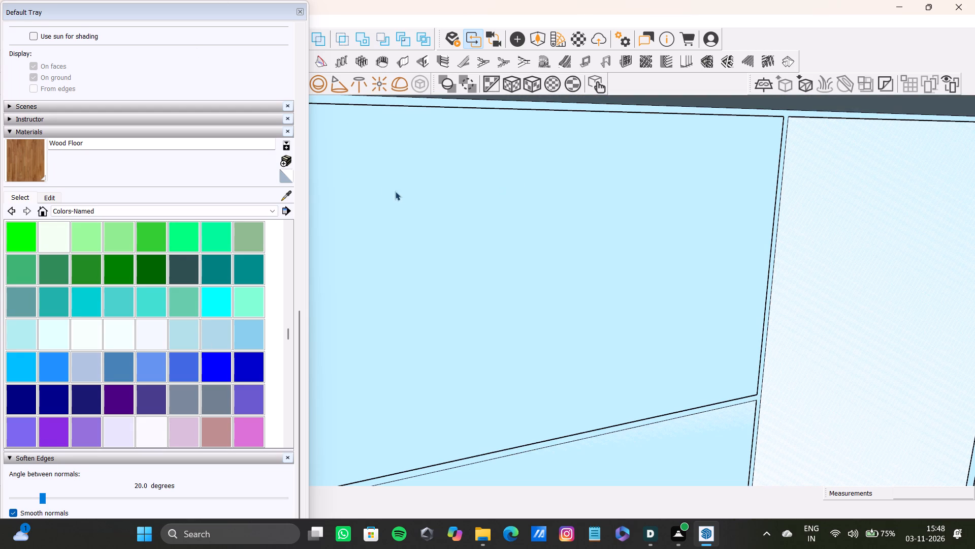
pyautogui.moveTo(306, 188); pyautogui.dragTo(200, 189)
pyautogui.scroll(-3, 382, 229)
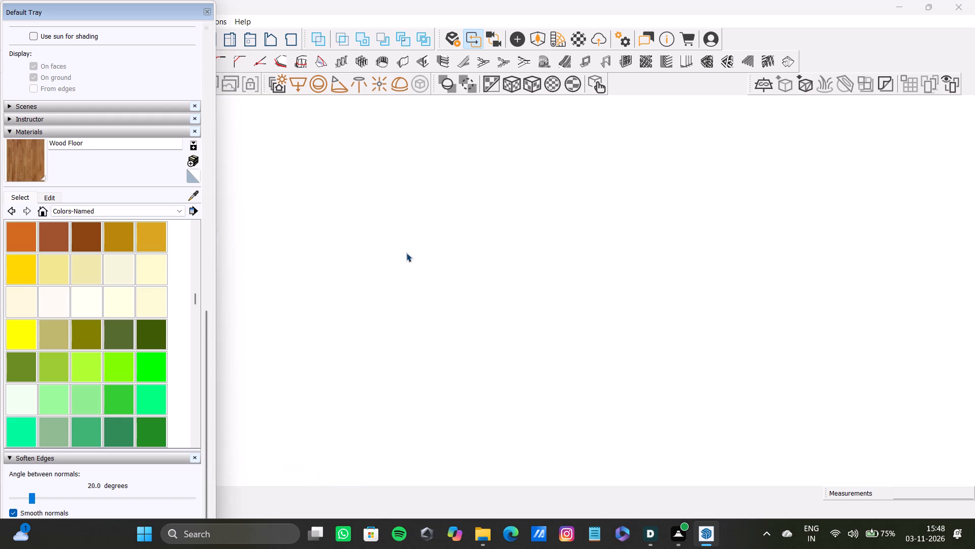
pyautogui.scroll(-5, 406, 253)
pyautogui.moveTo(412, 261); pyautogui.dragTo(703, 295, button='middle')
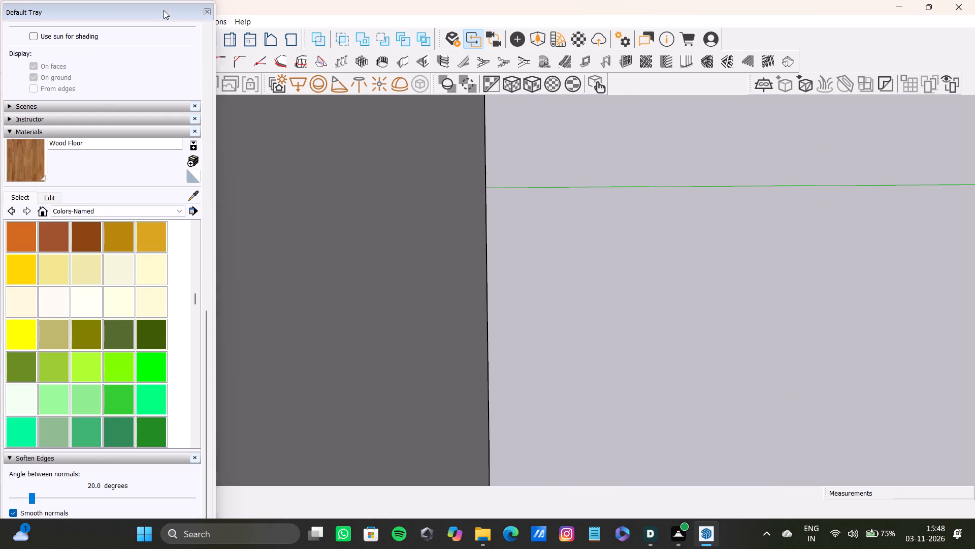
pyautogui.moveTo(164, 10); pyautogui.dragTo(252, 198)
pyautogui.moveTo(9, 468); pyautogui.dragTo(20, 465)
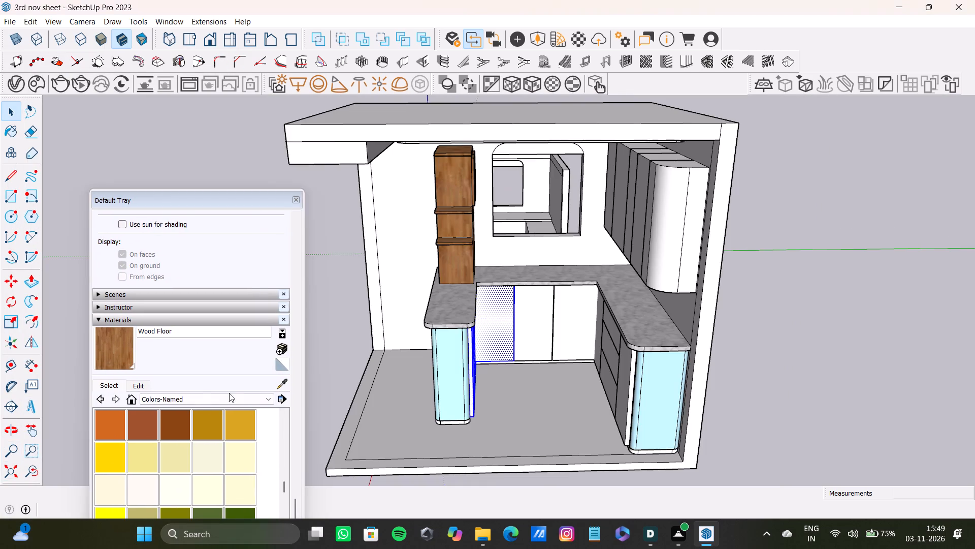
# Add the second back base cabinet door and the edges in the gap before it to the selection.
pyautogui.moveTo(231, 390); pyautogui.dragTo(379, 351, button='middle')
pyautogui.scroll(13, 416, 341)
pyautogui.moveTo(562, 277); pyautogui.dragTo(463, 262, button='middle')
pyautogui.keyDown('shift'); pyautogui.scroll(4, 624, 279); pyautogui.keyUp('shift')
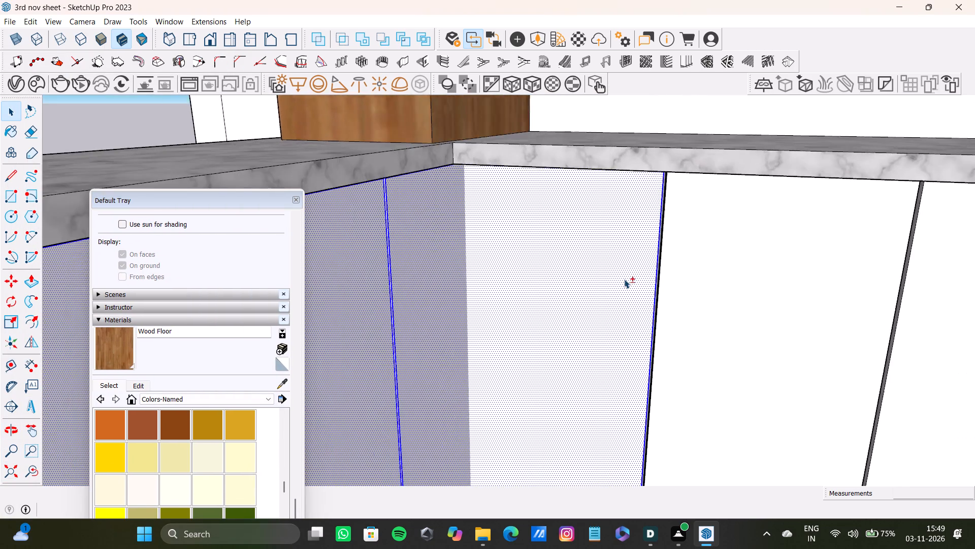
pyautogui.keyDown('shift'); pyautogui.scroll(3, 624, 279); pyautogui.keyUp('shift')
pyautogui.keyDown('shift'); pyautogui.scroll(-4, 671, 236); pyautogui.keyUp('shift')
pyautogui.keyDown('shift'); pyautogui.moveTo(629, 234); pyautogui.dragTo(443, 343, button='middle'); pyautogui.keyUp('shift')
pyautogui.scroll(13, 497, 285)
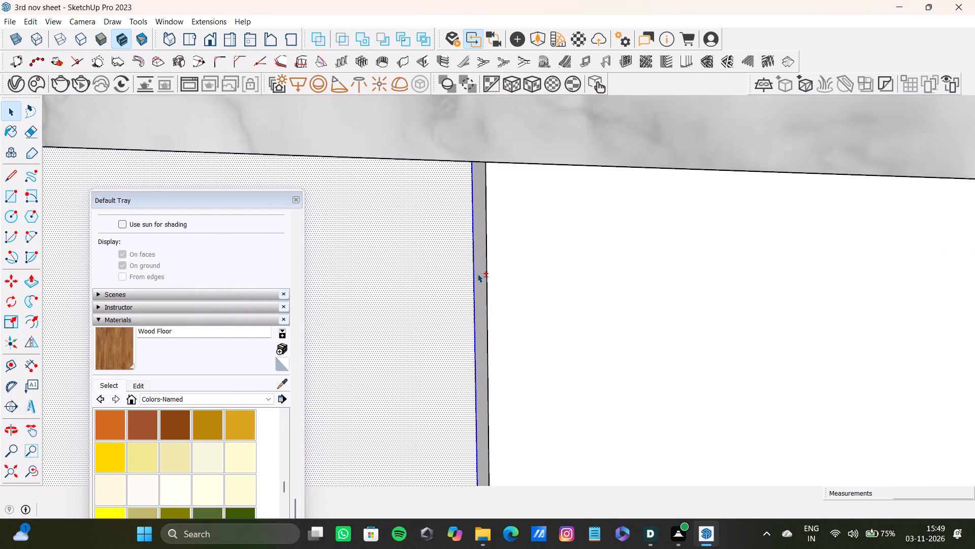
pyautogui.keyDown('shift'); pyautogui.doubleClick(477, 273); pyautogui.keyUp('shift')
pyautogui.keyDown('shift'); pyautogui.doubleClick(516, 273); pyautogui.keyUp('shift')
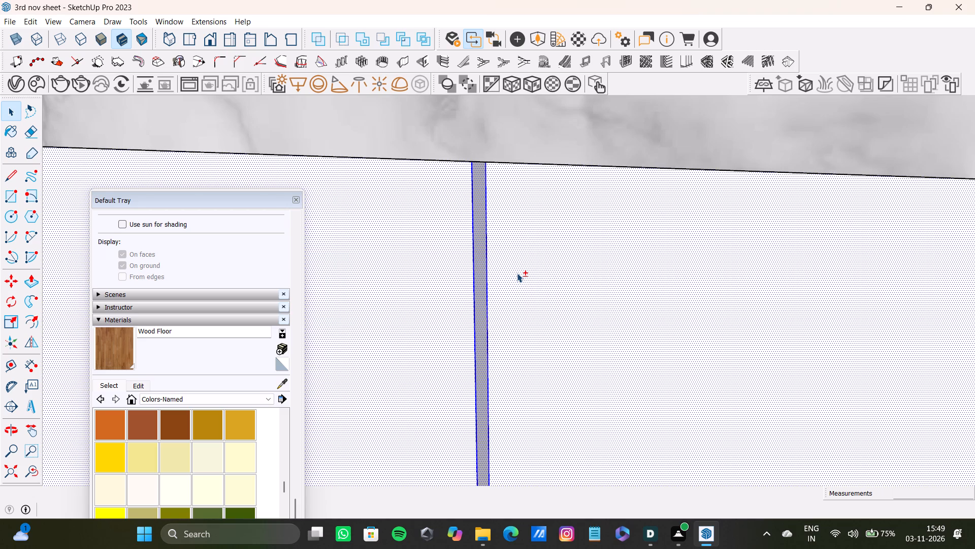
pyautogui.keyDown('shift'); pyautogui.moveTo(516, 264); pyautogui.dragTo(647, 261, button='middle'); pyautogui.keyUp('shift')
pyautogui.keyDown('shift'); pyautogui.scroll(4, 427, 251); pyautogui.keyUp('shift')
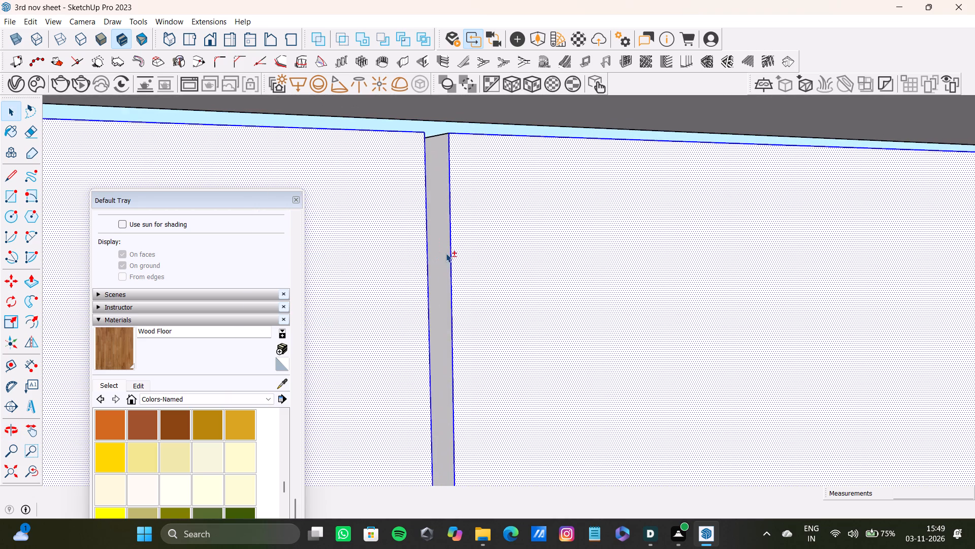
pyautogui.keyDown('shift'); pyautogui.scroll(2, 446, 253); pyautogui.keyUp('shift')
pyautogui.keyDown('shift'); pyautogui.doubleClick(446, 253); pyautogui.keyUp('shift')
# Add the third back cabinet door, its gap edges and the narrow corner panel beside the drawers to the selection.
pyautogui.keyDown('shift'); pyautogui.scroll(-11, 447, 253); pyautogui.keyUp('shift')
pyautogui.keyDown('shift'); pyautogui.moveTo(318, 273); pyautogui.dragTo(262, 265, button='middle'); pyautogui.keyUp('shift')
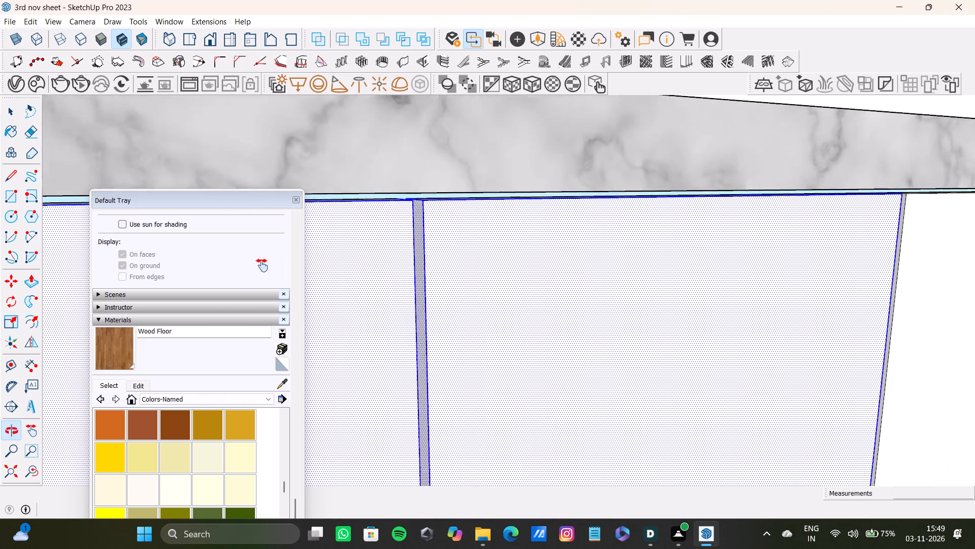
pyautogui.keyDown('shift'); pyautogui.moveTo(262, 265); pyautogui.dragTo(245, 263, button='middle'); pyautogui.keyUp('shift')
pyautogui.keyDown('shift'); pyautogui.scroll(-4, 539, 271); pyautogui.keyUp('shift')
pyautogui.moveTo(826, 348); pyautogui.dragTo(576, 348, button='middle')
pyautogui.keyDown('shift'); pyautogui.scroll(11, 604, 328); pyautogui.keyUp('shift')
pyautogui.keyDown('shift'); pyautogui.doubleClick(726, 324); pyautogui.keyUp('shift')
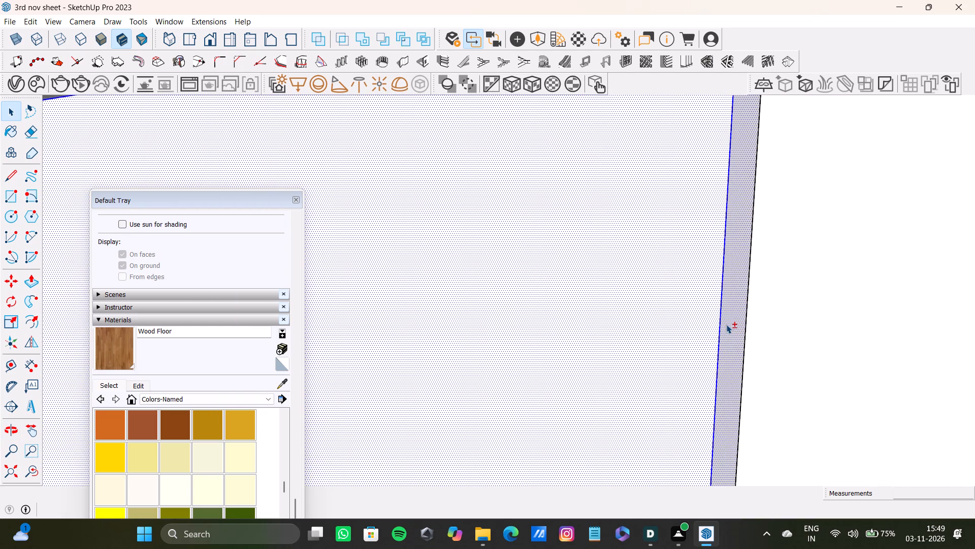
pyautogui.keyDown('shift'); pyautogui.doubleClick(789, 328); pyautogui.keyUp('shift')
pyautogui.scroll(-5, 680, 314)
pyautogui.moveTo(613, 326); pyautogui.dragTo(872, 331, button='middle')
pyautogui.keyDown('shift'); pyautogui.scroll(10, 768, 323); pyautogui.keyUp('shift')
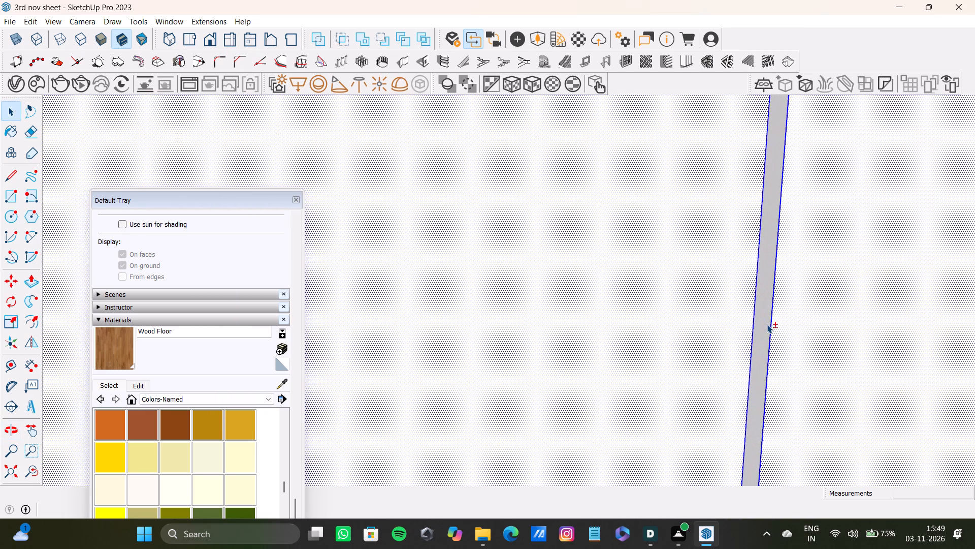
pyautogui.keyDown('shift'); pyautogui.doubleClick(767, 324); pyautogui.keyUp('shift')
pyautogui.keyDown('shift'); pyautogui.scroll(-16, 766, 323); pyautogui.keyUp('shift')
pyautogui.keyDown('shift'); pyautogui.moveTo(763, 311); pyautogui.dragTo(423, 298, button='middle'); pyautogui.keyUp('shift')
pyautogui.keyDown('shift'); pyautogui.scroll(-5, 573, 268); pyautogui.keyUp('shift')
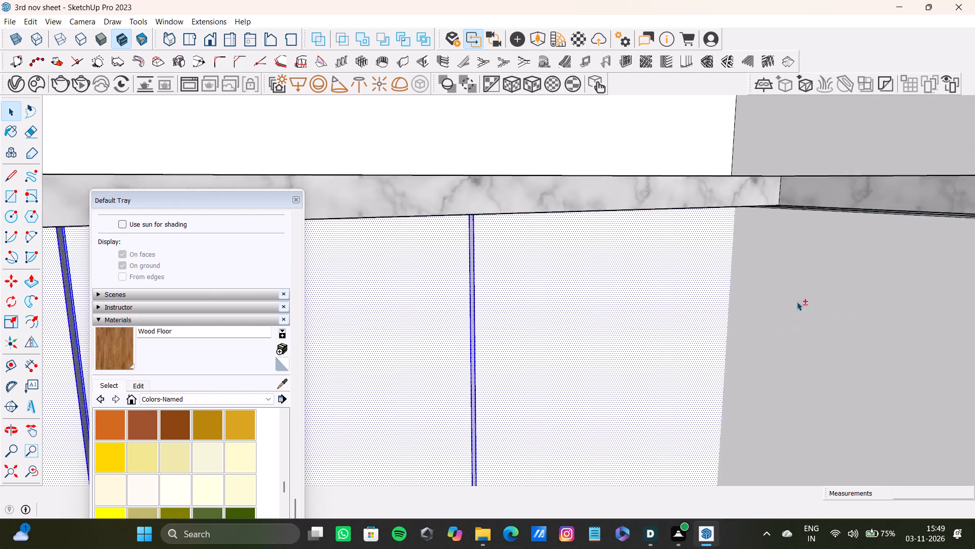
pyautogui.keyDown('shift'); pyautogui.doubleClick(800, 301); pyautogui.keyUp('shift')
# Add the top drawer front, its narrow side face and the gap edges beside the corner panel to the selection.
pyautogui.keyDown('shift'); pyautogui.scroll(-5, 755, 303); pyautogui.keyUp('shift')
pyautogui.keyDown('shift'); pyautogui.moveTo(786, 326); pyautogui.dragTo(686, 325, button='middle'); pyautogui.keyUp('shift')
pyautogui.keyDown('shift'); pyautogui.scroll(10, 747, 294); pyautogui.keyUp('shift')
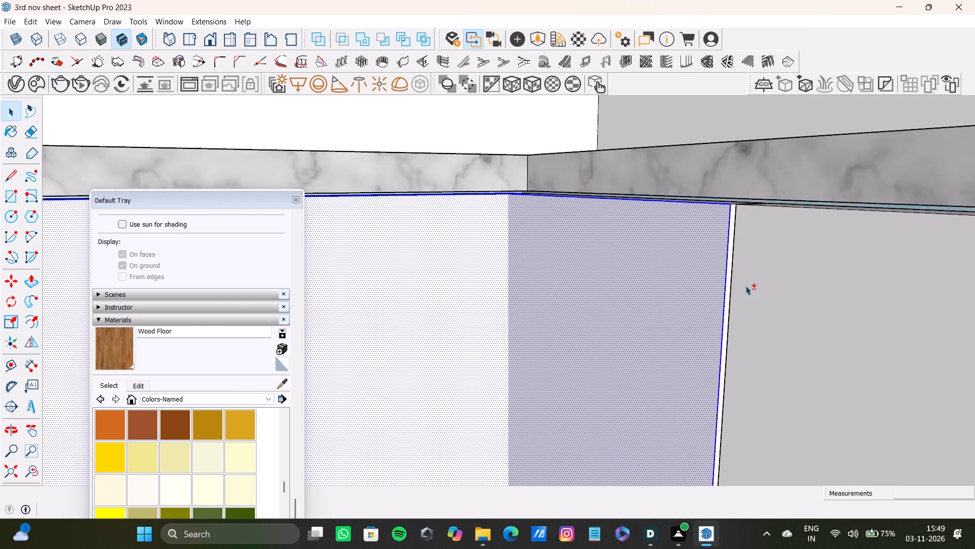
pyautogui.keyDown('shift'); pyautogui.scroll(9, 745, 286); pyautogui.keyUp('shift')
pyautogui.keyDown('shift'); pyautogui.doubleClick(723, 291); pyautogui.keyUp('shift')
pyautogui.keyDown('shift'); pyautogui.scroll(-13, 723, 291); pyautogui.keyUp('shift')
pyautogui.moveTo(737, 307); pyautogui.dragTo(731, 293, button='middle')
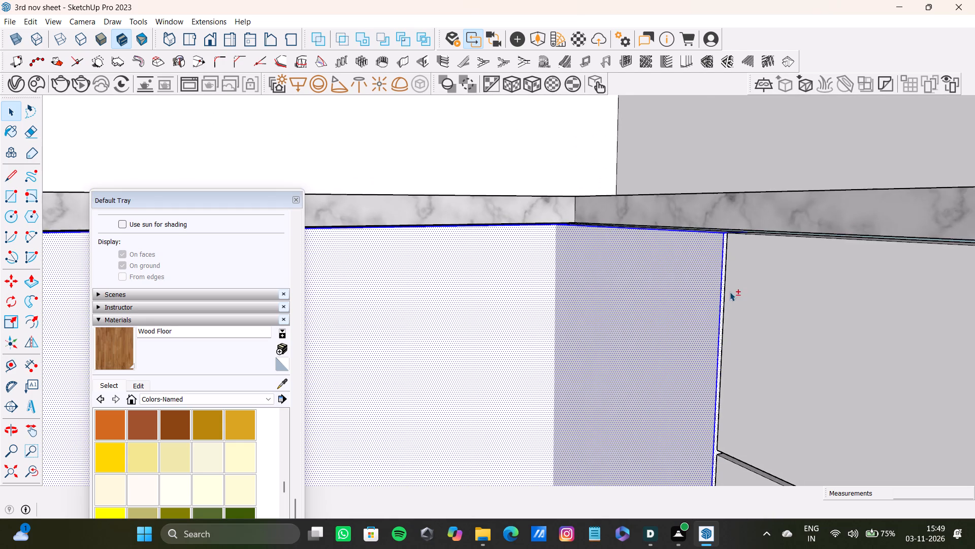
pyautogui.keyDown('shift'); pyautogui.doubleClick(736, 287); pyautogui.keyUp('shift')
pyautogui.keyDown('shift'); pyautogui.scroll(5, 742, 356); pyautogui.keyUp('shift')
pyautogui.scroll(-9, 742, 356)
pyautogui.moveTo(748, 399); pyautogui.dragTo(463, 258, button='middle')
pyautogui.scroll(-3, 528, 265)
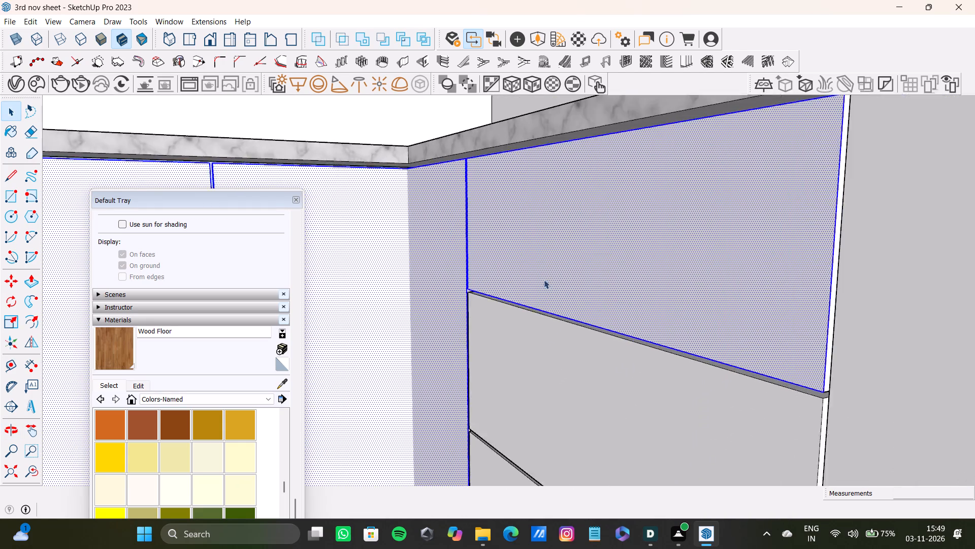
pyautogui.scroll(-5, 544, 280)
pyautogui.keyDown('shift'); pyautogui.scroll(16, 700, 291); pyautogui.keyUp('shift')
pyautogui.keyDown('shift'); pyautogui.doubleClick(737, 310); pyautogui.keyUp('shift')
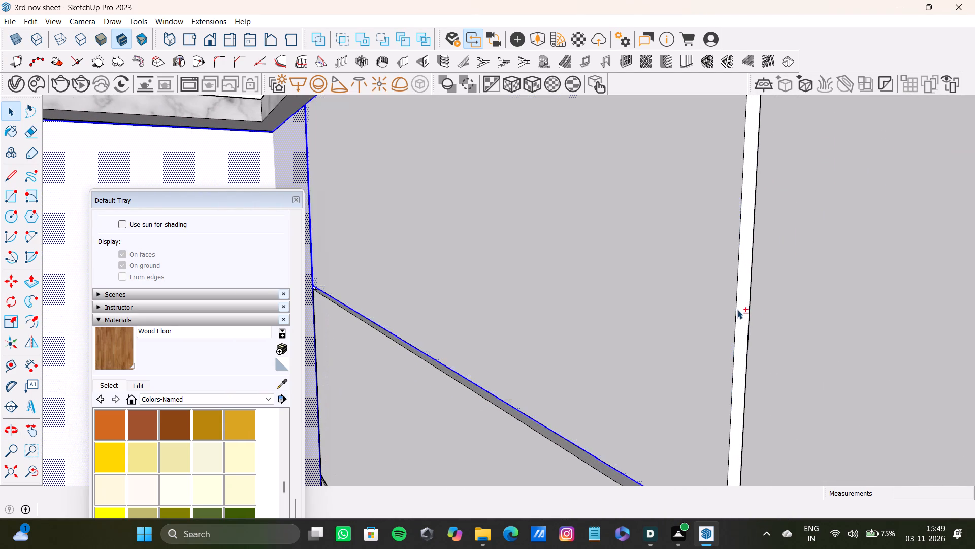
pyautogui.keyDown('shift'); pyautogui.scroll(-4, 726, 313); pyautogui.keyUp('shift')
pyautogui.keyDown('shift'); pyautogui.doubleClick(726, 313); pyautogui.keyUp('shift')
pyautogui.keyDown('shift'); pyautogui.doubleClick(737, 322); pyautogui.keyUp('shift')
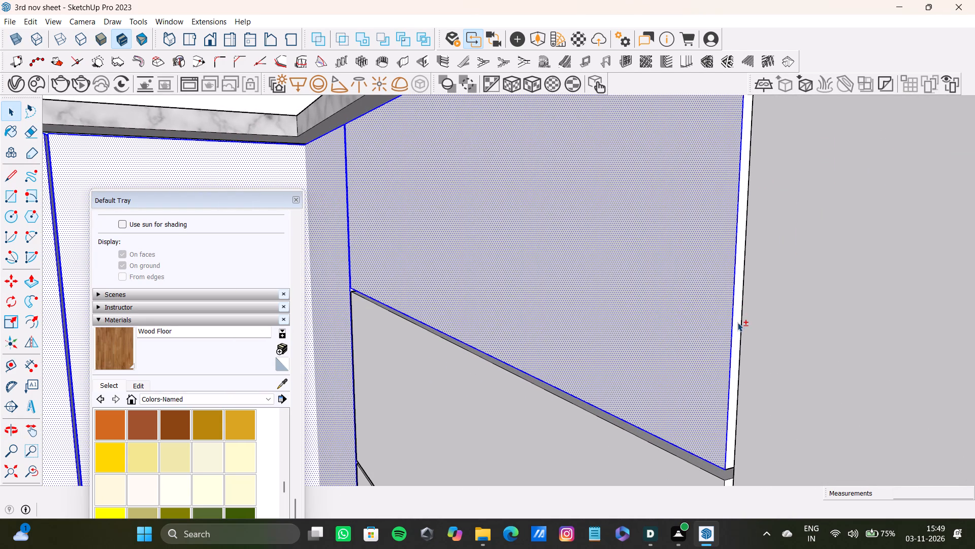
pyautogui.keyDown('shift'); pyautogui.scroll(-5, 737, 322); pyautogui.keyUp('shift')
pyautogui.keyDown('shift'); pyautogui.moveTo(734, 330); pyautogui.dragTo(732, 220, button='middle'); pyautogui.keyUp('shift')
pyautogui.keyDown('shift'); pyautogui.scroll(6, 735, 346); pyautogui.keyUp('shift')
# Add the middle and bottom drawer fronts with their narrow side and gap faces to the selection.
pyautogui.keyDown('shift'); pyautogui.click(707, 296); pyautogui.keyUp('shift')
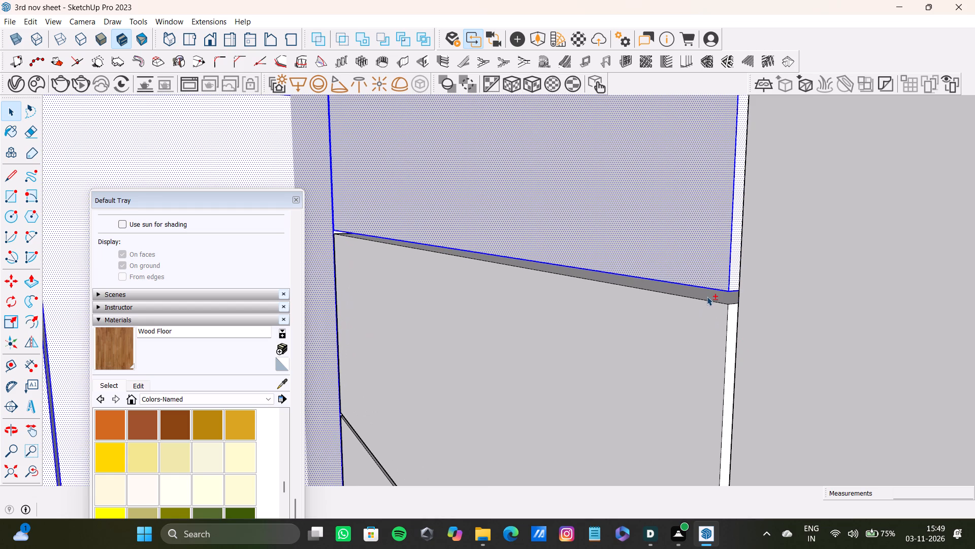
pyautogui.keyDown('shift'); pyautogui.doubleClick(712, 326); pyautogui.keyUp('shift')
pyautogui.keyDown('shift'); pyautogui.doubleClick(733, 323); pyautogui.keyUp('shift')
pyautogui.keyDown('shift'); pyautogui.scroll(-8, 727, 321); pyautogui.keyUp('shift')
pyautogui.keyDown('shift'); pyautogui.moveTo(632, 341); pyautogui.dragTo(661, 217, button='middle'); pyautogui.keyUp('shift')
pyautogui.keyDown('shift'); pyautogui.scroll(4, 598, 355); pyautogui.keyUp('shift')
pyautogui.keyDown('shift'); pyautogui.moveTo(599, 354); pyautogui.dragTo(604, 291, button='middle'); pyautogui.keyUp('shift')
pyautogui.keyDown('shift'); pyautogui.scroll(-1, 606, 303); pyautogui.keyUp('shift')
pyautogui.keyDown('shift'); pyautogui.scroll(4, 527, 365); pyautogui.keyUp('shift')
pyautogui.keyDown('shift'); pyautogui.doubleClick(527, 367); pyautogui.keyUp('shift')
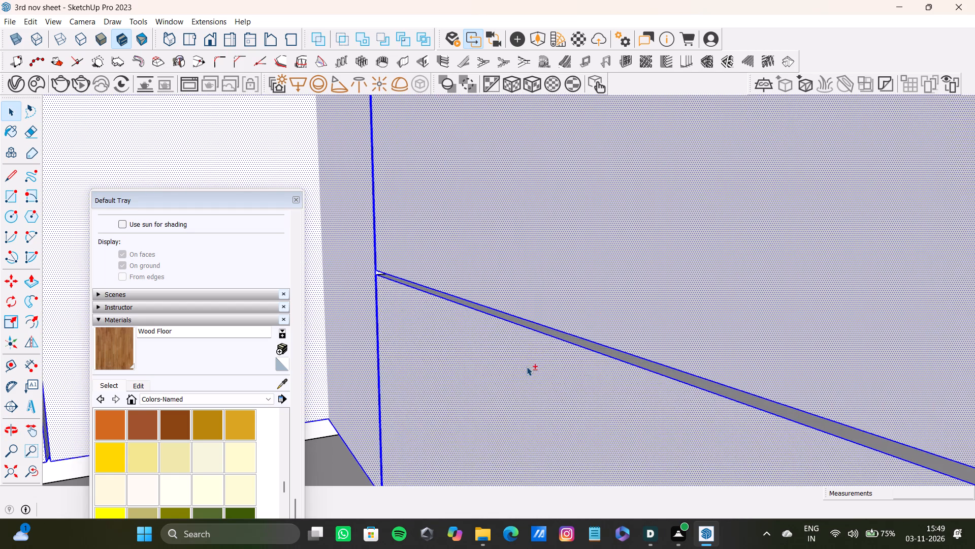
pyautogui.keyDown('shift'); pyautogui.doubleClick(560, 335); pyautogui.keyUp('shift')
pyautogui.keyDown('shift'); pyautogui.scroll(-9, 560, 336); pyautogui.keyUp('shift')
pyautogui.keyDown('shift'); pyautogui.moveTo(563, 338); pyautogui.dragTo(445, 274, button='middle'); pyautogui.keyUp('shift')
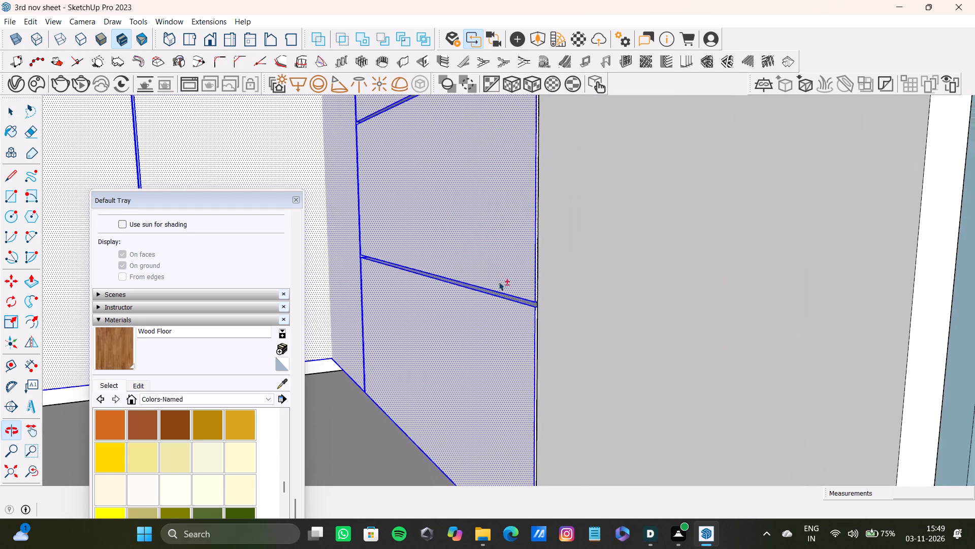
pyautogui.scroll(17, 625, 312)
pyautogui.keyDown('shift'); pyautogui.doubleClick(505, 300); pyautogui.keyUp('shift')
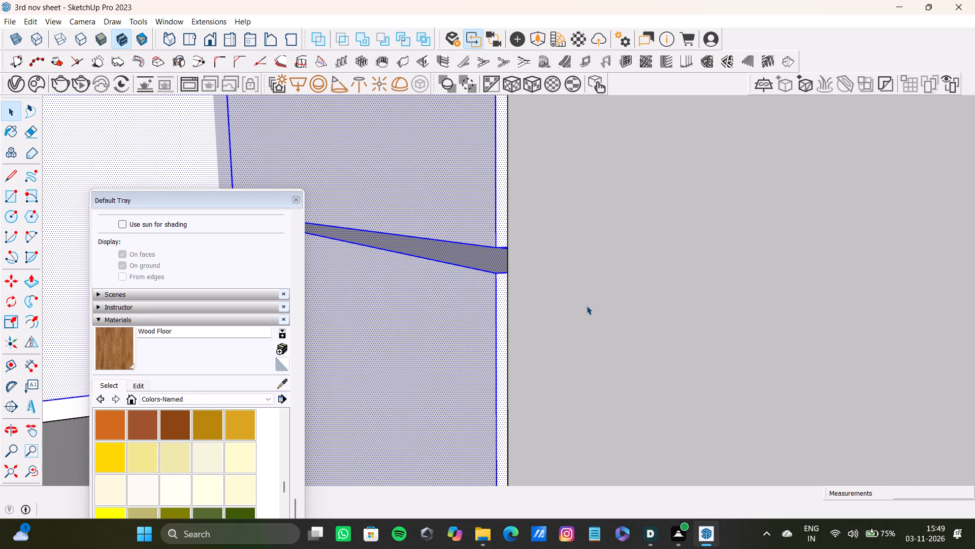
# Select the tall door front between the drawers and the rounded end, together with its narrow side face.
pyautogui.click(587, 306)
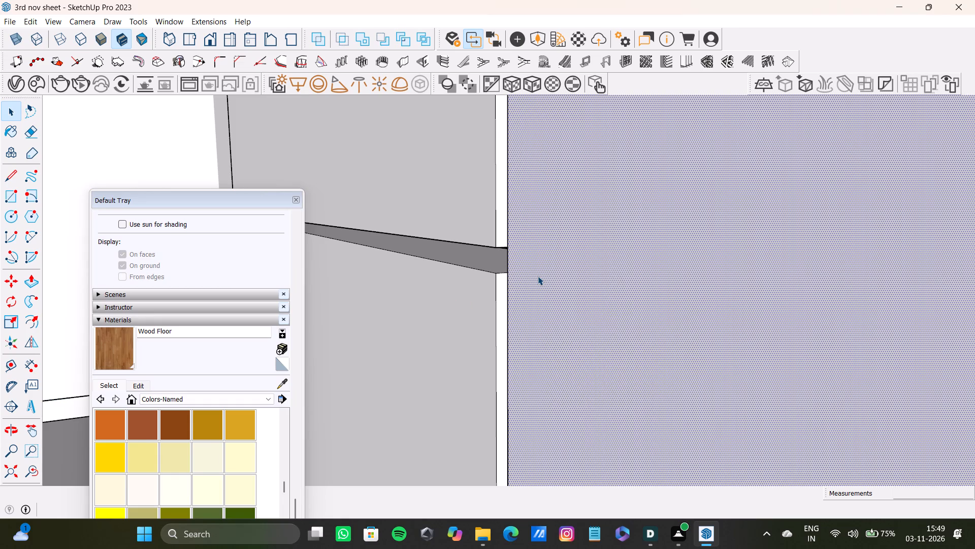
pyautogui.scroll(-6, 641, 462)
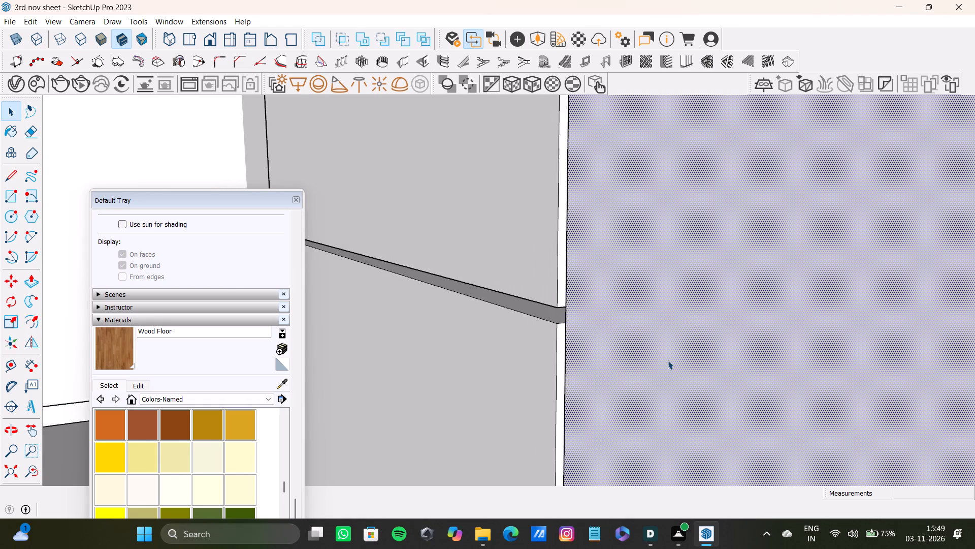
pyautogui.scroll(-20, 668, 360)
pyautogui.scroll(-9, 668, 360)
pyautogui.keyDown('shift'); pyautogui.moveTo(660, 294); pyautogui.dragTo(638, 310, button='middle'); pyautogui.keyUp('shift')
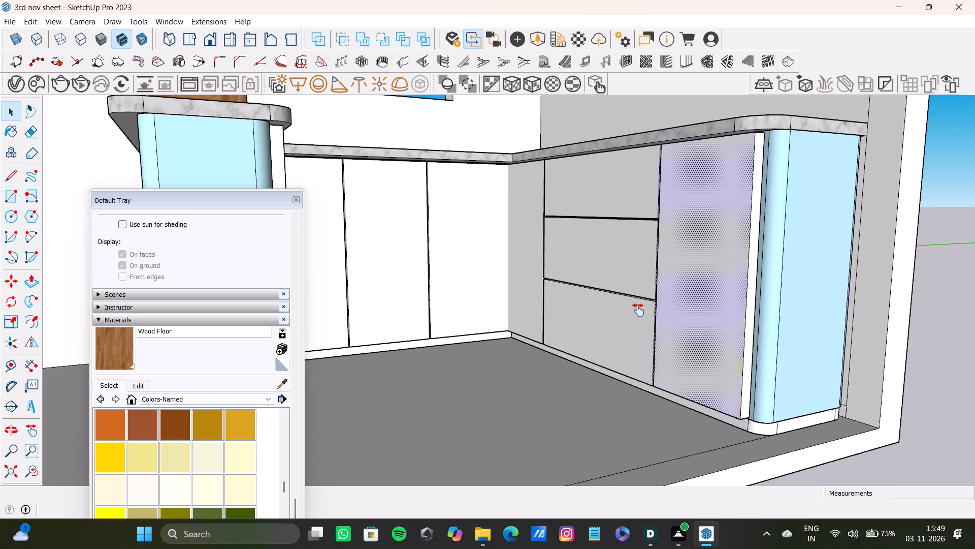
pyautogui.keyDown('shift'); pyautogui.moveTo(638, 310); pyautogui.dragTo(621, 326, button='middle'); pyautogui.keyUp('shift')
pyautogui.keyDown('shift'); pyautogui.doubleClick(685, 250); pyautogui.keyUp('shift')
pyautogui.keyDown('shift'); pyautogui.doubleClick(700, 262); pyautogui.keyUp('shift')
pyautogui.keyDown('shift'); pyautogui.doubleClick(708, 269); pyautogui.keyUp('shift')
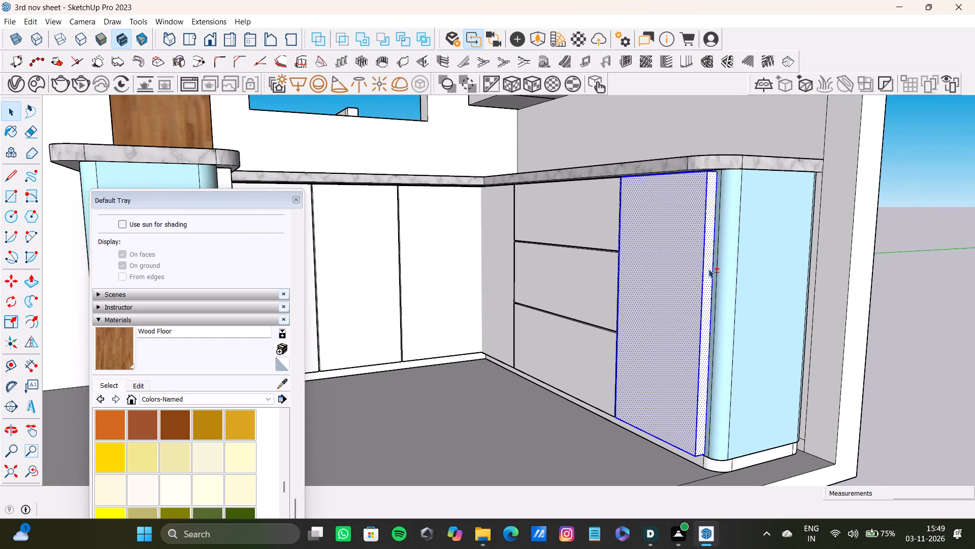
# Add the top and middle drawer fronts and their narrow side faces along the tall door to the selection.
pyautogui.keyDown('shift'); pyautogui.doubleClick(598, 230); pyautogui.keyUp('shift')
pyautogui.keyDown('shift'); pyautogui.scroll(9, 636, 264); pyautogui.keyUp('shift')
pyautogui.keyDown('shift'); pyautogui.doubleClick(566, 281); pyautogui.keyUp('shift')
pyautogui.keyDown('shift'); pyautogui.scroll(6, 591, 258); pyautogui.keyUp('shift')
pyautogui.keyDown('shift'); pyautogui.scroll(-7, 596, 249); pyautogui.keyUp('shift')
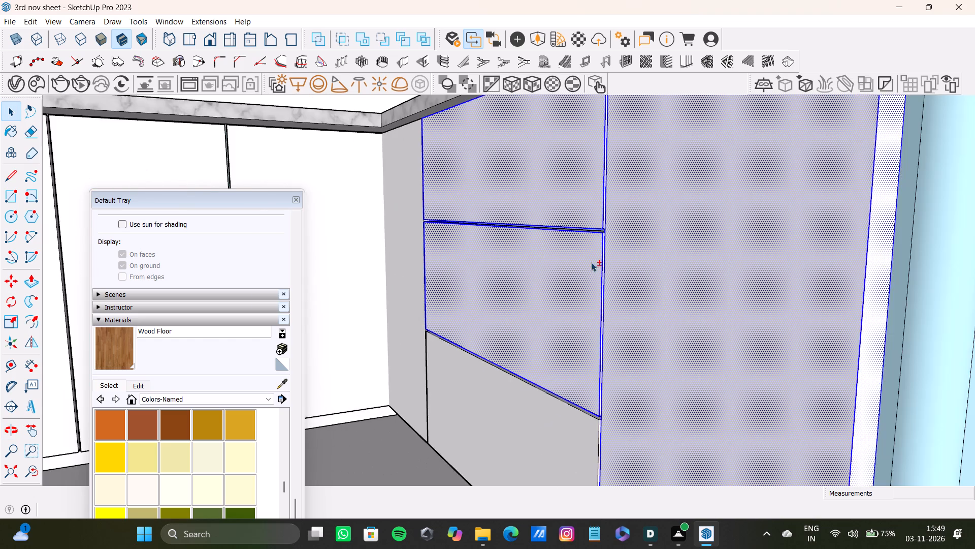
pyautogui.keyDown('shift'); pyautogui.scroll(18, 598, 265); pyautogui.keyUp('shift')
pyautogui.keyDown('shift'); pyautogui.doubleClick(596, 343); pyautogui.keyUp('shift')
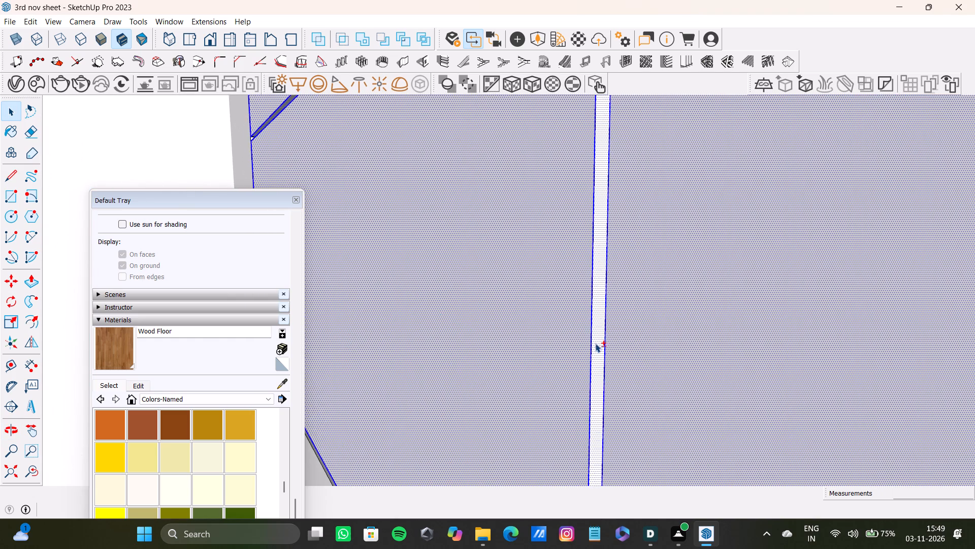
pyautogui.keyDown('shift'); pyautogui.scroll(-11, 594, 337); pyautogui.keyUp('shift')
pyautogui.keyDown('shift'); pyautogui.moveTo(572, 252); pyautogui.dragTo(601, 356, button='middle'); pyautogui.keyUp('shift')
pyautogui.keyDown('shift'); pyautogui.scroll(10, 623, 272); pyautogui.keyUp('shift')
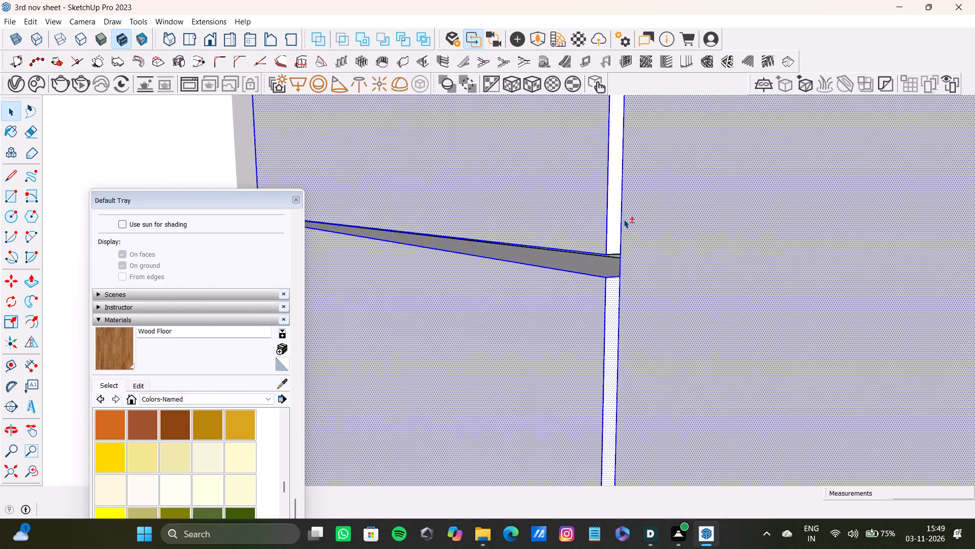
pyautogui.keyDown('shift'); pyautogui.scroll(2, 624, 219); pyautogui.keyUp('shift')
pyautogui.keyDown('shift'); pyautogui.click(624, 219); pyautogui.keyUp('shift')
pyautogui.keyDown('shift'); pyautogui.doubleClick(611, 229); pyautogui.keyUp('shift')
pyautogui.keyDown('shift'); pyautogui.doubleClick(632, 237); pyautogui.keyUp('shift')
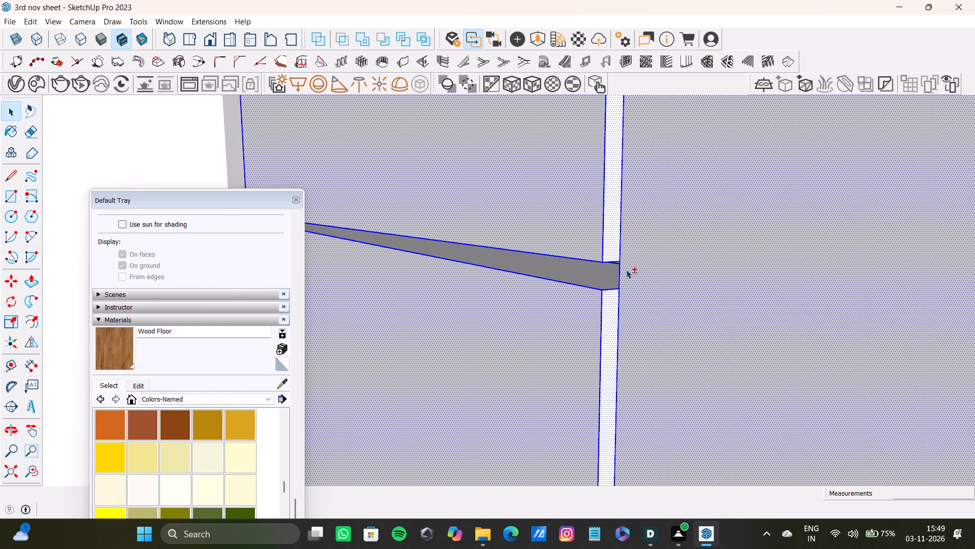
pyautogui.keyDown('shift'); pyautogui.doubleClick(610, 277); pyautogui.keyUp('shift')
# Add the bottom drawer front and the remaining gap edges beside the tall door to the selection.
pyautogui.keyDown('shift'); pyautogui.scroll(-5, 609, 277); pyautogui.keyUp('shift')
pyautogui.keyDown('shift'); pyautogui.moveTo(604, 280); pyautogui.dragTo(718, 262, button='middle'); pyautogui.keyUp('shift')
pyautogui.keyDown('shift'); pyautogui.scroll(5, 693, 353); pyautogui.keyUp('shift')
pyautogui.keyDown('shift'); pyautogui.doubleClick(692, 342); pyautogui.keyUp('shift')
pyautogui.keyDown('shift'); pyautogui.scroll(-14, 682, 332); pyautogui.keyUp('shift')
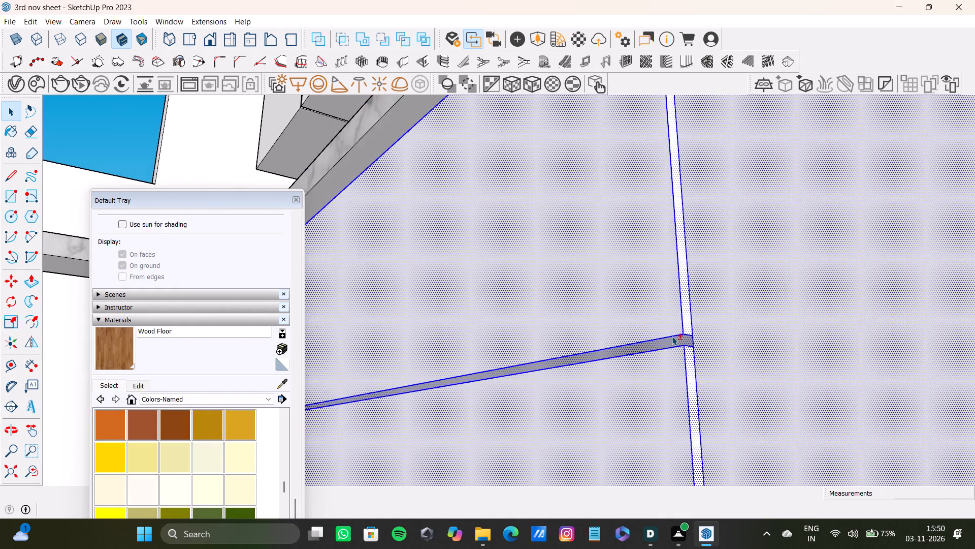
pyautogui.keyDown('shift'); pyautogui.scroll(-3, 672, 336); pyautogui.keyUp('shift')
pyautogui.keyDown('shift'); pyautogui.moveTo(672, 336); pyautogui.dragTo(673, 200, button='middle'); pyautogui.keyUp('shift')
pyautogui.keyDown('shift'); pyautogui.scroll(-7, 662, 267); pyautogui.keyUp('shift')
pyautogui.keyDown('shift'); pyautogui.scroll(1, 650, 336); pyautogui.keyUp('shift')
pyautogui.keyDown('shift'); pyautogui.moveTo(651, 308); pyautogui.dragTo(635, 220, button='middle'); pyautogui.keyUp('shift')
pyautogui.keyDown('shift'); pyautogui.scroll(-1, 637, 219); pyautogui.keyUp('shift')
pyautogui.keyDown('shift'); pyautogui.scroll(4, 616, 498); pyautogui.keyUp('shift')
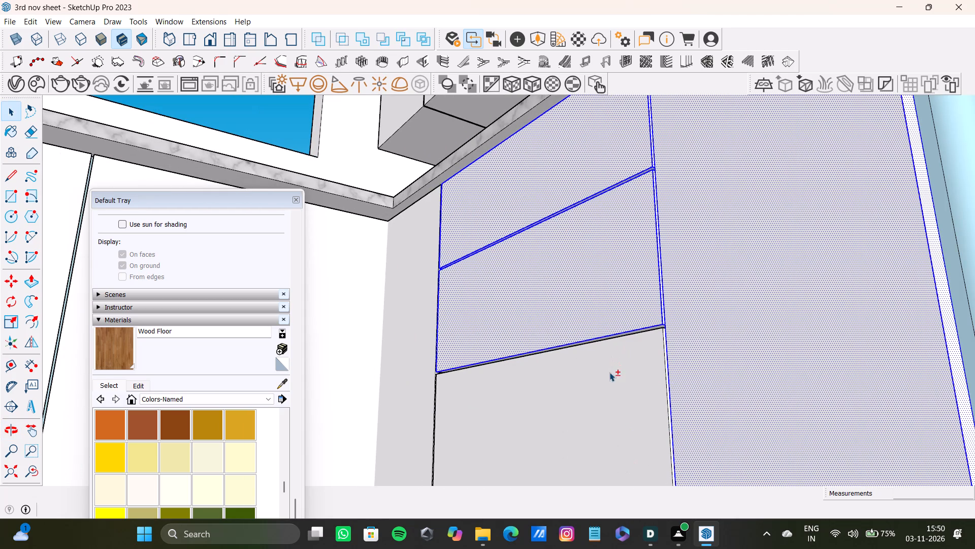
pyautogui.keyDown('shift'); pyautogui.doubleClick(609, 372); pyautogui.keyUp('shift')
pyautogui.keyDown('shift'); pyautogui.scroll(-7, 795, 253); pyautogui.keyUp('shift')
pyautogui.keyDown('shift'); pyautogui.moveTo(709, 332); pyautogui.dragTo(656, 402, button='middle'); pyautogui.keyUp('shift')
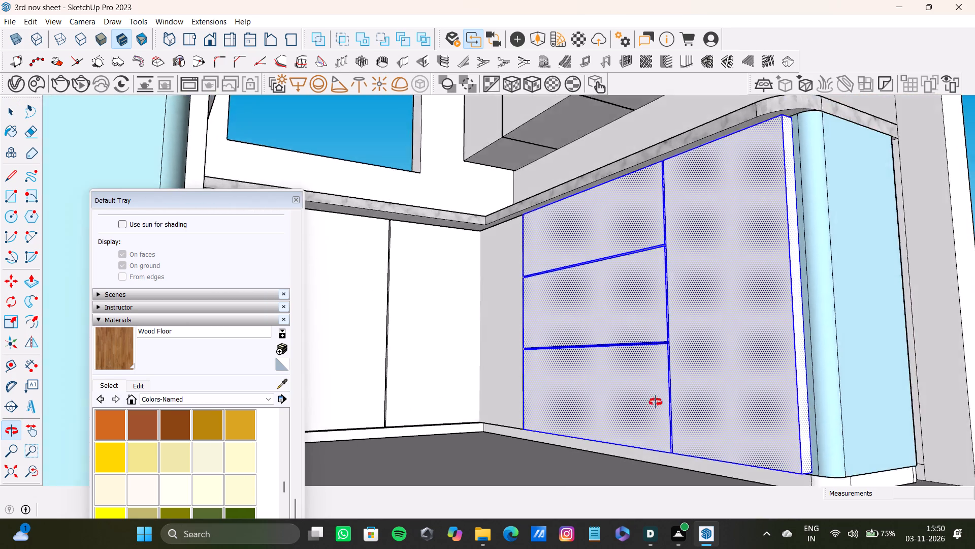
pyautogui.keyDown('shift'); pyautogui.moveTo(656, 402); pyautogui.dragTo(648, 415, button='middle'); pyautogui.keyUp('shift')
# Add the narrow corner panel, the adjoining third back cabinet door and its gap edge to the selection.
pyautogui.scroll(10, 690, 378)
pyautogui.keyDown('shift'); pyautogui.scroll(4, 368, 369); pyautogui.keyUp('shift')
pyautogui.keyDown('shift'); pyautogui.scroll(-3, 628, 291); pyautogui.keyUp('shift')
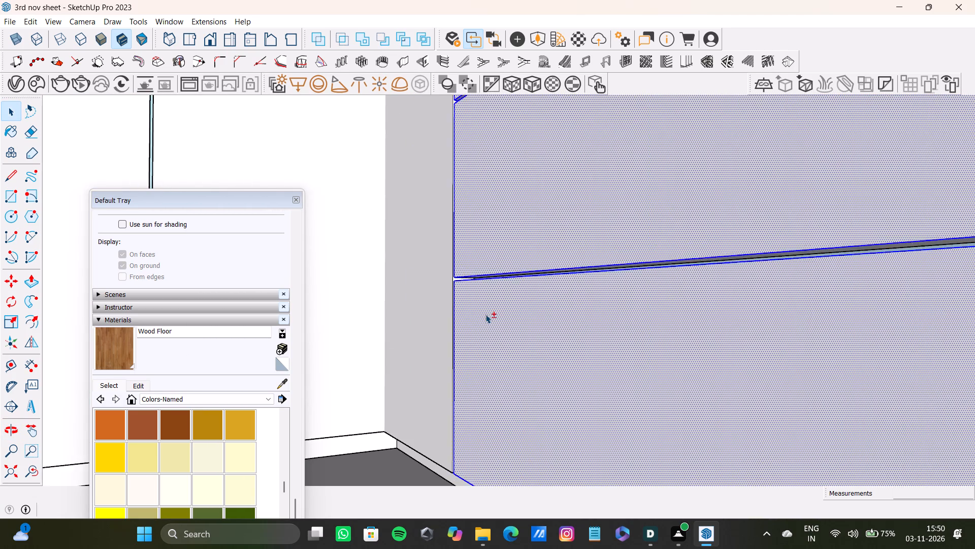
pyautogui.keyDown('shift'); pyautogui.scroll(-5, 485, 314); pyautogui.keyUp('shift')
pyautogui.keyDown('shift'); pyautogui.moveTo(485, 313); pyautogui.dragTo(723, 335, button='middle'); pyautogui.keyUp('shift')
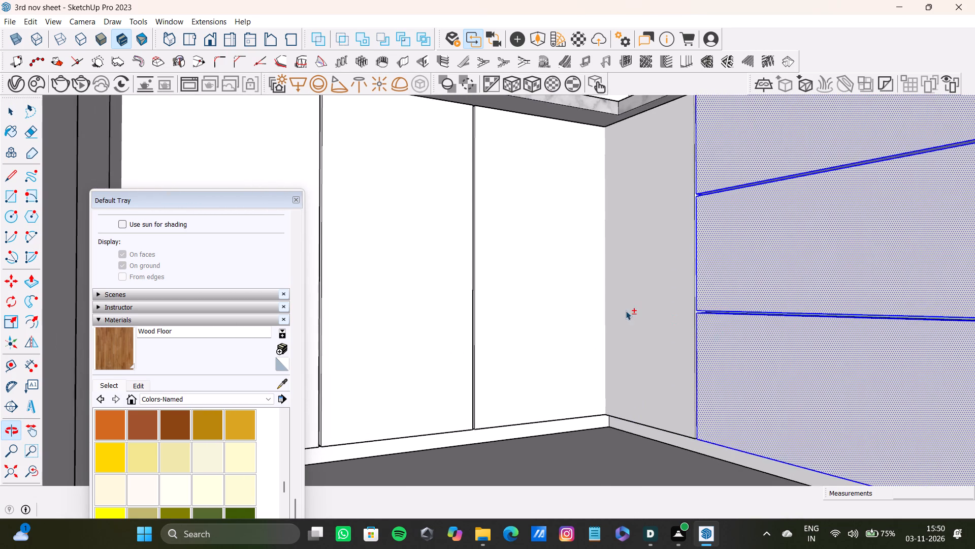
pyautogui.keyDown('shift'); pyautogui.scroll(3, 626, 311); pyautogui.keyUp('shift')
pyautogui.keyDown('shift'); pyautogui.doubleClick(657, 296); pyautogui.keyUp('shift')
pyautogui.keyDown('shift'); pyautogui.doubleClick(559, 303); pyautogui.keyUp('shift')
pyautogui.keyDown('shift'); pyautogui.scroll(8, 415, 354); pyautogui.keyUp('shift')
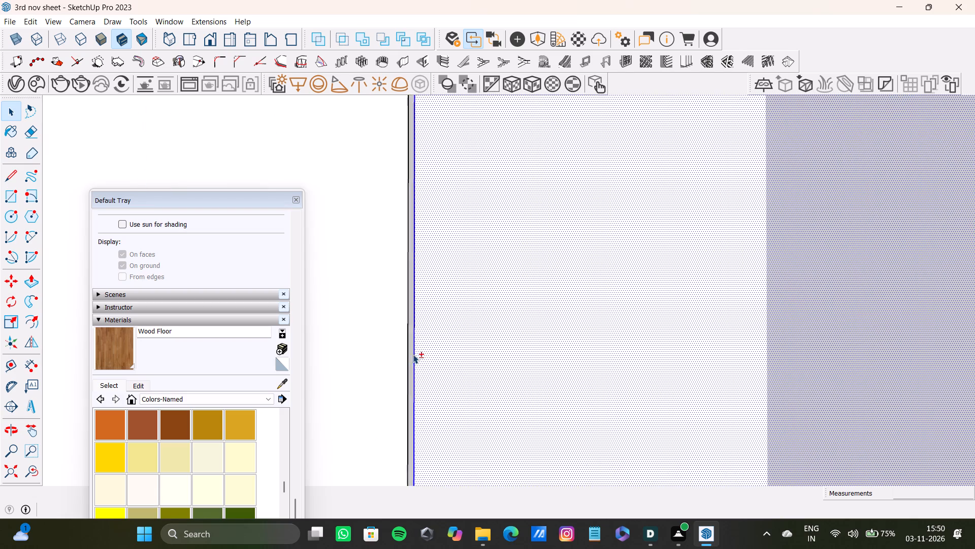
pyautogui.keyDown('shift'); pyautogui.scroll(5, 413, 354); pyautogui.keyUp('shift')
pyautogui.keyDown('shift'); pyautogui.doubleClick(412, 355); pyautogui.keyUp('shift')
pyautogui.keyDown('shift'); pyautogui.scroll(-17, 443, 350); pyautogui.keyUp('shift')
pyautogui.keyDown('shift'); pyautogui.moveTo(528, 395); pyautogui.dragTo(839, 397, button='middle'); pyautogui.keyUp('shift')
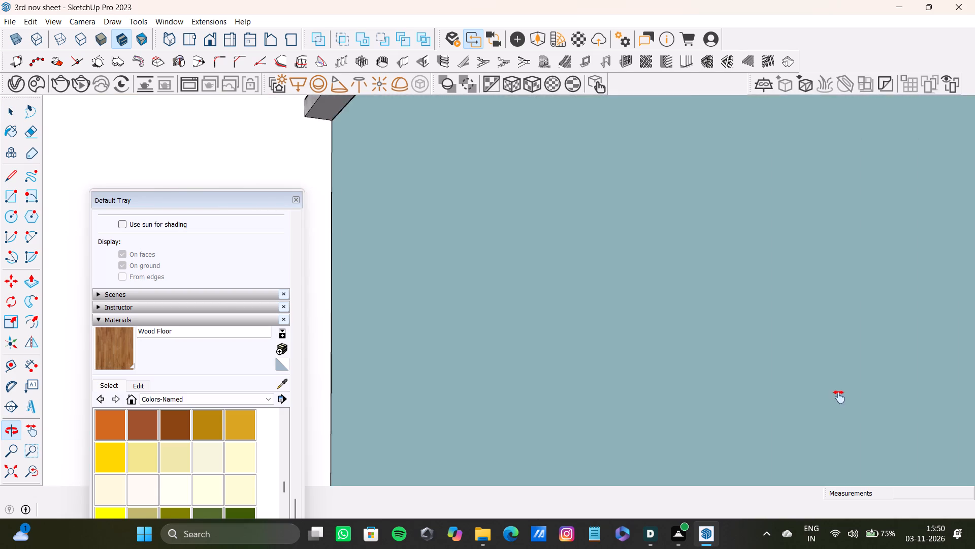
pyautogui.keyDown('shift'); pyautogui.moveTo(839, 397); pyautogui.dragTo(695, 412, button='middle'); pyautogui.keyUp('shift')
# Add the second and first back base cabinet doors to the selection.
pyautogui.click(8, 466)
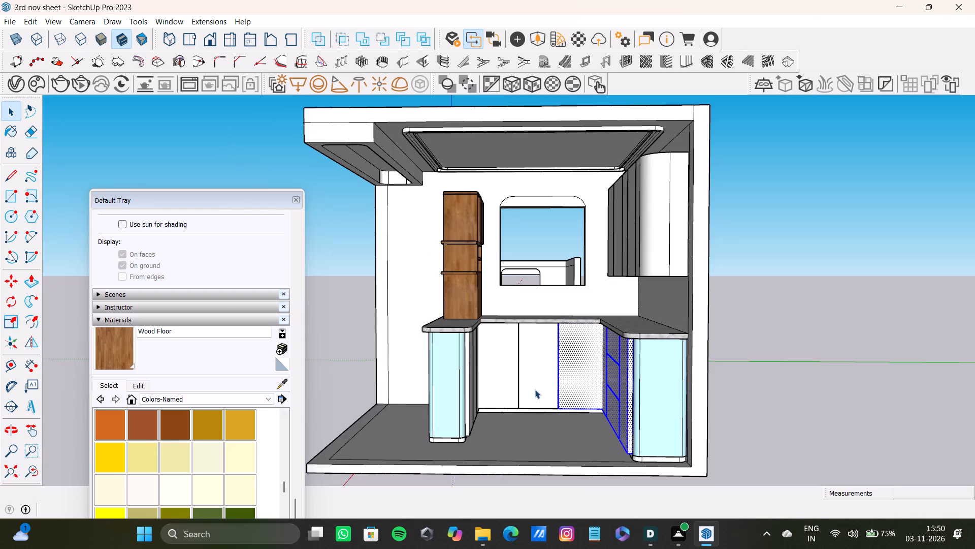
pyautogui.moveTo(539, 387); pyautogui.dragTo(502, 439, button='middle')
pyautogui.scroll(11, 509, 388)
pyautogui.keyDown('shift'); pyautogui.doubleClick(538, 329); pyautogui.keyUp('shift')
pyautogui.keyDown('shift'); pyautogui.scroll(3, 475, 342); pyautogui.keyUp('shift')
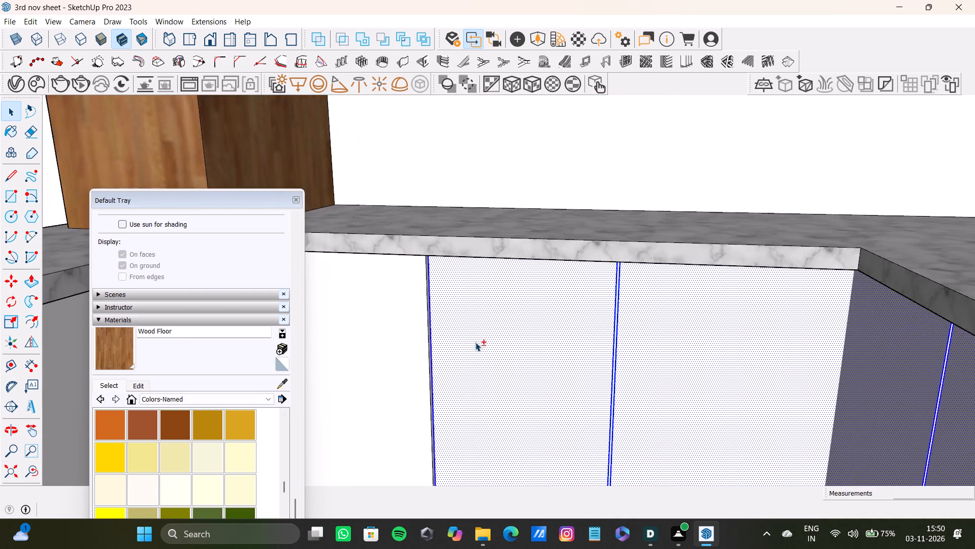
pyautogui.keyDown('shift'); pyautogui.scroll(9, 475, 342); pyautogui.keyUp('shift')
pyautogui.keyDown('shift'); pyautogui.moveTo(484, 240); pyautogui.dragTo(731, 247, button='middle'); pyautogui.keyUp('shift')
pyautogui.keyDown('shift'); pyautogui.scroll(3, 652, 254); pyautogui.keyUp('shift')
pyautogui.keyDown('shift'); pyautogui.doubleClick(617, 279); pyautogui.keyUp('shift')
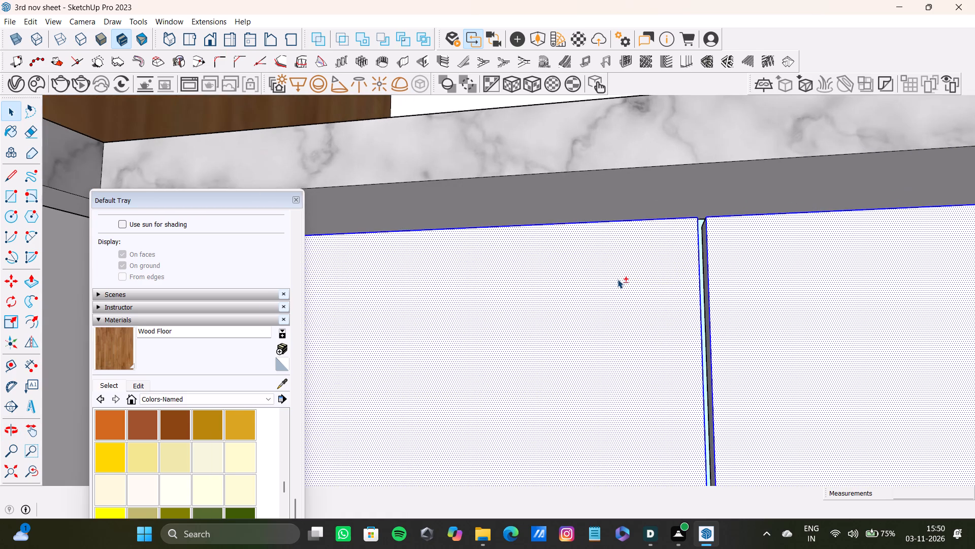
# Add the narrow side face in the gap between the first and second back cabinet doors to the selection.
pyautogui.keyDown('shift'); pyautogui.scroll(-5, 685, 289); pyautogui.keyUp('shift')
pyautogui.moveTo(666, 303); pyautogui.dragTo(636, 299, button='middle')
pyautogui.keyDown('shift'); pyautogui.scroll(11, 672, 280); pyautogui.keyUp('shift')
pyautogui.moveTo(691, 276); pyautogui.dragTo(639, 287, button='middle')
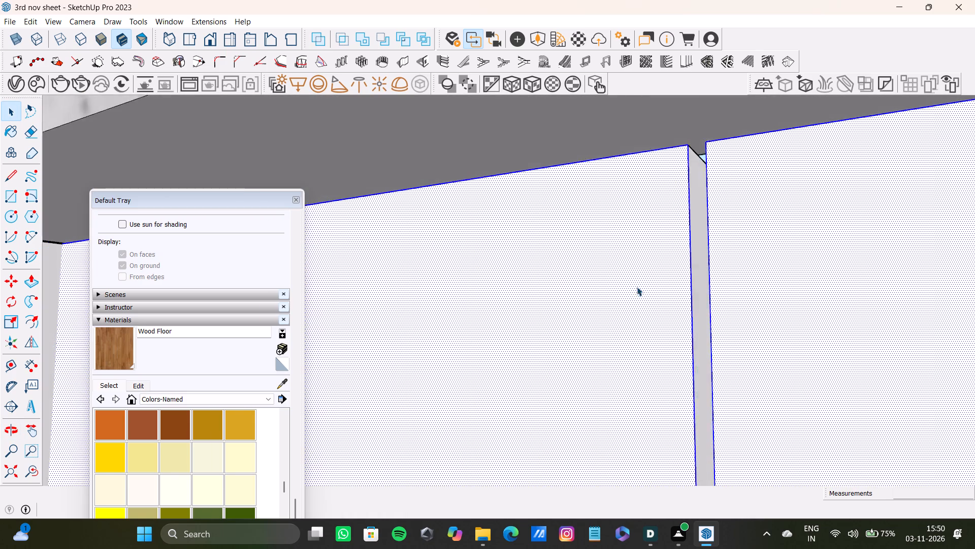
pyautogui.keyDown('shift'); pyautogui.scroll(3, 693, 268); pyautogui.keyUp('shift')
pyautogui.keyDown('shift'); pyautogui.doubleClick(693, 268); pyautogui.keyUp('shift')
pyautogui.keyDown('shift'); pyautogui.scroll(-15, 693, 268); pyautogui.keyUp('shift')
pyautogui.moveTo(711, 292); pyautogui.dragTo(912, 310, button='middle')
pyautogui.scroll(2, 711, 320)
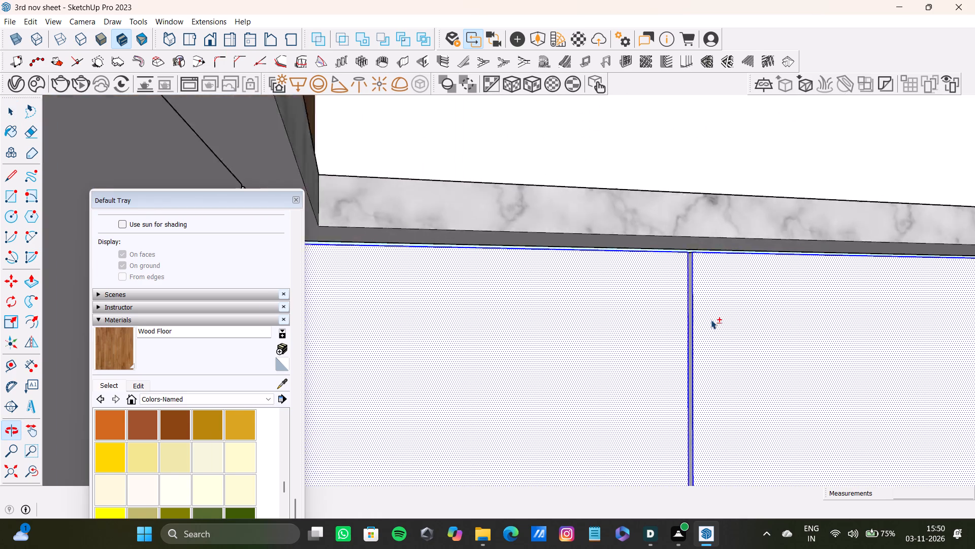
pyautogui.scroll(6, 711, 320)
pyautogui.keyDown('shift'); pyautogui.scroll(-9, 707, 317); pyautogui.keyUp('shift')
pyautogui.scroll(4, 709, 316)
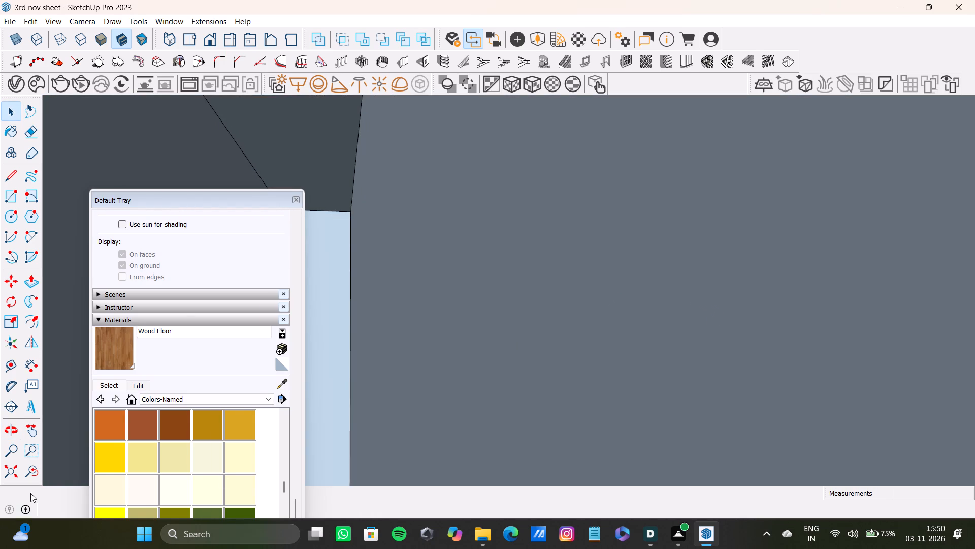
pyautogui.keyDown('shift'); pyautogui.click(16, 470); pyautogui.keyUp('shift')
# Add the remaining narrow side faces in the gaps between the three back cabinet doors to the selection.
pyautogui.keyDown('shift'); pyautogui.scroll(20, 519, 370); pyautogui.keyUp('shift')
pyautogui.keyDown('shift'); pyautogui.scroll(2, 519, 370); pyautogui.keyUp('shift')
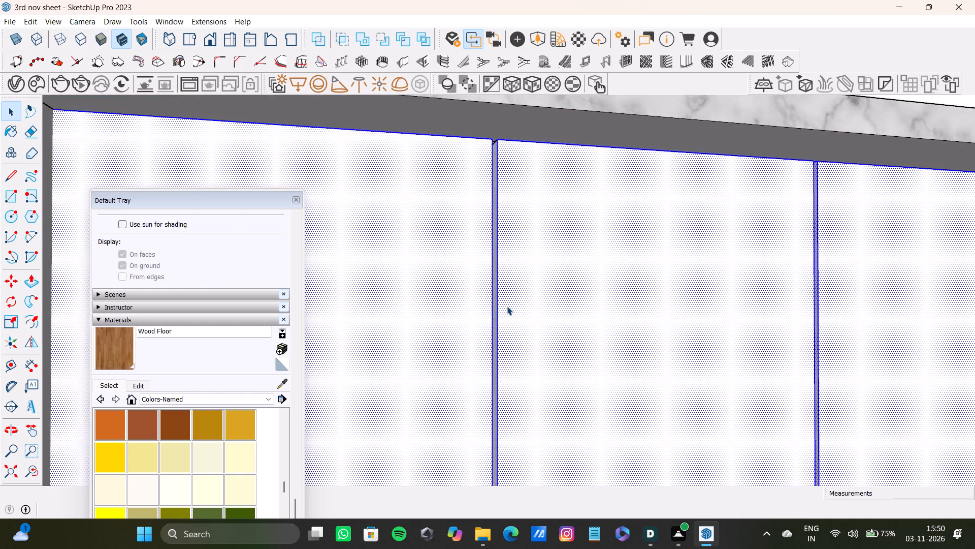
pyautogui.keyDown('shift'); pyautogui.scroll(8, 507, 306); pyautogui.keyUp('shift')
pyautogui.moveTo(492, 320); pyautogui.dragTo(512, 321, button='middle')
pyautogui.keyDown('shift'); pyautogui.scroll(5, 495, 338); pyautogui.keyUp('shift')
pyautogui.keyDown('shift'); pyautogui.doubleClick(495, 338); pyautogui.keyUp('shift')
pyautogui.keyDown('shift'); pyautogui.scroll(-7, 495, 338); pyautogui.keyUp('shift')
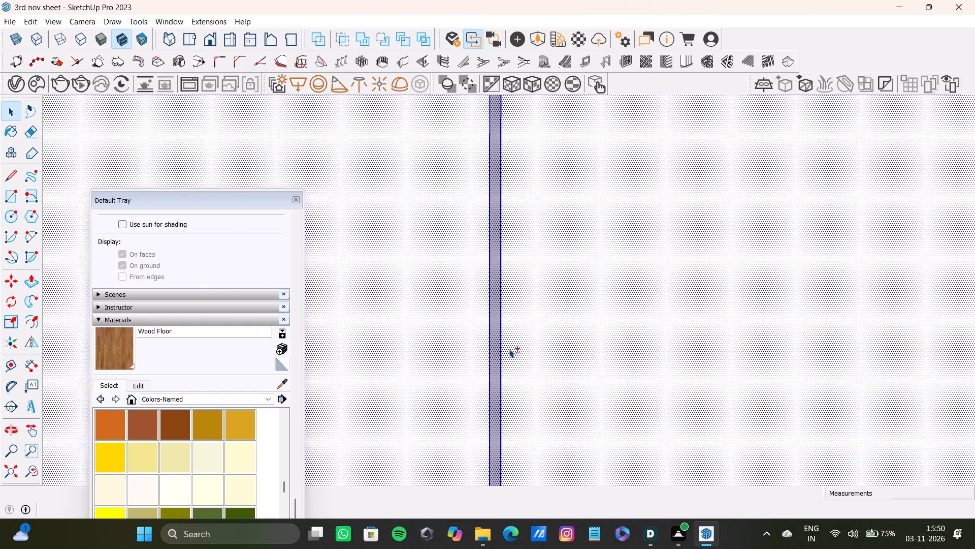
pyautogui.keyDown('shift'); pyautogui.scroll(-10, 509, 349); pyautogui.keyUp('shift')
pyautogui.keyDown('shift'); pyautogui.moveTo(618, 345); pyautogui.dragTo(308, 351, button='middle'); pyautogui.keyUp('shift')
pyautogui.scroll(11, 601, 306)
pyautogui.keyDown('shift'); pyautogui.doubleClick(719, 340); pyautogui.keyUp('shift')
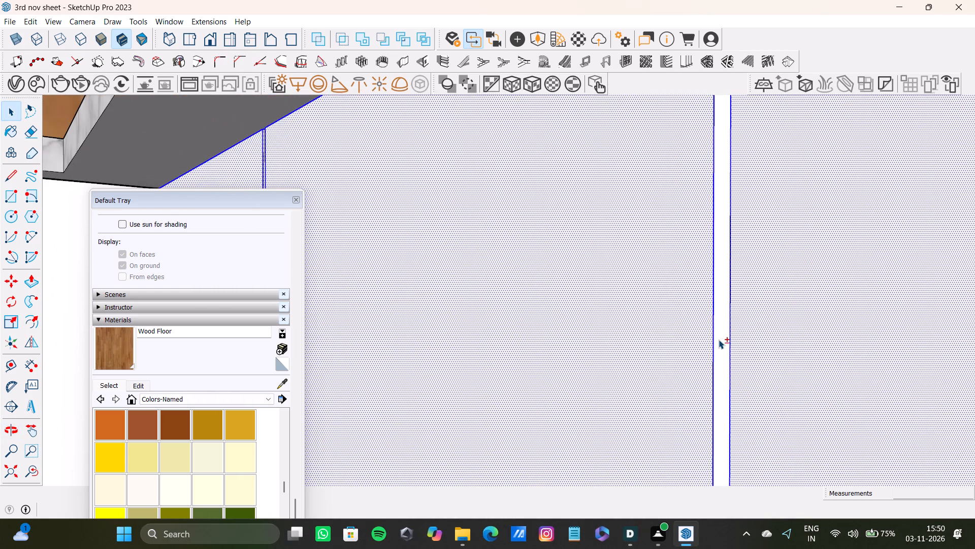
pyautogui.keyDown('shift'); pyautogui.scroll(-13, 712, 349); pyautogui.keyUp('shift')
pyautogui.keyDown('shift'); pyautogui.scroll(1, 703, 359); pyautogui.keyUp('shift')
pyautogui.keyDown('shift'); pyautogui.scroll(-10, 700, 362); pyautogui.keyUp('shift')
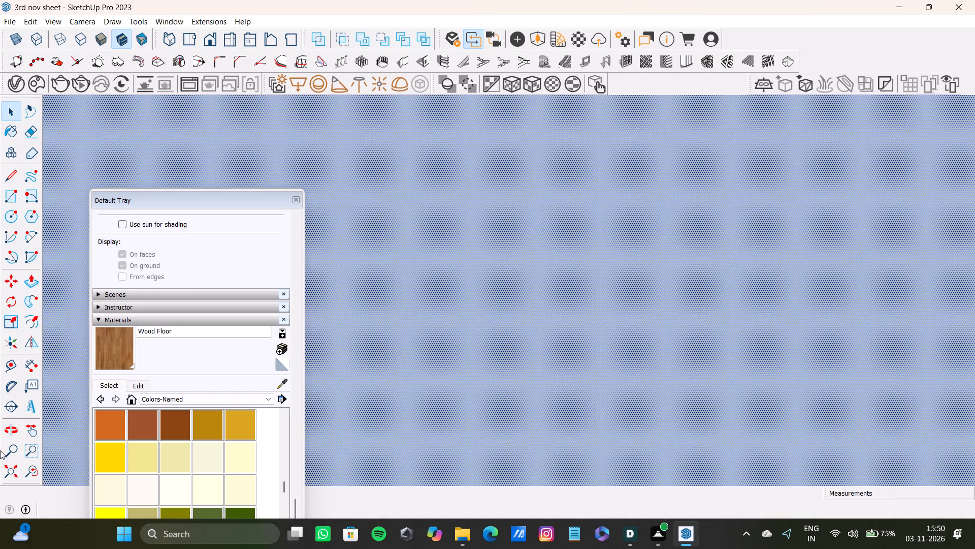
pyautogui.keyDown('shift'); pyautogui.click(4, 456); pyautogui.keyUp('shift')
pyautogui.keyDown('shift'); pyautogui.click(18, 470); pyautogui.keyUp('shift')
pyautogui.moveTo(306, 389); pyautogui.dragTo(611, 386, button='middle')
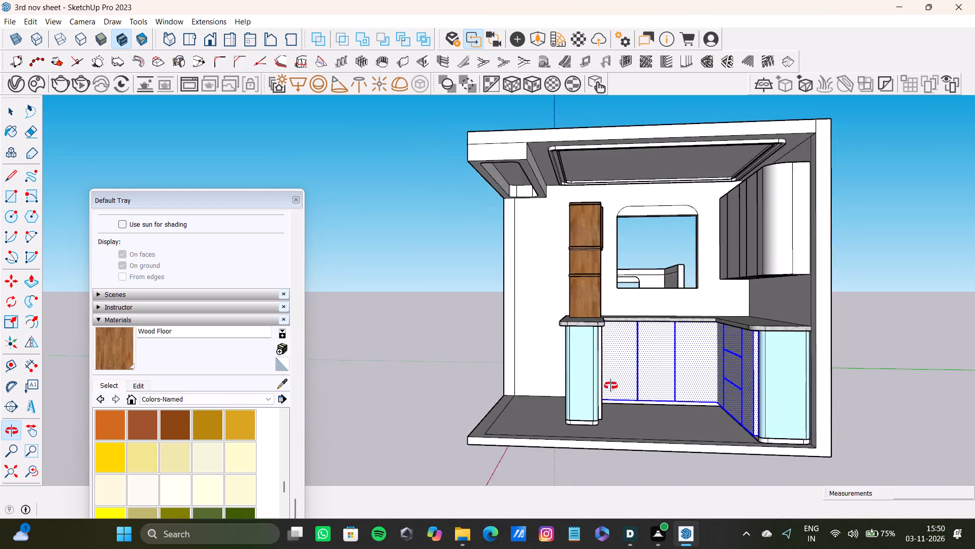
# Add the peninsula cabinet's inner door faces, its narrow white front edge face and the adjoining corner panel to the selection.
pyautogui.moveTo(611, 386); pyautogui.dragTo(550, 396, button='middle')
pyautogui.keyDown('shift'); pyautogui.scroll(11, 580, 372); pyautogui.keyUp('shift')
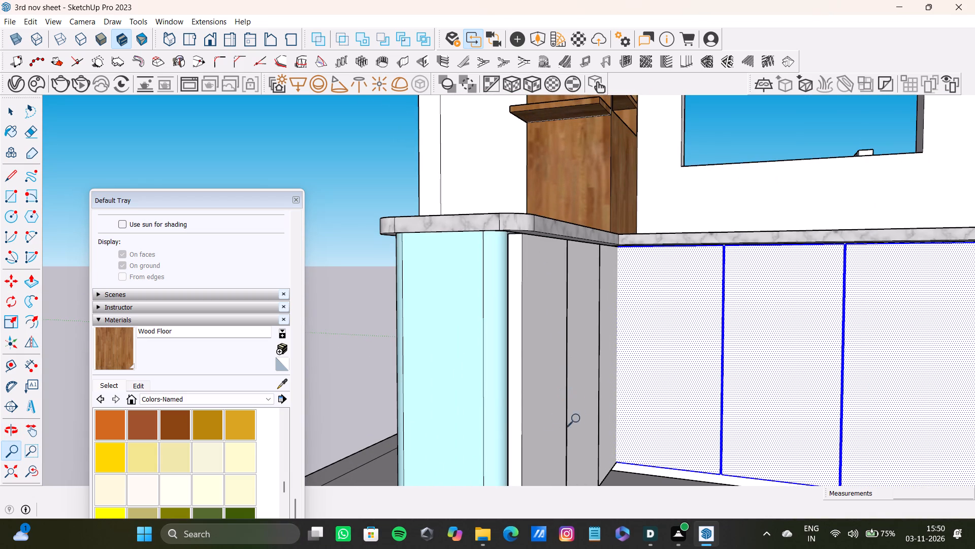
pyautogui.keyDown('shift'); pyautogui.doubleClick(545, 353); pyautogui.keyUp('shift')
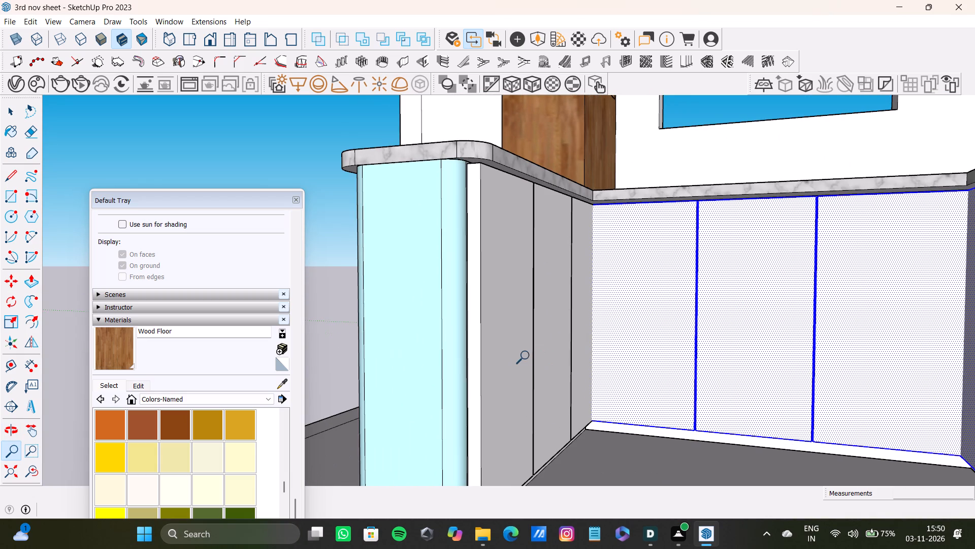
pyautogui.scroll(-8, 522, 360)
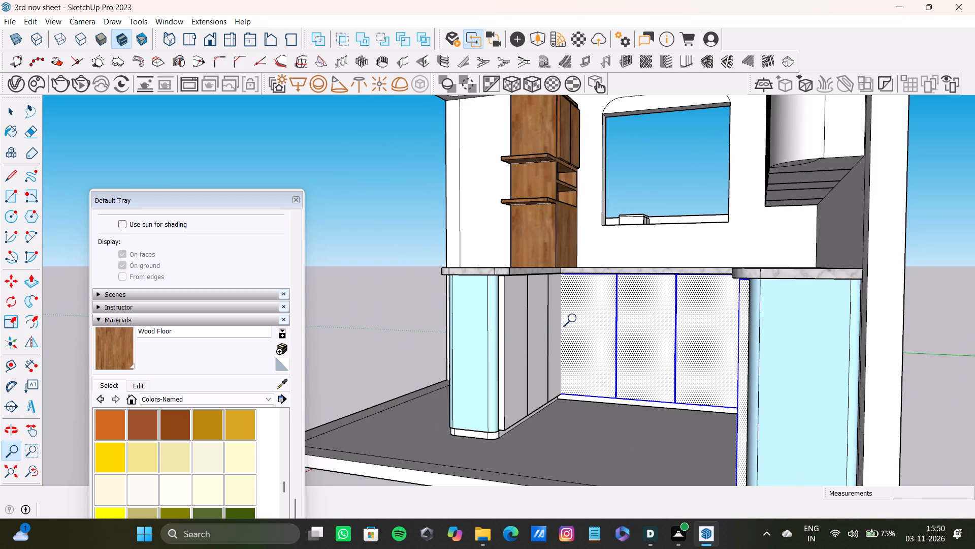
pyautogui.keyDown('shift'); pyautogui.scroll(6, 638, 343); pyautogui.keyUp('shift')
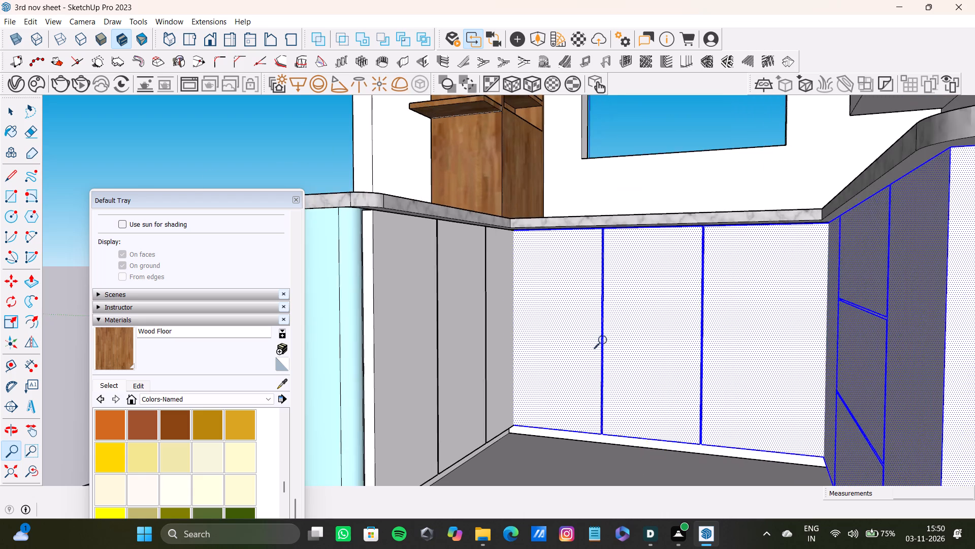
pyautogui.keyDown('shift'); pyautogui.scroll(2, 605, 341); pyautogui.keyUp('shift')
pyautogui.keyDown('shift'); pyautogui.doubleClick(392, 286); pyautogui.keyUp('shift')
pyautogui.keyDown('shift'); pyautogui.doubleClick(405, 285); pyautogui.keyUp('shift')
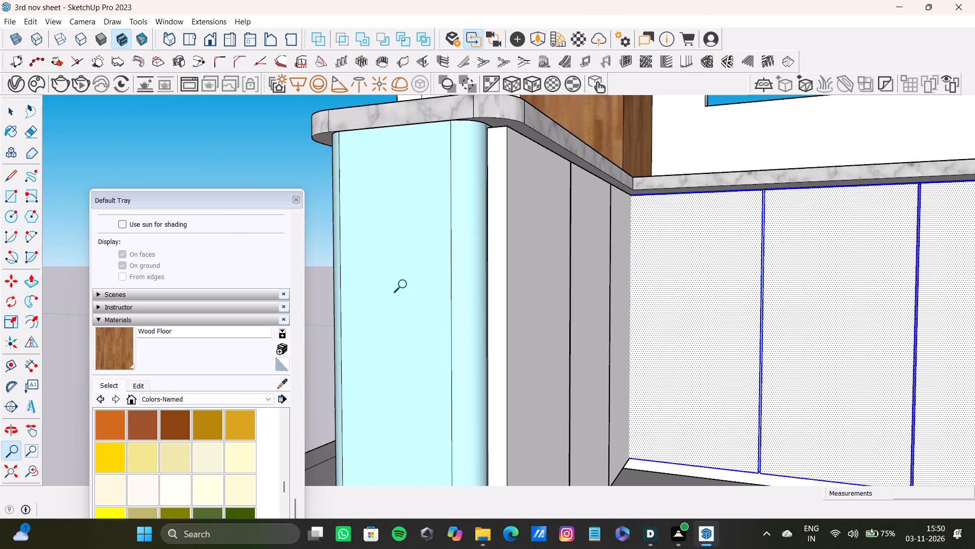
pyautogui.press('space')
pyautogui.keyDown('shift'); pyautogui.doubleClick(514, 302); pyautogui.keyUp('shift')
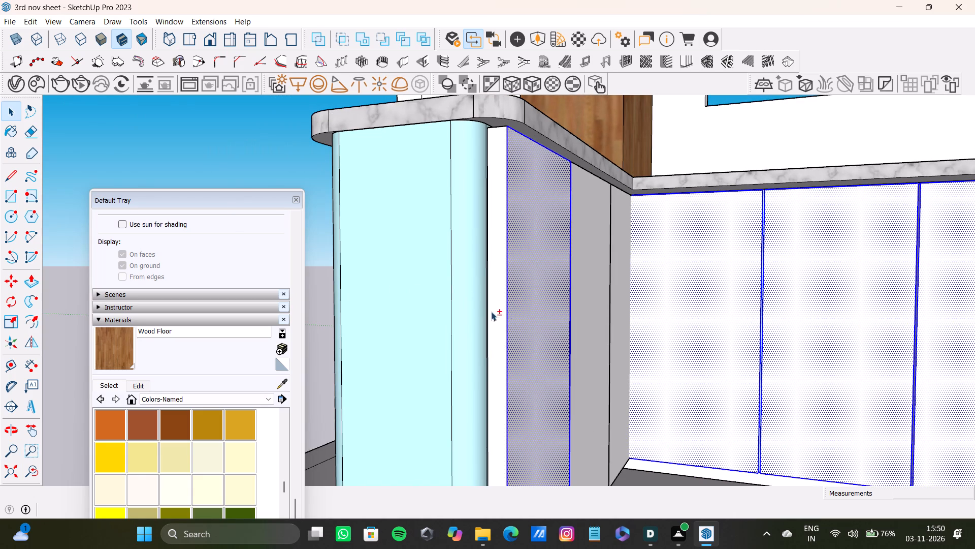
pyautogui.keyDown('shift'); pyautogui.doubleClick(499, 319); pyautogui.keyUp('shift')
pyautogui.keyDown('shift'); pyautogui.doubleClick(589, 304); pyautogui.keyUp('shift')
pyautogui.keyDown('shift'); pyautogui.doubleClick(617, 289); pyautogui.keyUp('shift')
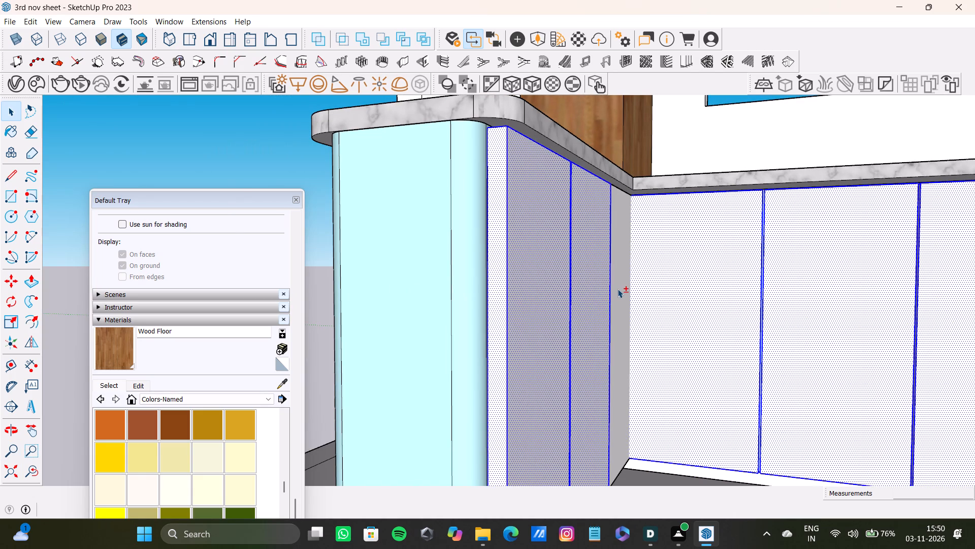
# Sample the Wood Floor material from the tall shelf unit and paint all the selected base cabinet fronts with it.
pyautogui.keyDown('shift'); pyautogui.scroll(-6, 591, 337); pyautogui.keyUp('shift')
pyautogui.keyDown('shift'); pyautogui.moveTo(590, 341); pyautogui.dragTo(550, 234, button='middle'); pyautogui.keyUp('shift')
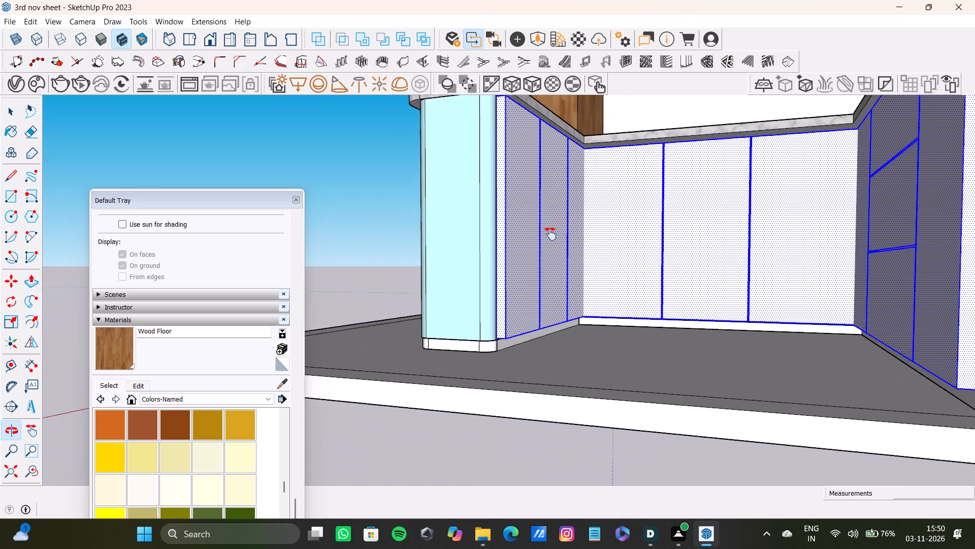
pyautogui.keyDown('shift'); pyautogui.moveTo(550, 234); pyautogui.dragTo(675, 291, button='middle'); pyautogui.keyUp('shift')
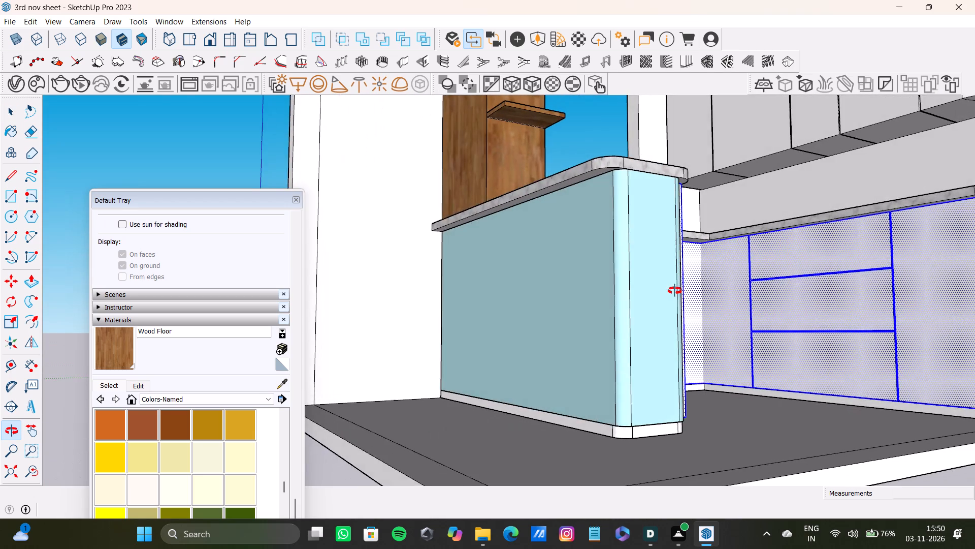
pyautogui.keyDown('shift'); pyautogui.moveTo(675, 291); pyautogui.dragTo(499, 343, button='middle'); pyautogui.keyUp('shift')
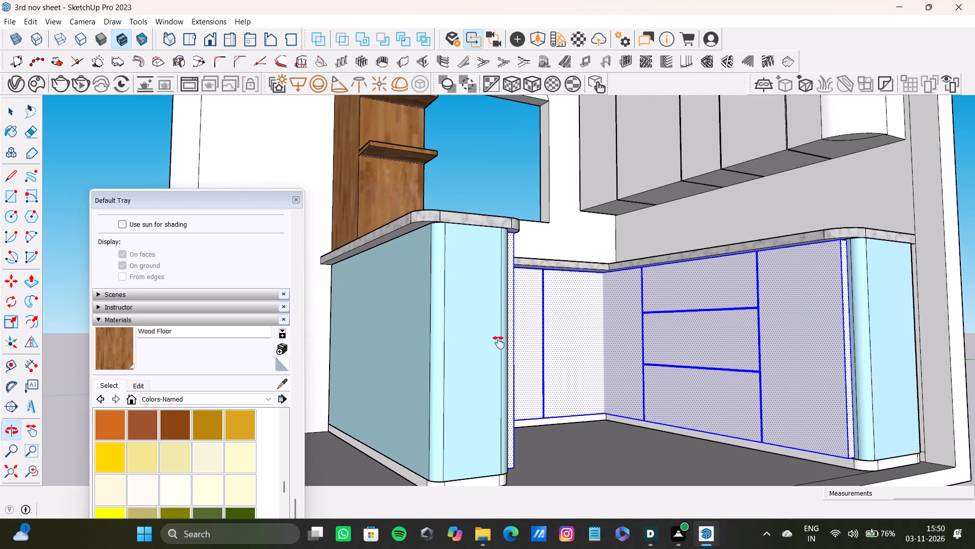
pyautogui.keyDown('shift'); pyautogui.moveTo(499, 343); pyautogui.dragTo(427, 332, button='middle'); pyautogui.keyUp('shift')
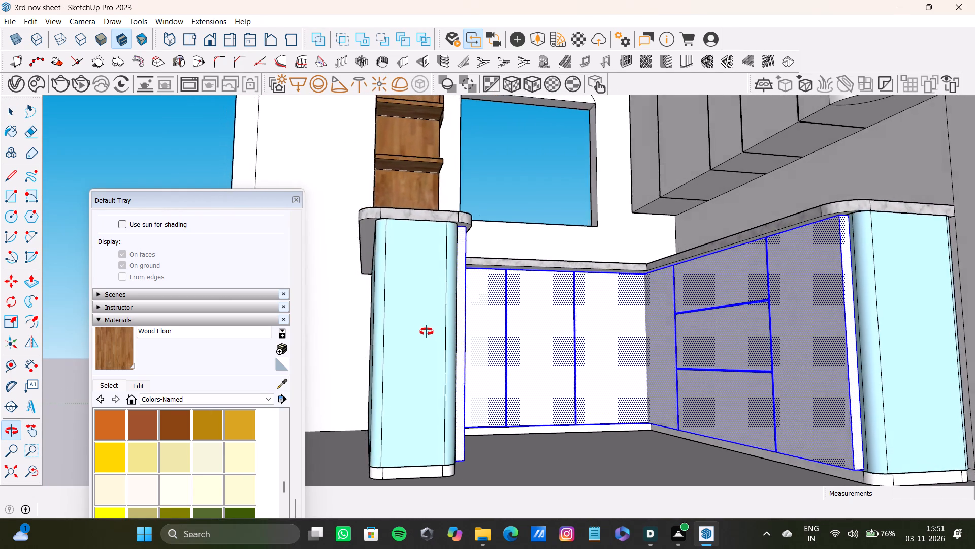
pyautogui.keyDown('shift'); pyautogui.moveTo(427, 332); pyautogui.dragTo(422, 333, button='middle'); pyautogui.keyUp('shift')
pyautogui.click(285, 383)
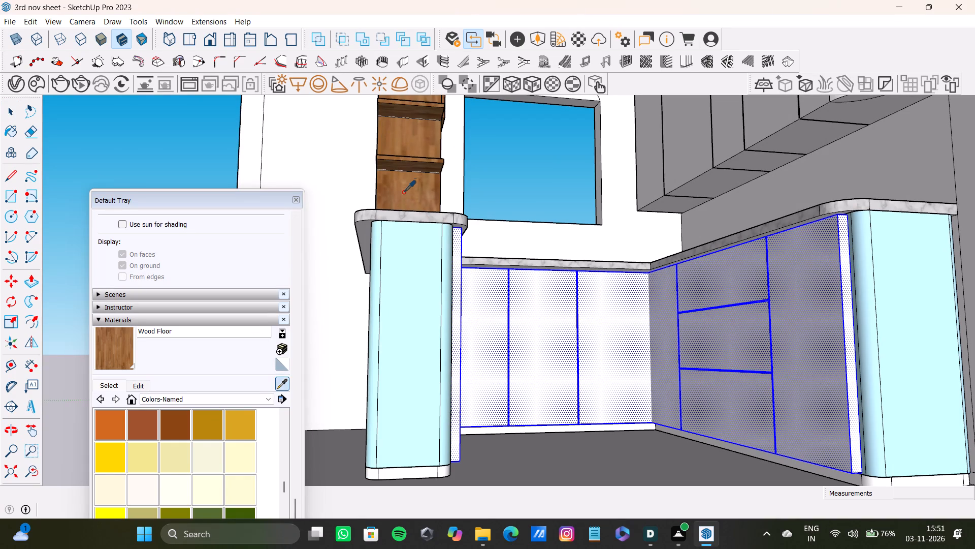
pyautogui.click(404, 190)
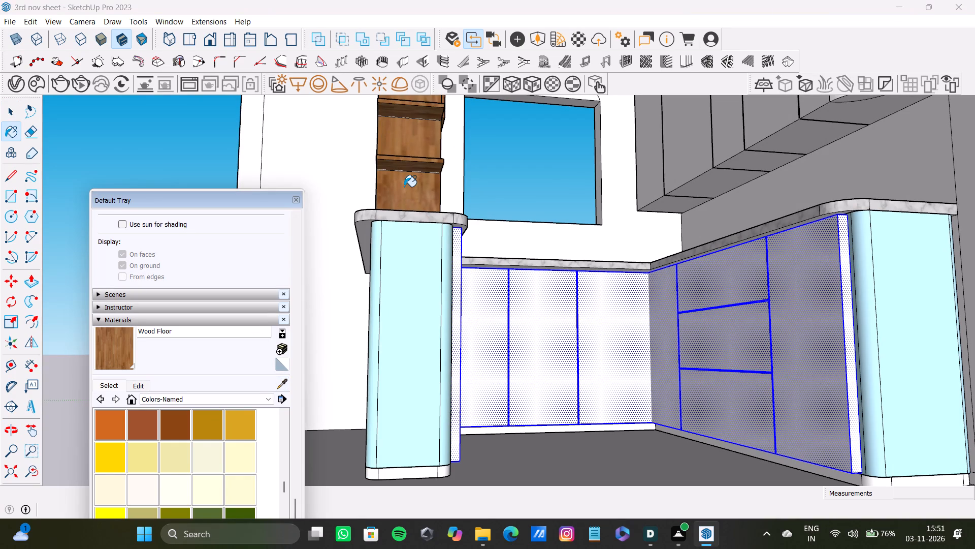
pyautogui.click(507, 334)
pyautogui.press('space')
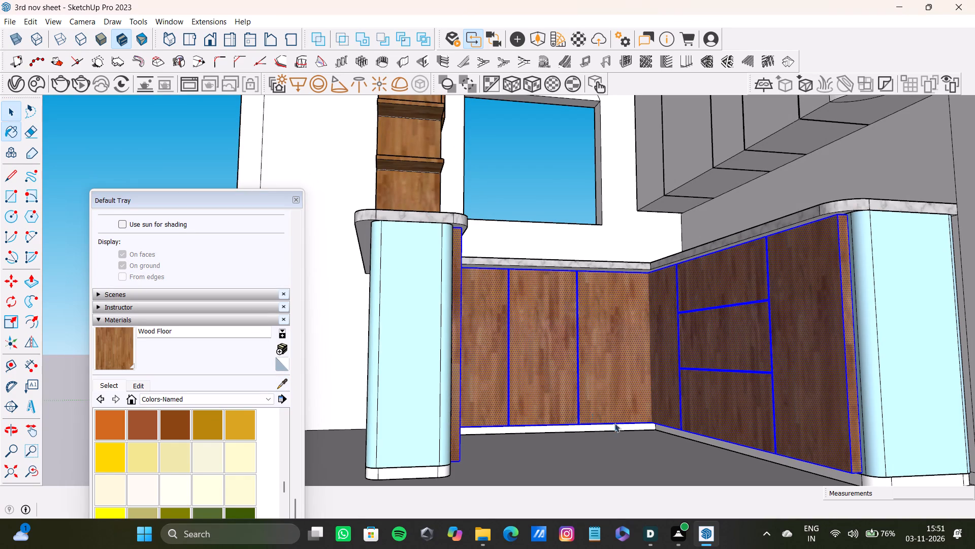
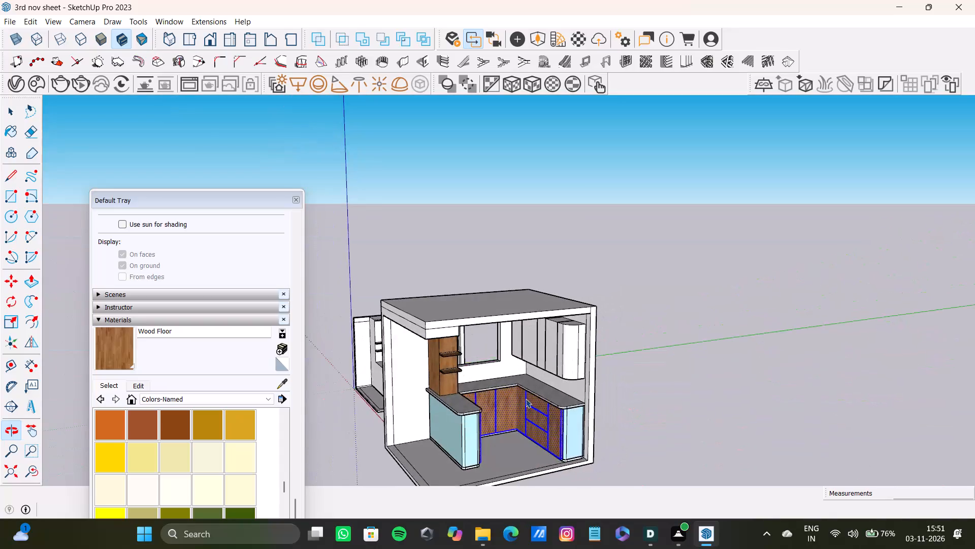
# Delete the stray arc on the underside of the wall cabinet's rounded end.
pyautogui.scroll(5, 591, 333)
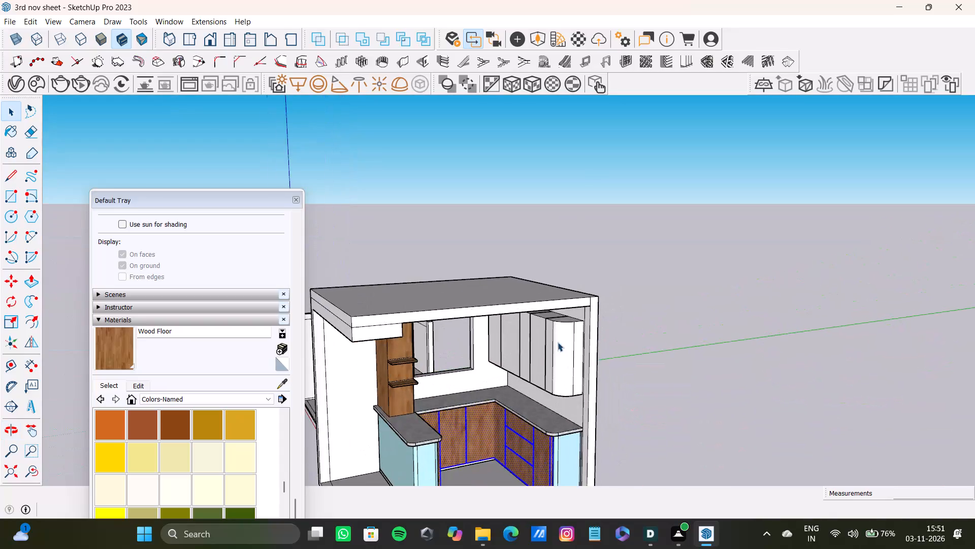
pyautogui.scroll(7, 558, 342)
pyautogui.moveTo(516, 370); pyautogui.dragTo(650, 253, button='middle')
pyautogui.press('space')
pyautogui.scroll(-4, 691, 275)
pyautogui.moveTo(679, 291); pyautogui.dragTo(555, 314, button='middle')
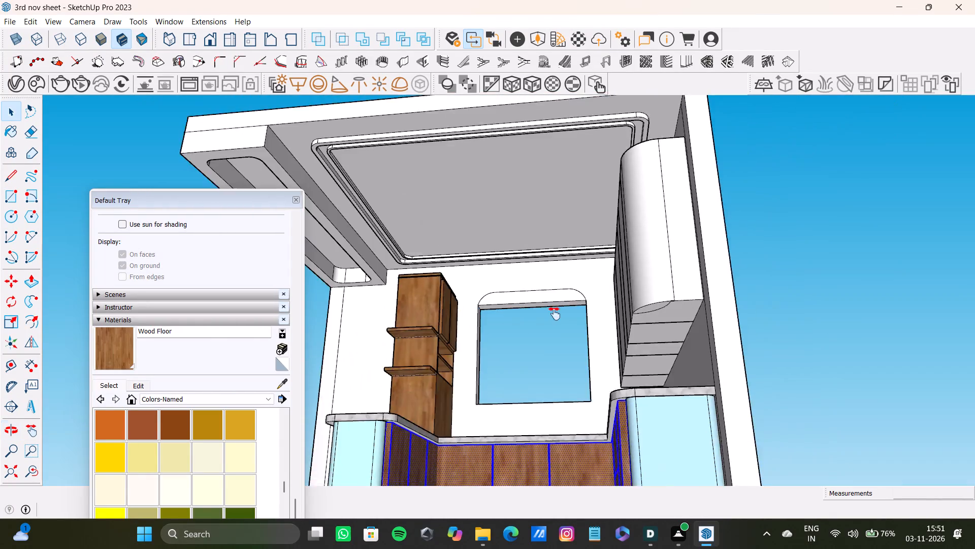
pyautogui.moveTo(555, 314); pyautogui.dragTo(763, 346, button='middle')
pyautogui.scroll(-1, 763, 352)
pyautogui.keyDown('shift'); pyautogui.scroll(4, 745, 322); pyautogui.keyUp('shift')
pyautogui.keyDown('shift'); pyautogui.scroll(-1, 739, 326); pyautogui.keyUp('shift')
pyautogui.keyDown('shift'); pyautogui.moveTo(717, 349); pyautogui.dragTo(656, 254, button='middle'); pyautogui.keyUp('shift')
pyautogui.keyDown('shift'); pyautogui.moveTo(622, 227); pyautogui.dragTo(566, 318, button='middle'); pyautogui.keyUp('shift')
pyautogui.scroll(5, 554, 311)
pyautogui.press('space')
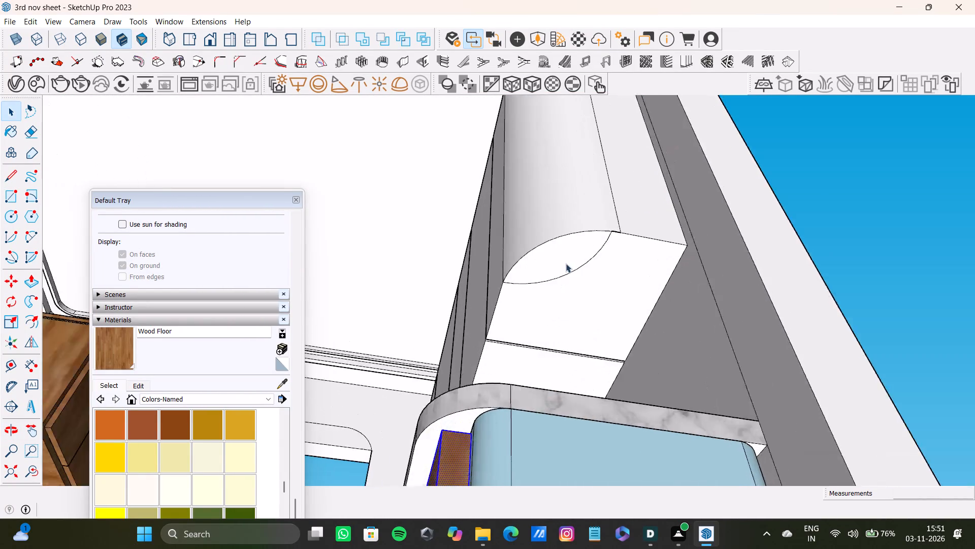
pyautogui.scroll(2, 566, 263)
pyautogui.click(580, 272)
pyautogui.press('Delete')
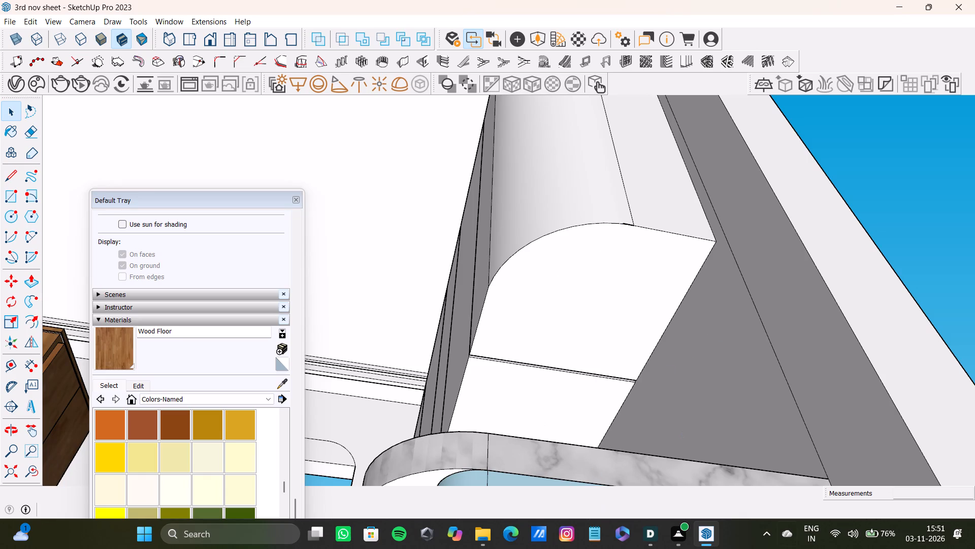
# Select the leftover sliver face and its edges at the wall cabinet's rounded bottom edge and delete them.
pyautogui.scroll(7, 462, 259)
pyautogui.keyDown('shift'); pyautogui.moveTo(526, 160); pyautogui.dragTo(301, 207, button='middle'); pyautogui.keyUp('shift')
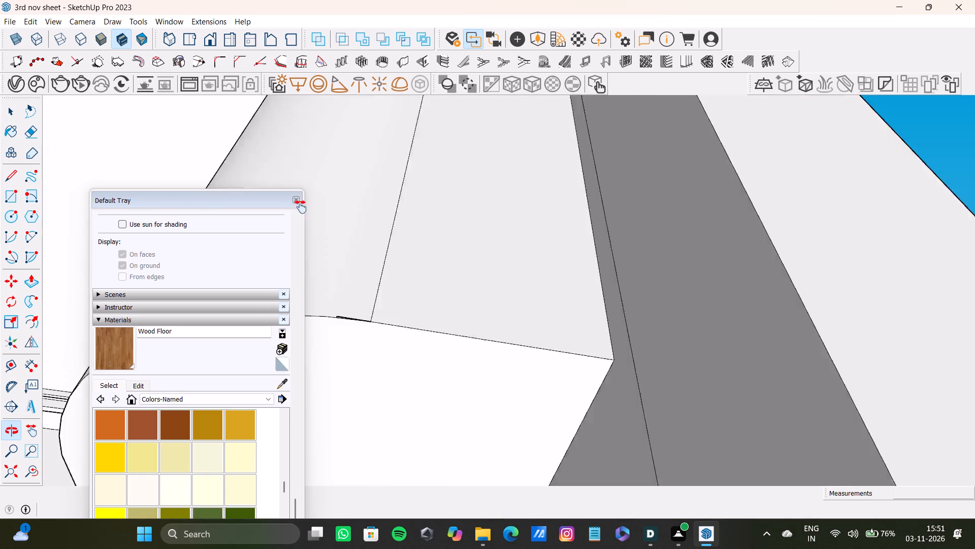
pyautogui.keyDown('shift'); pyautogui.moveTo(301, 207); pyautogui.dragTo(482, 222, button='middle'); pyautogui.keyUp('shift')
pyautogui.scroll(20, 650, 330)
pyautogui.scroll(2, 650, 330)
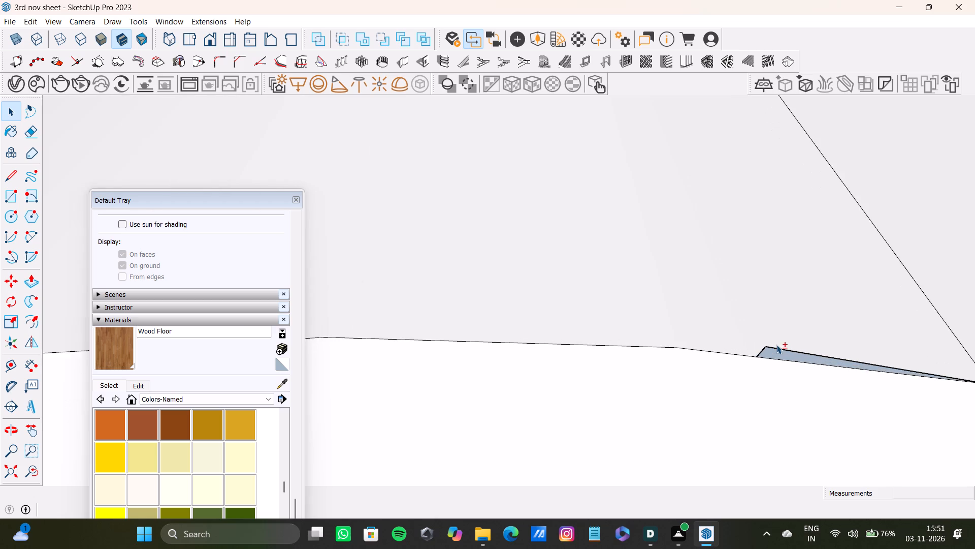
pyautogui.scroll(3, 776, 345)
pyautogui.keyDown('shift'); pyautogui.click(770, 356); pyautogui.keyUp('shift')
pyautogui.keyDown('shift'); pyautogui.click(768, 346); pyautogui.keyUp('shift')
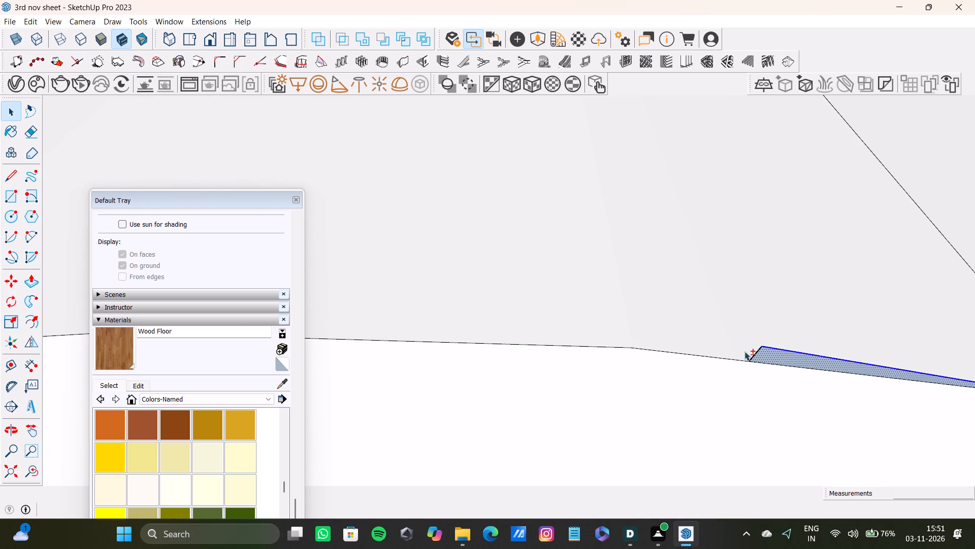
pyautogui.keyDown('shift'); pyautogui.click(755, 354); pyautogui.keyUp('shift')
pyautogui.hotkey('shift', 'Delete')
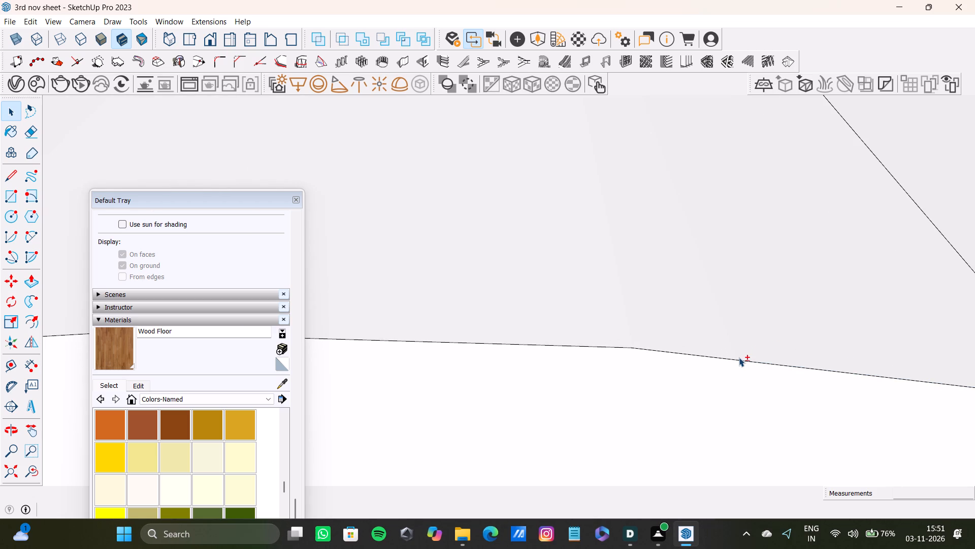
# Select all the wall cabinet's door fronts, its rounded end face and the flat end face beside the wall.
pyautogui.click(20, 468)
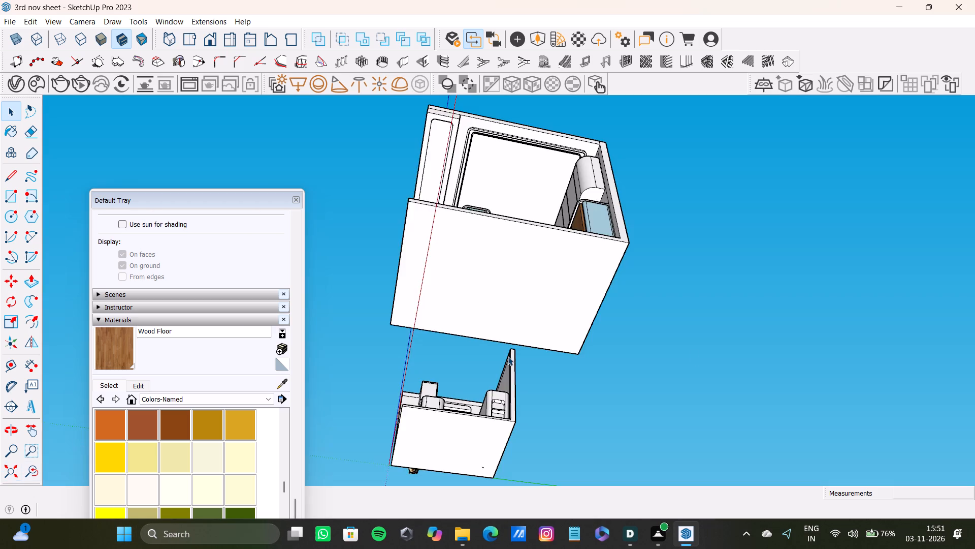
pyautogui.scroll(-6, 379, 365)
pyautogui.moveTo(357, 328); pyautogui.dragTo(474, 537, button='middle')
pyautogui.scroll(8, 457, 375)
pyautogui.moveTo(483, 326); pyautogui.dragTo(483, 393, button='middle')
pyautogui.keyDown('shift'); pyautogui.scroll(8, 546, 272); pyautogui.keyUp('shift')
pyautogui.keyDown('shift'); pyautogui.doubleClick(685, 282); pyautogui.keyUp('shift')
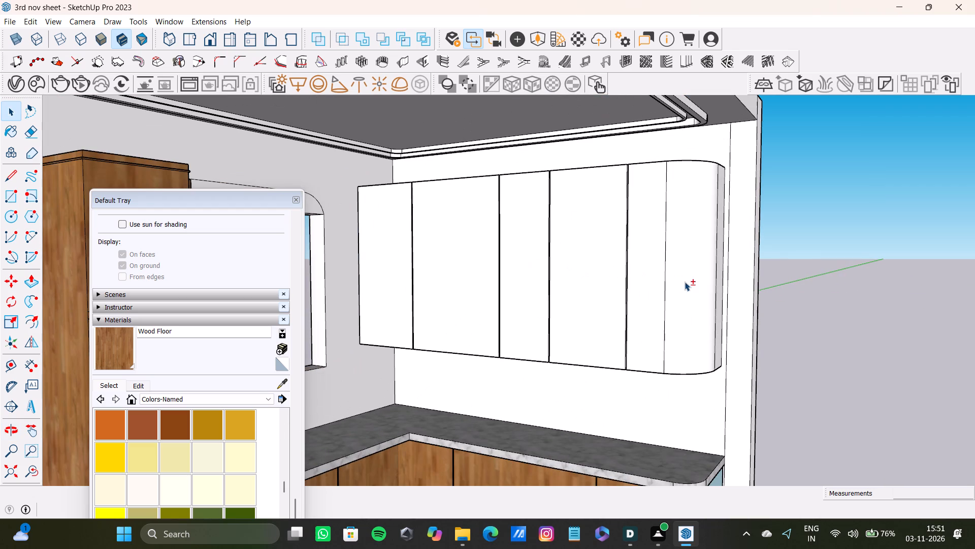
pyautogui.keyDown('shift'); pyautogui.doubleClick(637, 291); pyautogui.keyUp('shift')
pyautogui.keyDown('shift'); pyautogui.click(572, 292); pyautogui.keyUp('shift')
pyautogui.keyDown('shift'); pyautogui.moveTo(572, 292); pyautogui.dragTo(567, 293); pyautogui.keyUp('shift')
pyautogui.keyDown('shift'); pyautogui.doubleClick(520, 296); pyautogui.keyUp('shift')
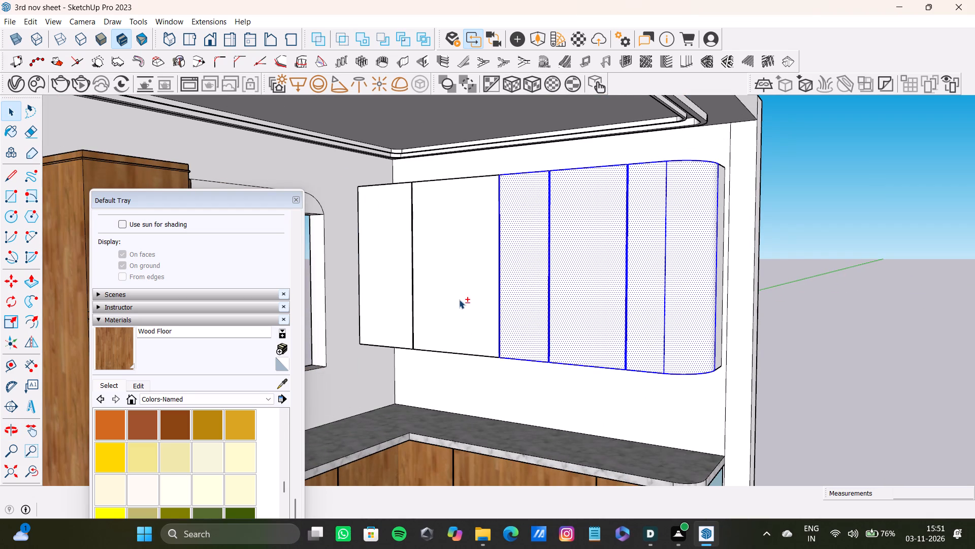
pyautogui.keyDown('shift'); pyautogui.doubleClick(459, 299); pyautogui.keyUp('shift')
pyautogui.keyDown('shift'); pyautogui.doubleClick(387, 305); pyautogui.keyUp('shift')
pyautogui.moveTo(587, 302); pyautogui.dragTo(458, 331, button='middle')
pyautogui.keyDown('shift'); pyautogui.doubleClick(677, 311); pyautogui.keyUp('shift')
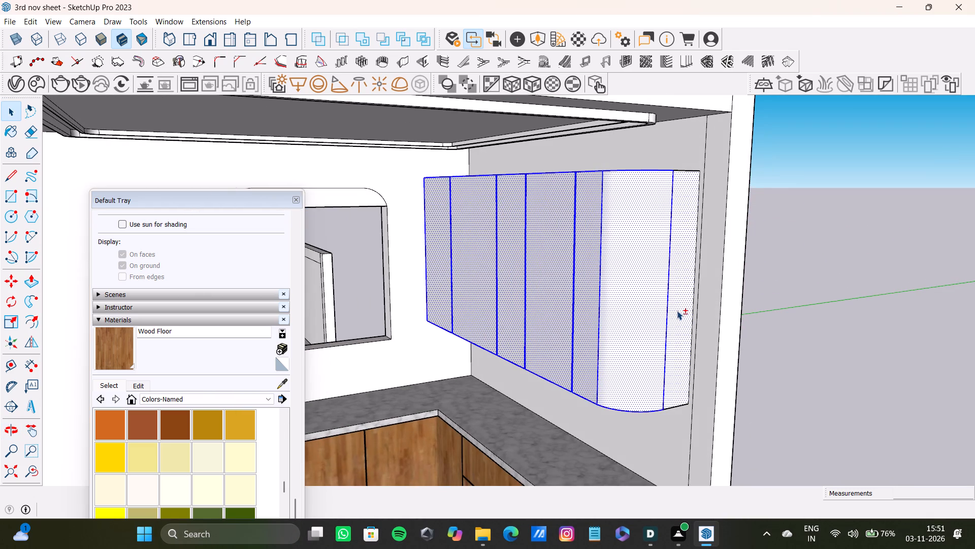
# Add all the top faces of the wall cabinets to the selection.
pyautogui.keyDown('shift'); pyautogui.moveTo(583, 226); pyautogui.dragTo(497, 332, button='middle'); pyautogui.keyUp('shift')
pyautogui.keyDown('shift'); pyautogui.doubleClick(584, 284); pyautogui.keyUp('shift')
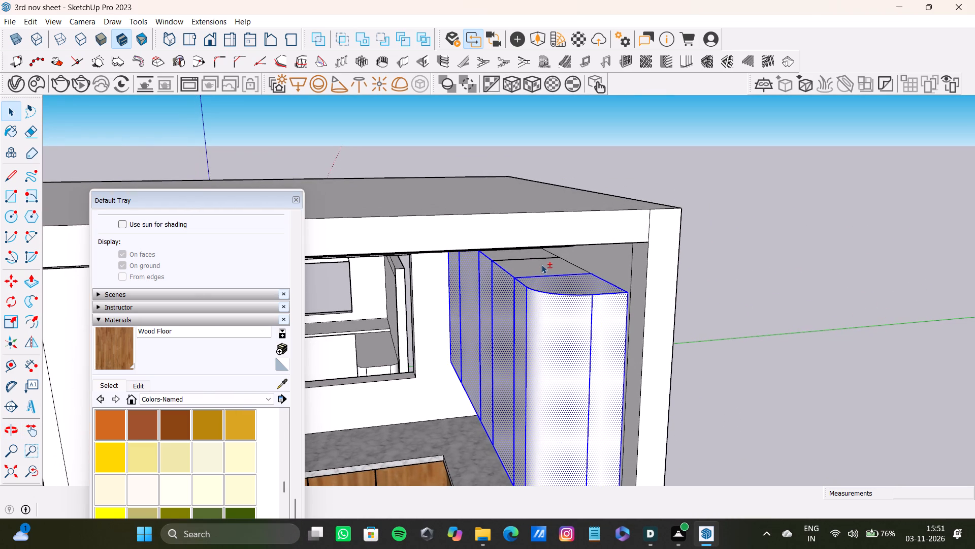
pyautogui.keyDown('shift'); pyautogui.doubleClick(541, 263); pyautogui.keyUp('shift')
pyautogui.keyDown('shift'); pyautogui.moveTo(548, 267); pyautogui.dragTo(513, 229, button='middle'); pyautogui.keyUp('shift')
pyautogui.scroll(8, 429, 198)
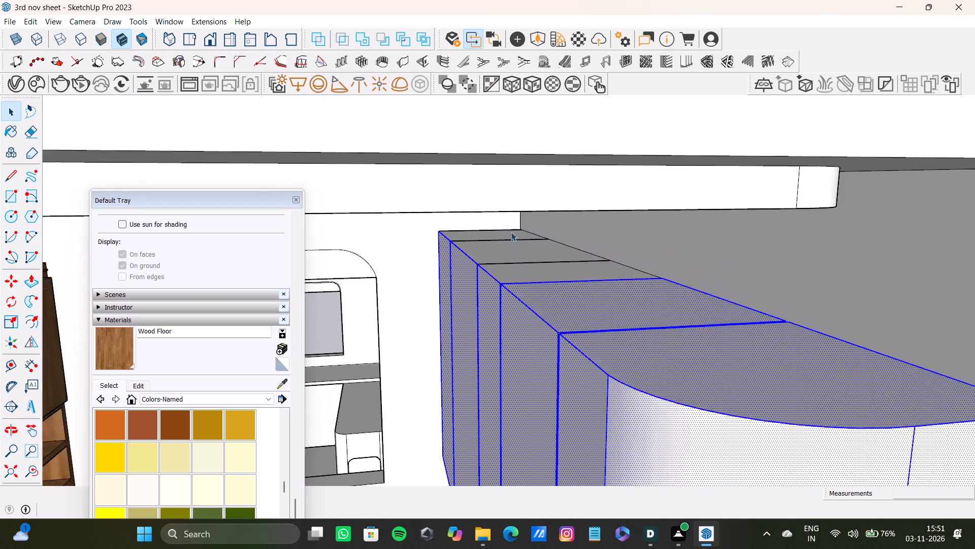
pyautogui.scroll(3, 511, 232)
pyautogui.keyDown('shift'); pyautogui.doubleClick(534, 286); pyautogui.keyUp('shift')
pyautogui.keyDown('shift'); pyautogui.doubleClick(507, 246); pyautogui.keyUp('shift')
pyautogui.keyDown('shift'); pyautogui.doubleClick(517, 275); pyautogui.keyUp('shift')
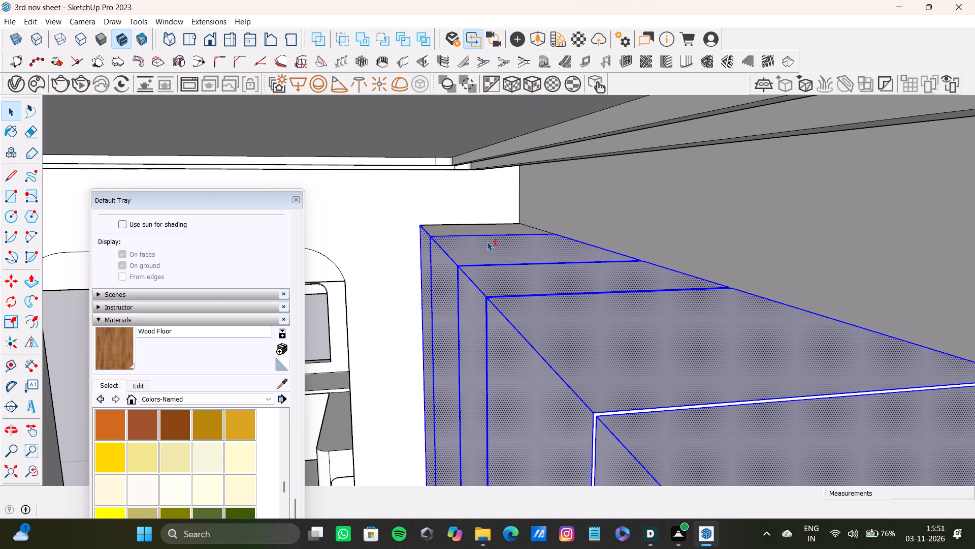
pyautogui.keyDown('shift'); pyautogui.click(470, 218); pyautogui.keyUp('shift')
pyautogui.keyDown('shift'); pyautogui.click(464, 209); pyautogui.keyUp('shift')
pyautogui.keyDown('shift'); pyautogui.doubleClick(481, 224); pyautogui.keyUp('shift')
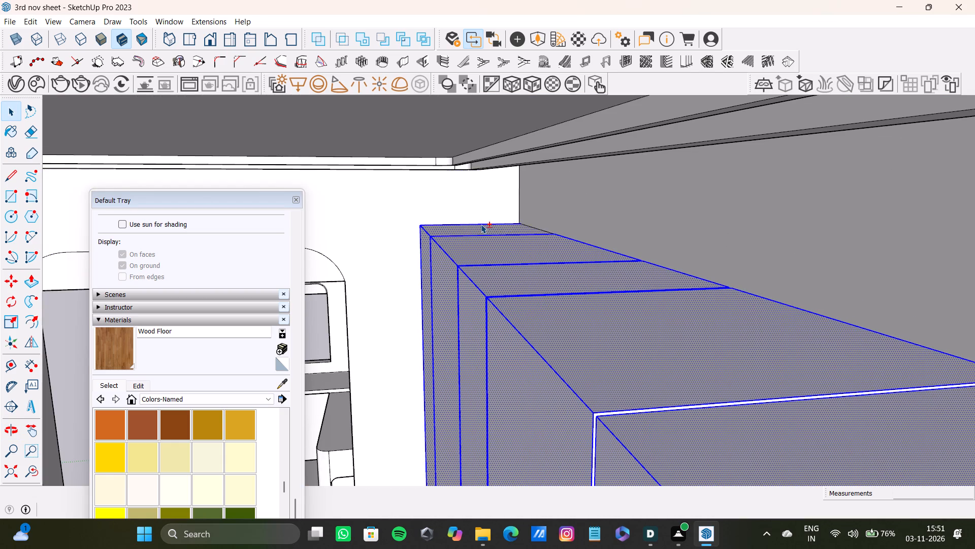
# Add all the underside faces of the wall cabinets to the selection.
pyautogui.keyDown('shift'); pyautogui.scroll(-12, 531, 241); pyautogui.keyUp('shift')
pyautogui.moveTo(588, 311); pyautogui.dragTo(596, 204, button='middle')
pyautogui.scroll(-4, 592, 285)
pyautogui.moveTo(582, 313); pyautogui.dragTo(574, 208, button='middle')
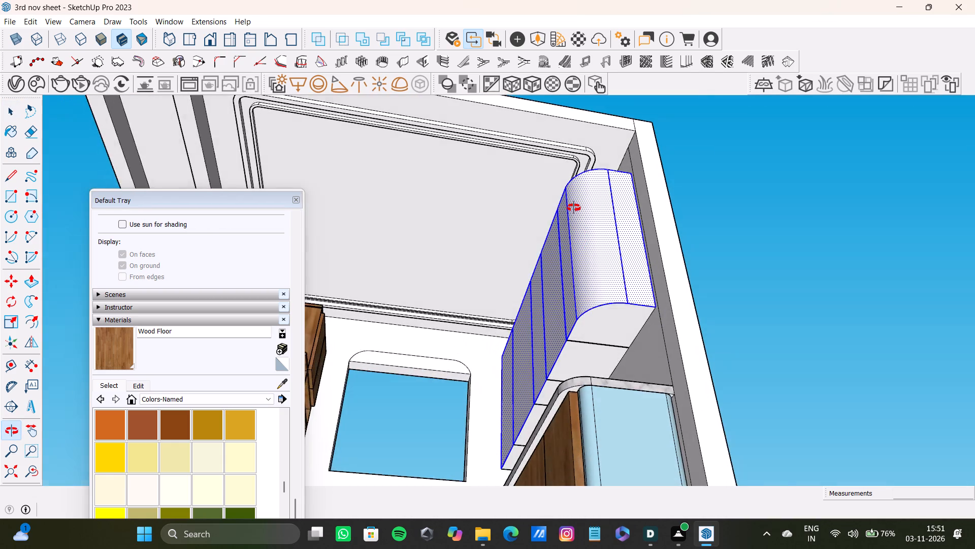
pyautogui.moveTo(574, 208); pyautogui.dragTo(574, 211, button='middle')
pyautogui.keyDown('shift'); pyautogui.scroll(3, 587, 263); pyautogui.keyUp('shift')
pyautogui.keyDown('shift'); pyautogui.doubleClick(628, 329); pyautogui.keyUp('shift')
pyautogui.keyDown('shift'); pyautogui.doubleClick(568, 387); pyautogui.keyUp('shift')
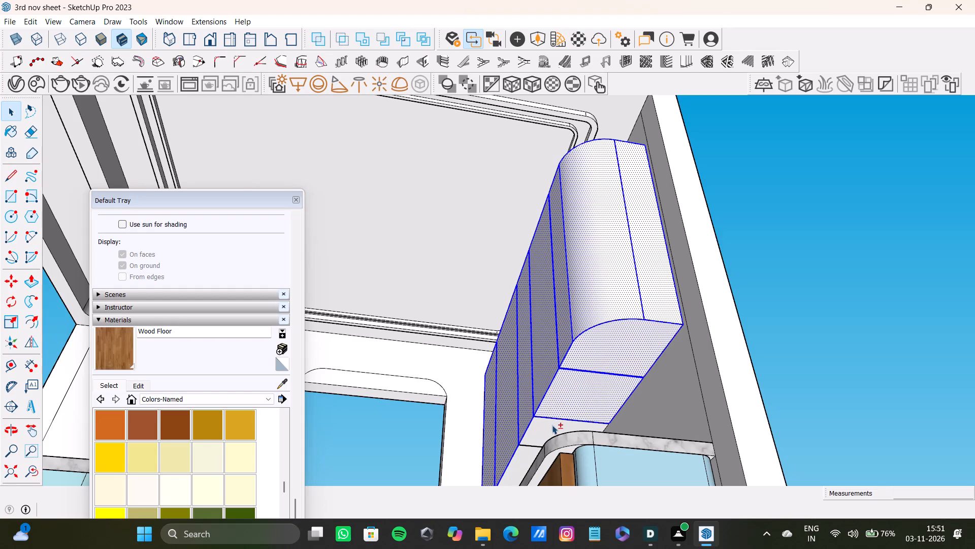
pyautogui.keyDown('shift'); pyautogui.doubleClick(549, 426); pyautogui.keyUp('shift')
pyautogui.keyDown('shift'); pyautogui.doubleClick(529, 454); pyautogui.keyUp('shift')
pyautogui.keyDown('shift'); pyautogui.moveTo(529, 452); pyautogui.dragTo(706, 345, button='middle'); pyautogui.keyUp('shift')
pyautogui.keyDown('shift'); pyautogui.scroll(2, 679, 400); pyautogui.keyUp('shift')
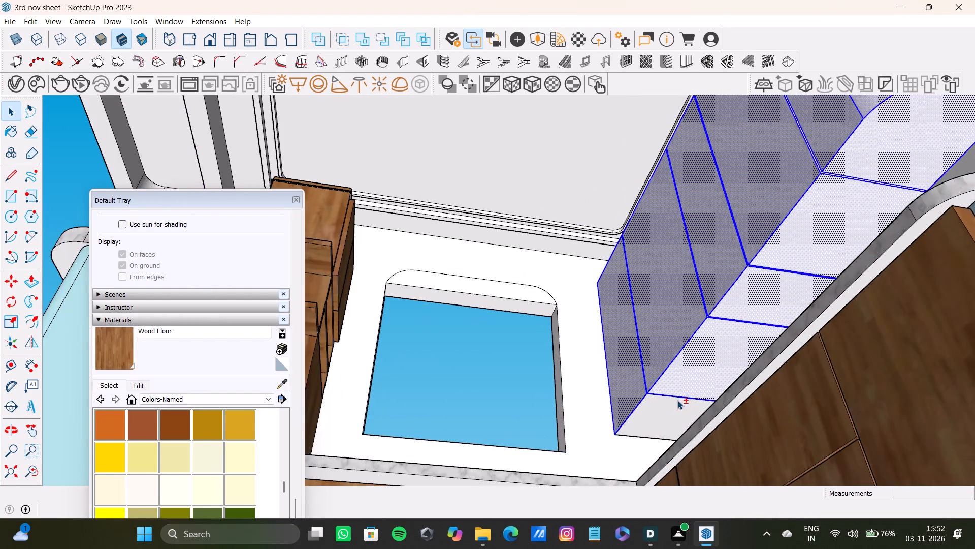
pyautogui.keyDown('shift'); pyautogui.scroll(1, 677, 400); pyautogui.keyUp('shift')
pyautogui.keyDown('shift'); pyautogui.doubleClick(658, 410); pyautogui.keyUp('shift')
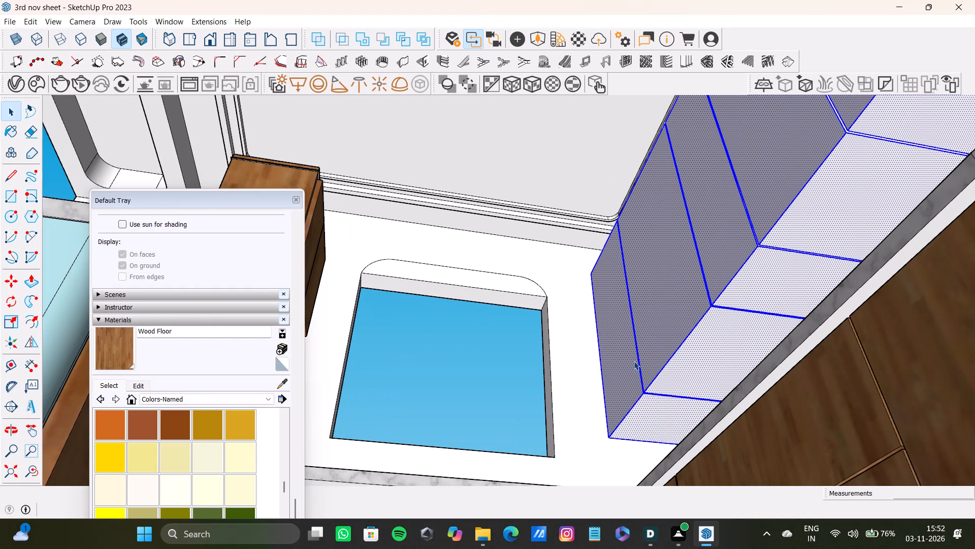
# Paint all the selected wall cabinet faces with the Wood Floor material.
pyautogui.scroll(-7, 547, 310)
pyautogui.keyDown('shift'); pyautogui.moveTo(486, 280); pyautogui.dragTo(582, 403, button='middle'); pyautogui.keyUp('shift')
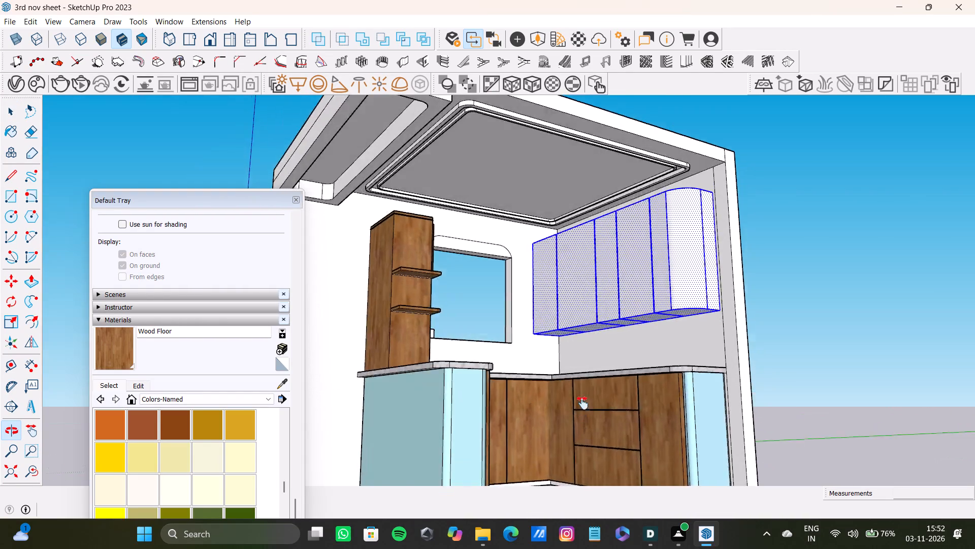
pyautogui.keyDown('shift'); pyautogui.moveTo(582, 403); pyautogui.dragTo(527, 374, button='middle'); pyautogui.keyUp('shift')
pyautogui.scroll(-1, 532, 373)
pyautogui.scroll(5, 341, 267)
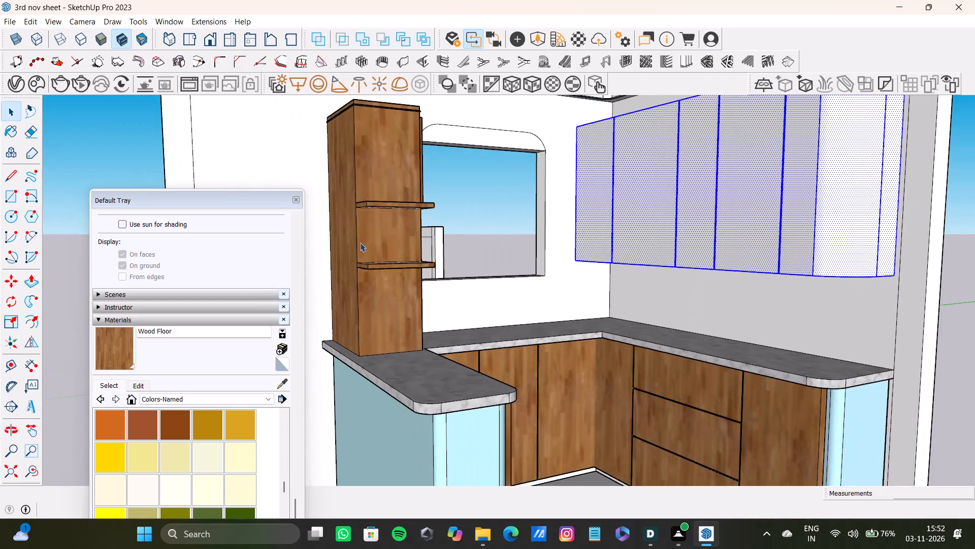
pyautogui.scroll(9, 360, 242)
pyautogui.scroll(-3, 374, 239)
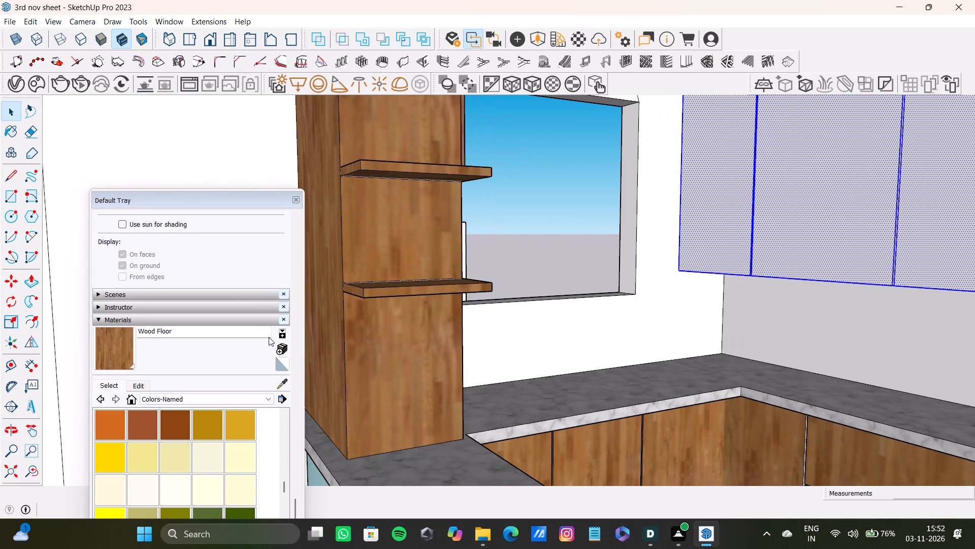
pyautogui.click(283, 384)
pyautogui.click(128, 353)
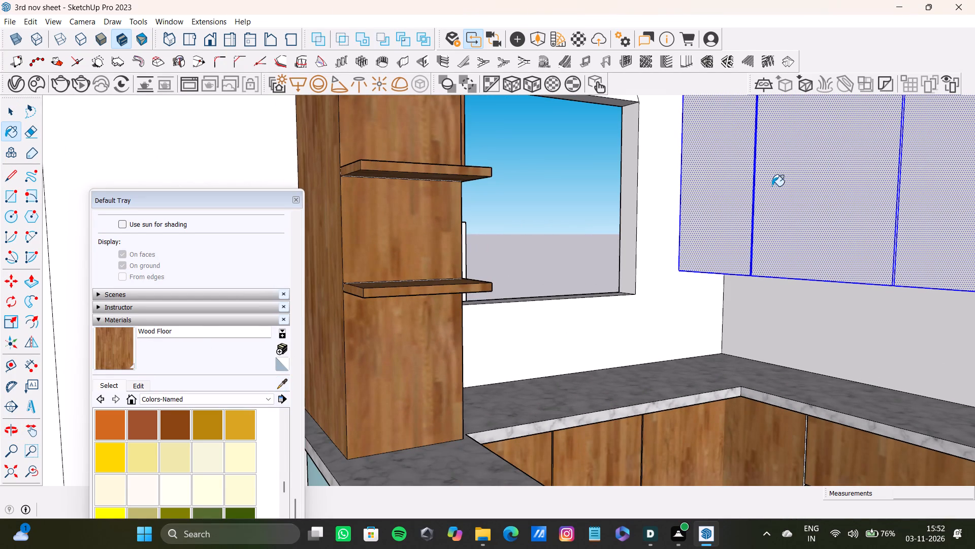
pyautogui.click(772, 186)
pyautogui.scroll(-9, 599, 238)
pyautogui.keyDown('shift'); pyautogui.scroll(1, 599, 239); pyautogui.keyUp('shift')
pyautogui.keyDown('shift'); pyautogui.moveTo(599, 239); pyautogui.dragTo(484, 246, button='middle'); pyautogui.keyUp('shift')
pyautogui.press('space')
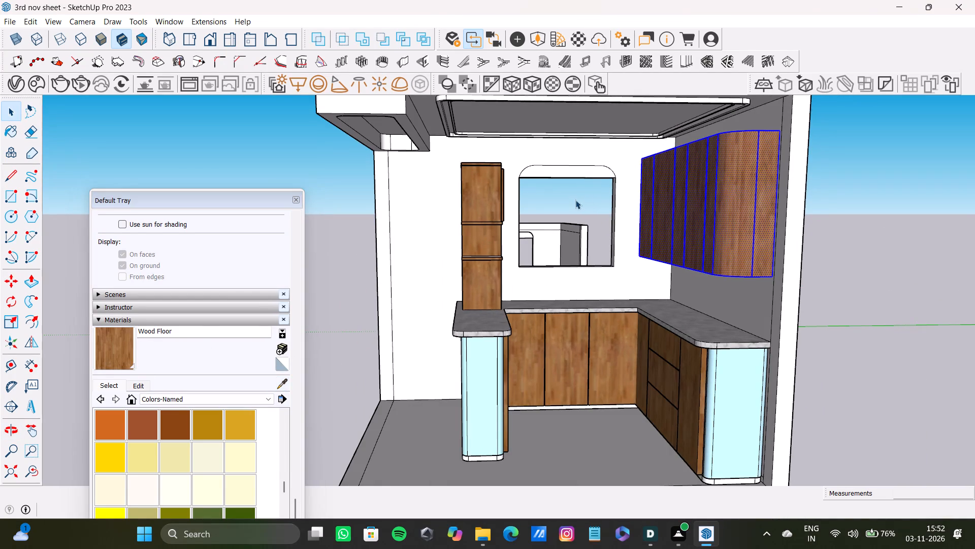
# Open the peninsula's plinth for editing and select its inner rounded corner and front end faces.
pyautogui.press('space')
pyautogui.scroll(-4, 501, 352)
pyautogui.moveTo(502, 354); pyautogui.dragTo(473, 308, button='middle')
pyautogui.scroll(8, 499, 361)
pyautogui.moveTo(485, 422); pyautogui.dragTo(484, 439, button='middle')
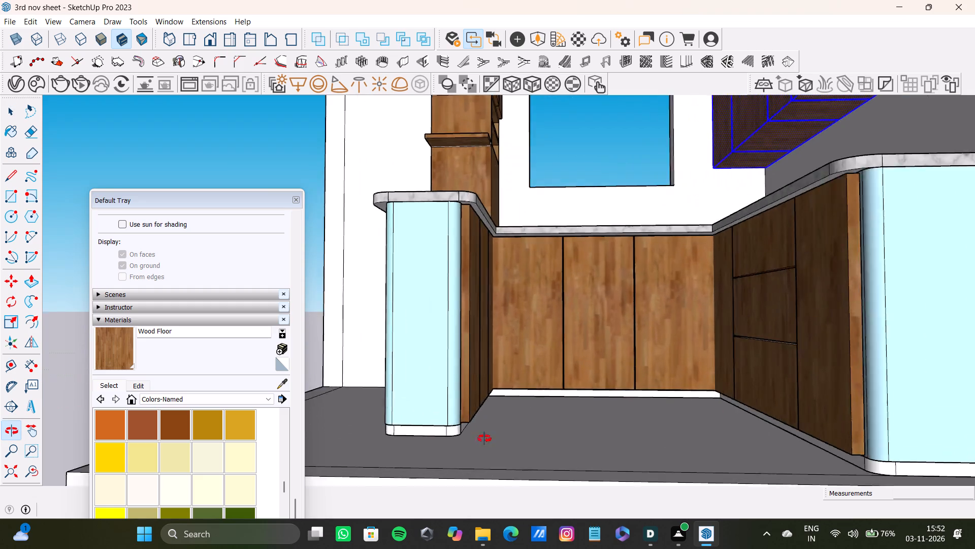
pyautogui.moveTo(484, 439); pyautogui.dragTo(458, 326, button='middle')
pyautogui.scroll(5, 426, 343)
pyautogui.moveTo(426, 283); pyautogui.dragTo(407, 373, button='middle')
pyautogui.keyDown('shift'); pyautogui.scroll(4, 409, 407); pyautogui.keyUp('shift')
pyautogui.keyDown('shift'); pyautogui.moveTo(407, 422); pyautogui.dragTo(411, 334, button='middle'); pyautogui.keyUp('shift')
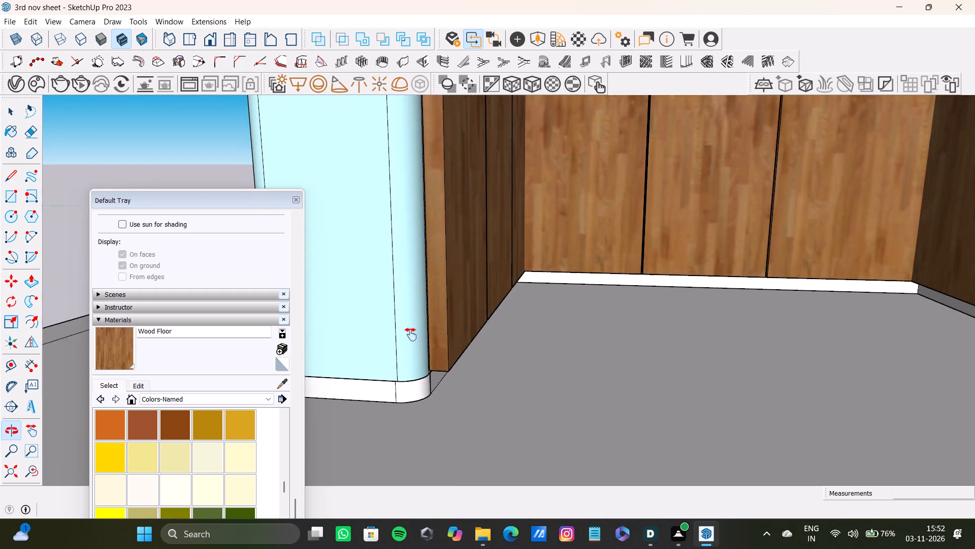
pyautogui.keyDown('shift'); pyautogui.moveTo(411, 334); pyautogui.dragTo(411, 331, button='middle'); pyautogui.keyUp('shift')
pyautogui.keyDown('shift'); pyautogui.scroll(4, 402, 355); pyautogui.keyUp('shift')
pyautogui.keyDown('shift'); pyautogui.doubleClick(409, 374); pyautogui.keyUp('shift')
pyautogui.keyDown('shift'); pyautogui.doubleClick(418, 364); pyautogui.keyUp('shift')
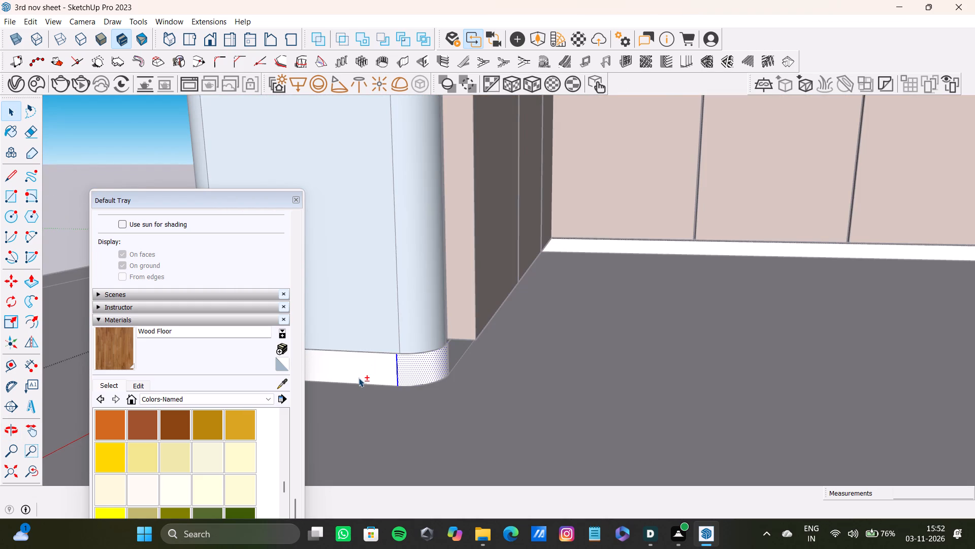
pyautogui.keyDown('shift'); pyautogui.doubleClick(359, 378); pyautogui.keyUp('shift')
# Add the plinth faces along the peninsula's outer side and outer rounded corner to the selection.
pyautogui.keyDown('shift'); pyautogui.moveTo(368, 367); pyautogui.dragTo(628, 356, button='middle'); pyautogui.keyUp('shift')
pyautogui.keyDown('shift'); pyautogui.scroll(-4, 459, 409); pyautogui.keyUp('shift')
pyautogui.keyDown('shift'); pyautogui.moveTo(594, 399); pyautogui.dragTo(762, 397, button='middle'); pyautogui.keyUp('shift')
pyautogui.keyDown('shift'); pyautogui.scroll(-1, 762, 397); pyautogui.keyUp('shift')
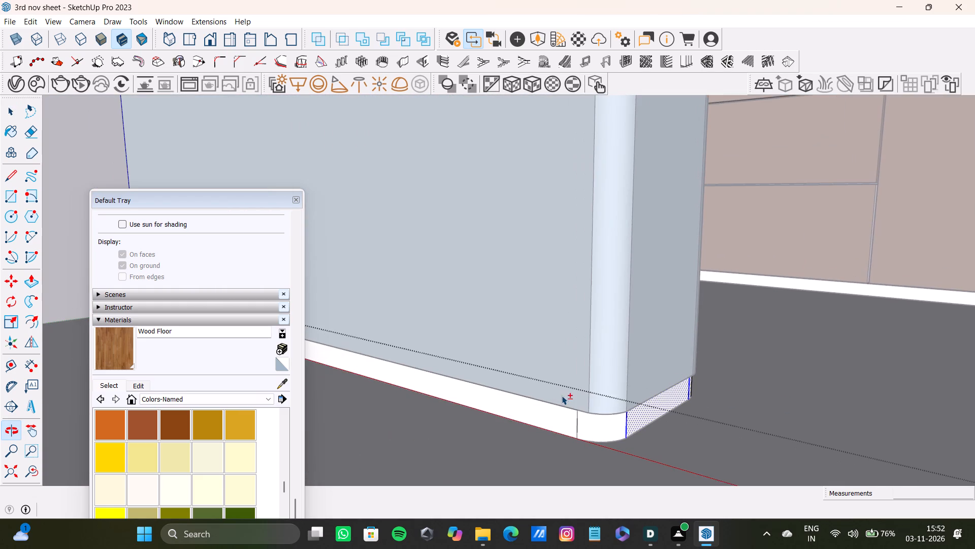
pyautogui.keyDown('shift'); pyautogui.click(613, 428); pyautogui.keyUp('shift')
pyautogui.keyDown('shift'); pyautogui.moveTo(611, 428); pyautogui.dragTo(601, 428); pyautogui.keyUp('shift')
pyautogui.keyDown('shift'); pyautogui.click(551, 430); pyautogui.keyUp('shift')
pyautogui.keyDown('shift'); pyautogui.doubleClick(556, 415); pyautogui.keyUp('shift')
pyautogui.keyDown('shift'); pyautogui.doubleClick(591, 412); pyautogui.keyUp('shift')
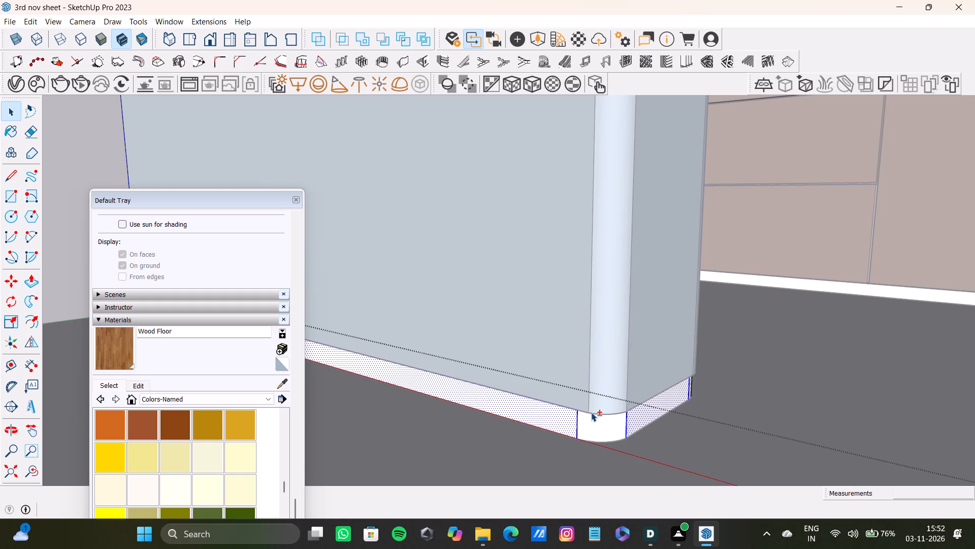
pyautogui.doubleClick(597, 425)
# Select the peninsula's plinth faces again: the front end, both rounded corners and the long outer side.
pyautogui.scroll(-8, 602, 414)
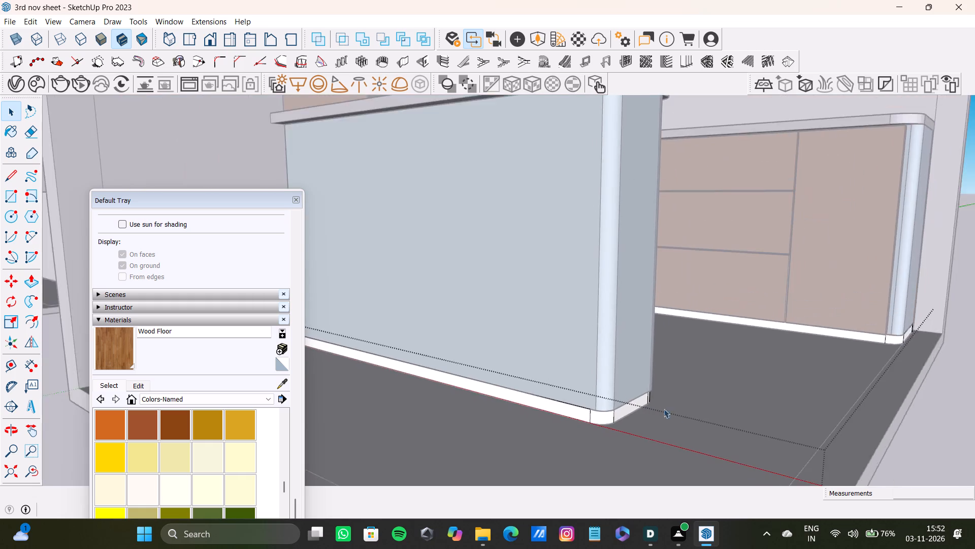
pyautogui.scroll(7, 676, 412)
pyautogui.keyDown('shift'); pyautogui.doubleClick(605, 406); pyautogui.keyUp('shift')
pyautogui.keyDown('shift'); pyautogui.doubleClick(560, 427); pyautogui.keyUp('shift')
pyautogui.keyDown('shift'); pyautogui.doubleClick(487, 406); pyautogui.keyUp('shift')
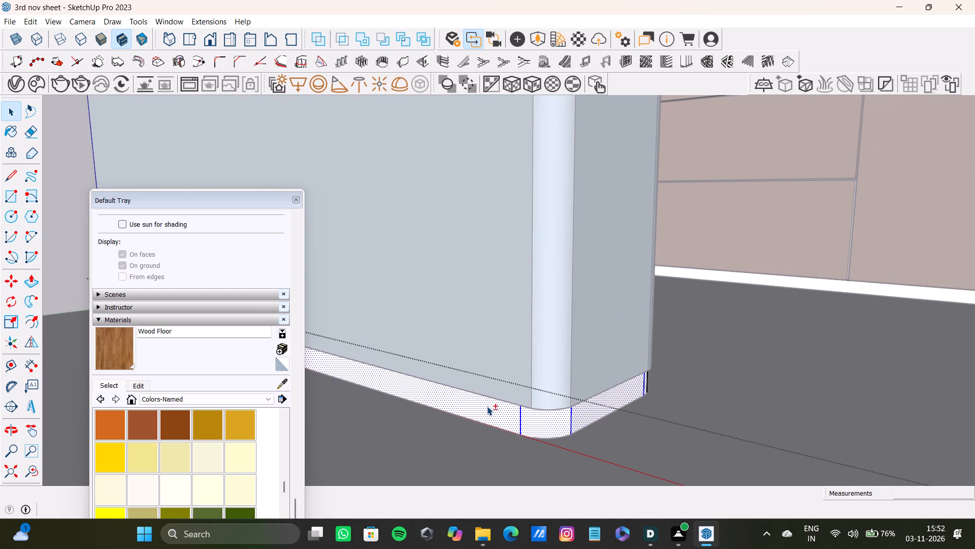
pyautogui.moveTo(615, 401); pyautogui.dragTo(400, 389, button='middle')
pyautogui.scroll(4, 545, 384)
pyautogui.keyDown('shift'); pyautogui.doubleClick(453, 381); pyautogui.keyUp('shift')
pyautogui.keyDown('shift'); pyautogui.moveTo(505, 369); pyautogui.dragTo(378, 360, button='middle'); pyautogui.keyUp('shift')
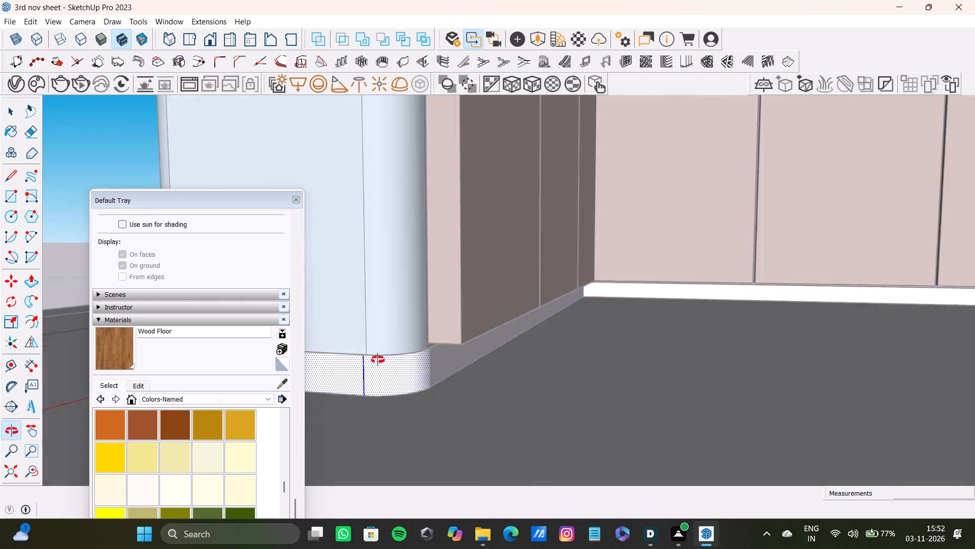
pyautogui.keyDown('shift'); pyautogui.moveTo(378, 360); pyautogui.dragTo(350, 355, button='middle'); pyautogui.keyUp('shift')
pyautogui.scroll(4, 424, 348)
pyautogui.keyDown('shift'); pyautogui.doubleClick(424, 348); pyautogui.keyUp('shift')
# Add the plinth face below the three back cabinet doors to the selection.
pyautogui.keyDown('shift'); pyautogui.scroll(-3, 576, 348); pyautogui.keyUp('shift')
pyautogui.keyDown('shift'); pyautogui.moveTo(530, 358); pyautogui.dragTo(477, 401, button='middle'); pyautogui.keyUp('shift')
pyautogui.keyDown('shift'); pyautogui.scroll(1, 767, 347); pyautogui.keyUp('shift')
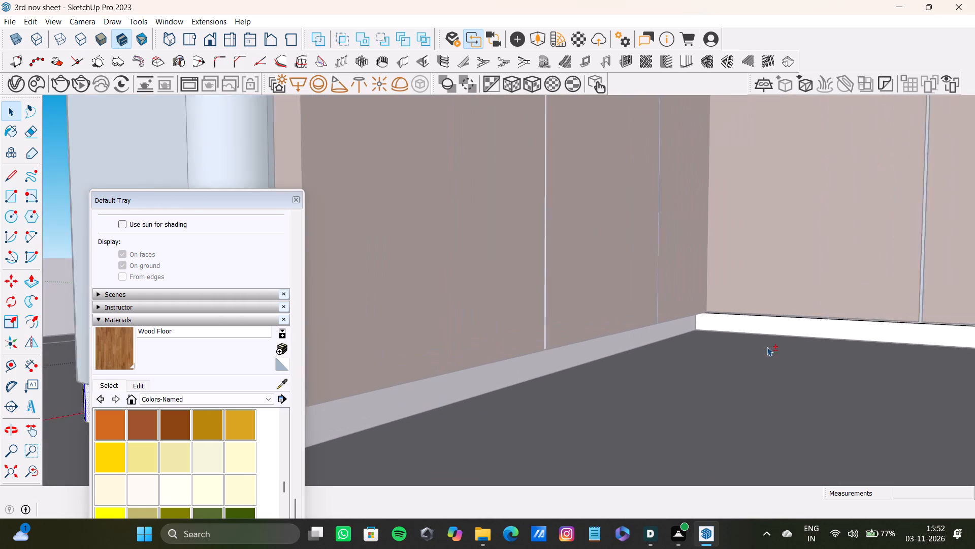
pyautogui.keyDown('shift'); pyautogui.scroll(2, 767, 347); pyautogui.keyUp('shift')
pyautogui.keyDown('shift'); pyautogui.doubleClick(751, 315); pyautogui.keyUp('shift')
pyautogui.keyDown('shift'); pyautogui.scroll(-4, 751, 315); pyautogui.keyUp('shift')
pyautogui.keyDown('shift'); pyautogui.moveTo(641, 304); pyautogui.dragTo(435, 298, button='middle'); pyautogui.keyUp('shift')
pyautogui.keyDown('shift'); pyautogui.scroll(-1, 435, 298); pyautogui.keyUp('shift')
pyautogui.moveTo(506, 307); pyautogui.dragTo(666, 319, button='middle')
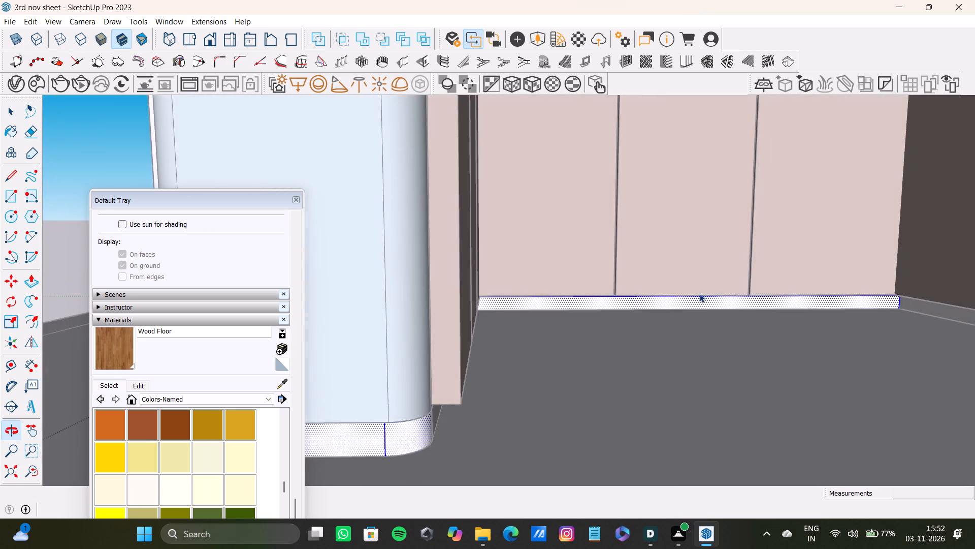
# Add the plinth faces below the drawer run, plus its rounded corner and end faces, to the selection.
pyautogui.keyDown('shift'); pyautogui.moveTo(657, 286); pyautogui.dragTo(458, 279, button='middle'); pyautogui.keyUp('shift')
pyautogui.keyDown('shift'); pyautogui.scroll(4, 624, 345); pyautogui.keyUp('shift')
pyautogui.keyDown('shift'); pyautogui.doubleClick(624, 310); pyautogui.keyUp('shift')
pyautogui.keyDown('shift'); pyautogui.scroll(-7, 624, 310); pyautogui.keyUp('shift')
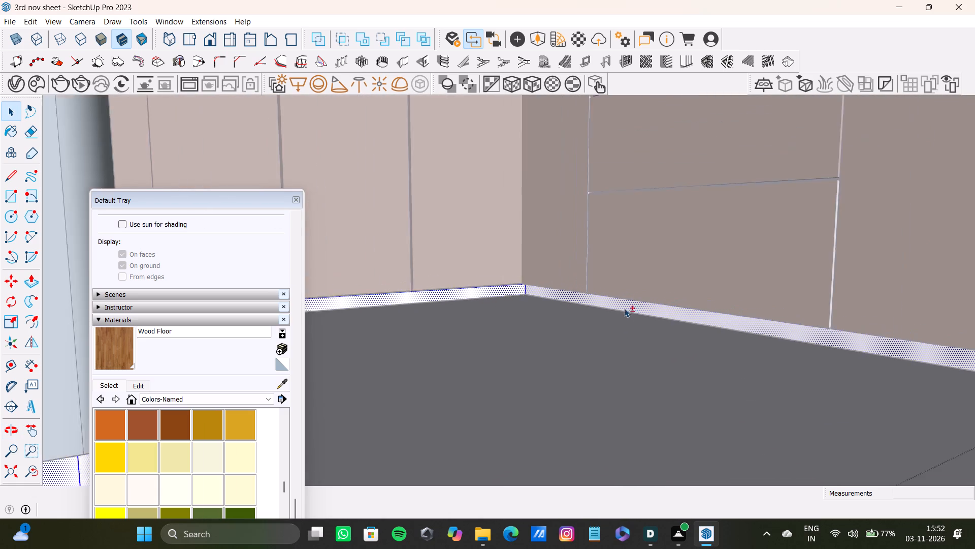
pyautogui.keyDown('shift'); pyautogui.scroll(-1, 624, 308); pyautogui.keyUp('shift')
pyautogui.keyDown('shift'); pyautogui.moveTo(628, 300); pyautogui.dragTo(323, 289, button='middle'); pyautogui.keyUp('shift')
pyautogui.keyDown('shift'); pyautogui.scroll(5, 615, 290); pyautogui.keyUp('shift')
pyautogui.keyDown('shift'); pyautogui.click(467, 357); pyautogui.keyUp('shift')
pyautogui.keyDown('shift'); pyautogui.moveTo(467, 357); pyautogui.dragTo(474, 355); pyautogui.keyUp('shift')
pyautogui.keyDown('shift'); pyautogui.click(542, 348); pyautogui.keyUp('shift')
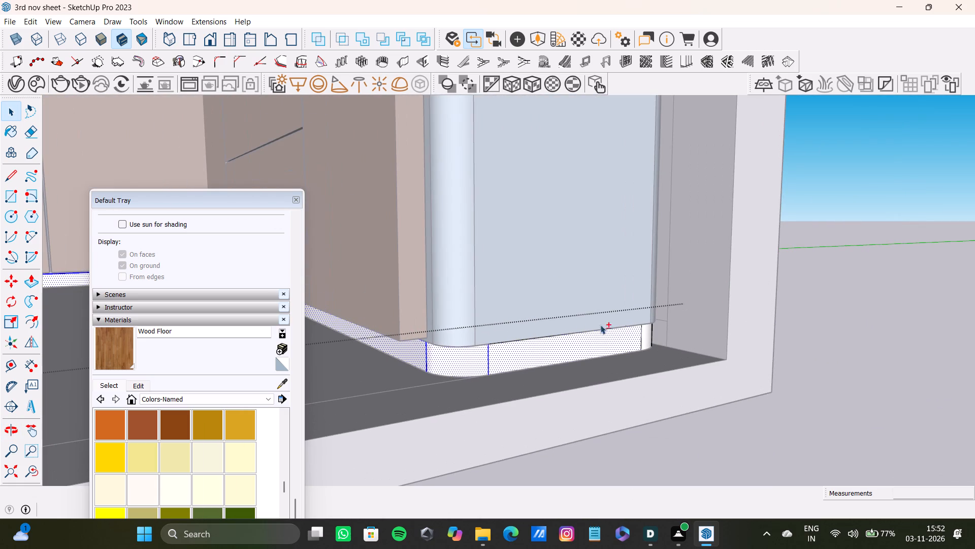
pyautogui.keyDown('shift'); pyautogui.doubleClick(648, 335); pyautogui.keyUp('shift')
pyautogui.keyDown('shift'); pyautogui.scroll(-15, 605, 336); pyautogui.keyUp('shift')
pyautogui.keyDown('shift'); pyautogui.scroll(-2, 249, 387); pyautogui.keyUp('shift')
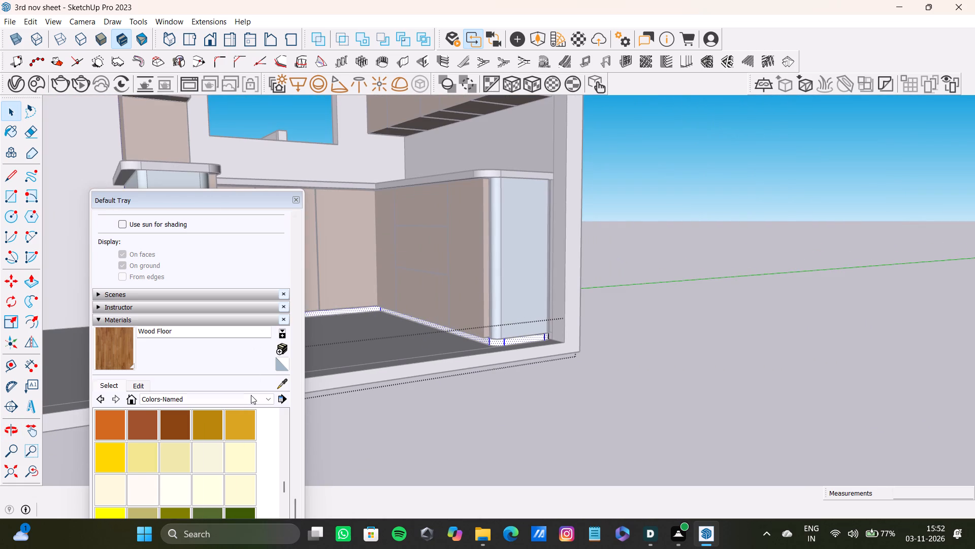
pyautogui.keyDown('shift'); pyautogui.scroll(-5, 251, 395); pyautogui.keyUp('shift')
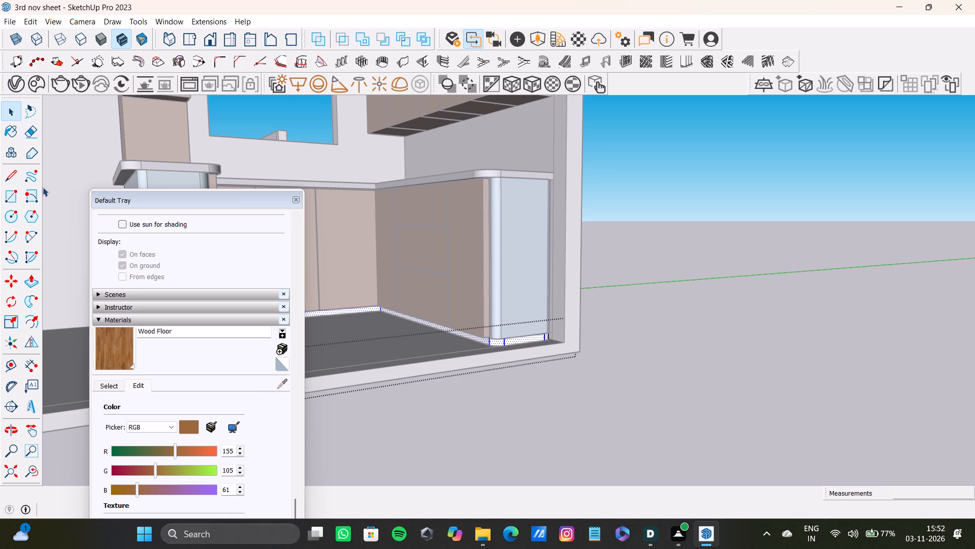
# Sample Carrera Marble from the countertop, apply it to all the selected plinth faces, and leave plinth editing.
pyautogui.click(286, 384)
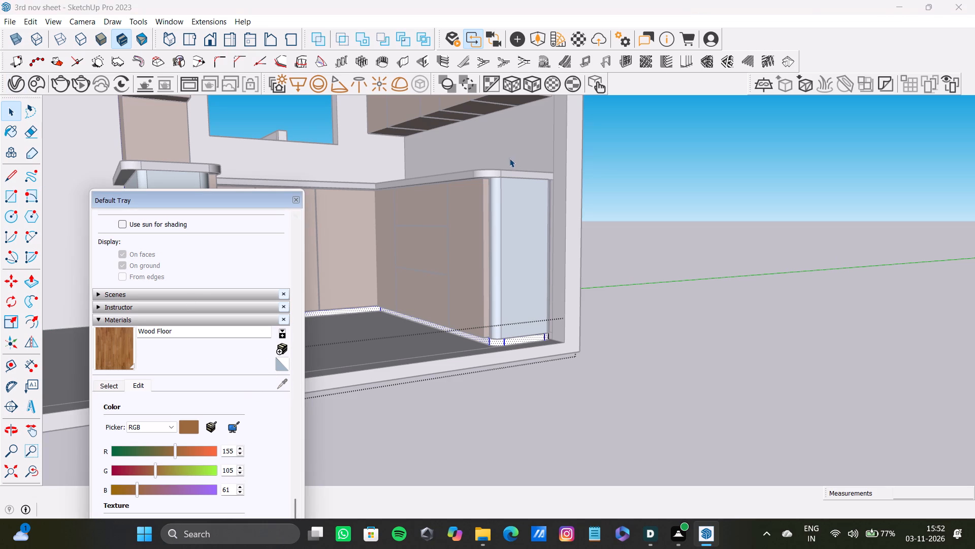
pyautogui.click(116, 385)
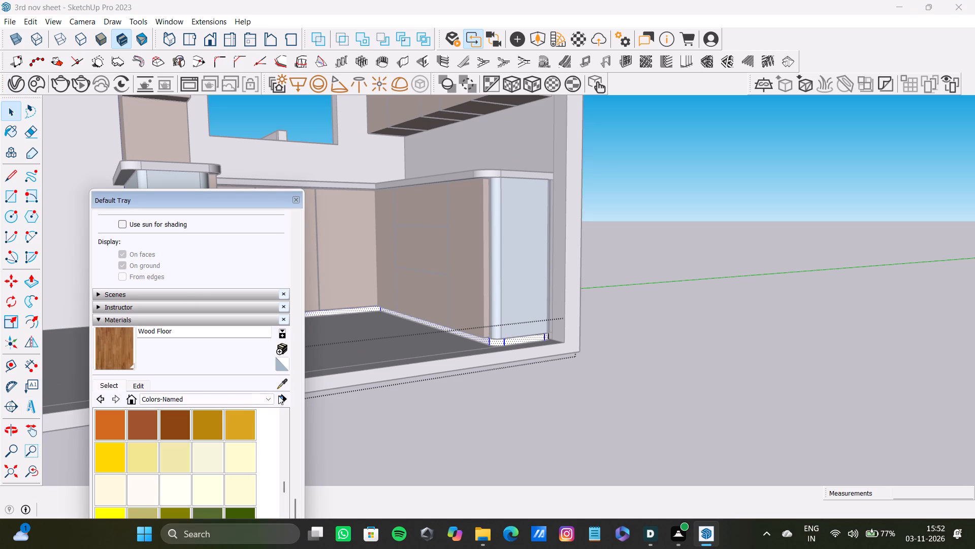
pyautogui.click(283, 383)
pyautogui.scroll(3, 443, 197)
pyautogui.moveTo(443, 198); pyautogui.dragTo(415, 297, button='middle')
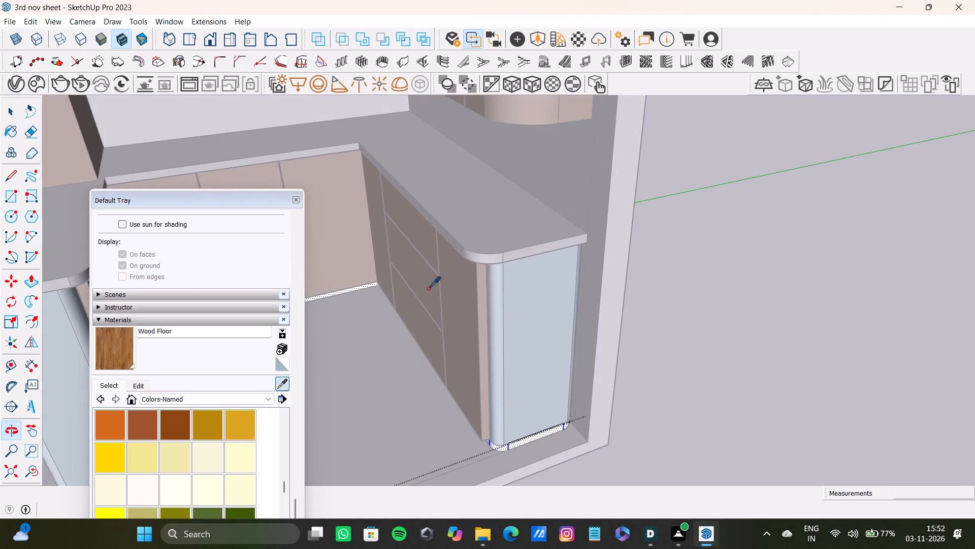
pyautogui.click(490, 236)
pyautogui.scroll(14, 500, 472)
pyautogui.click(515, 423)
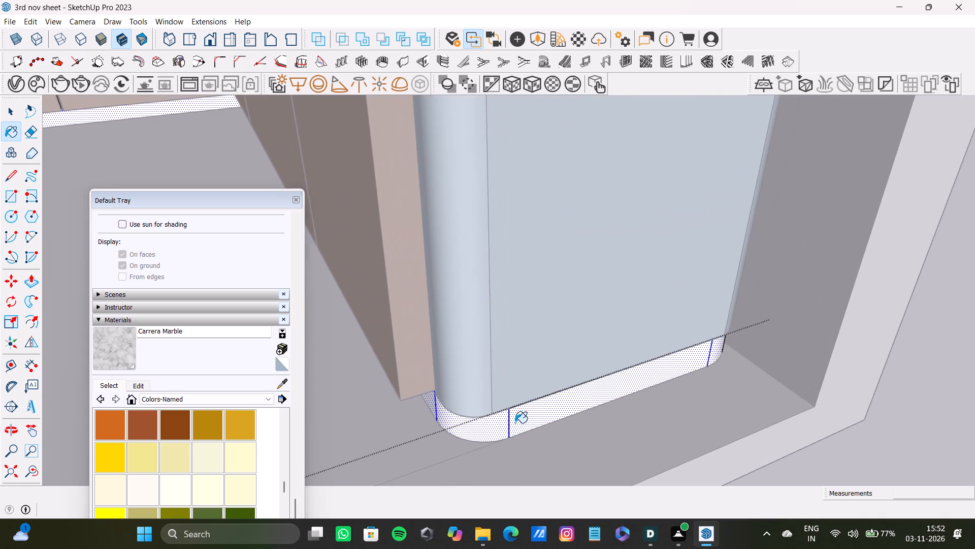
pyautogui.scroll(-12, 431, 425)
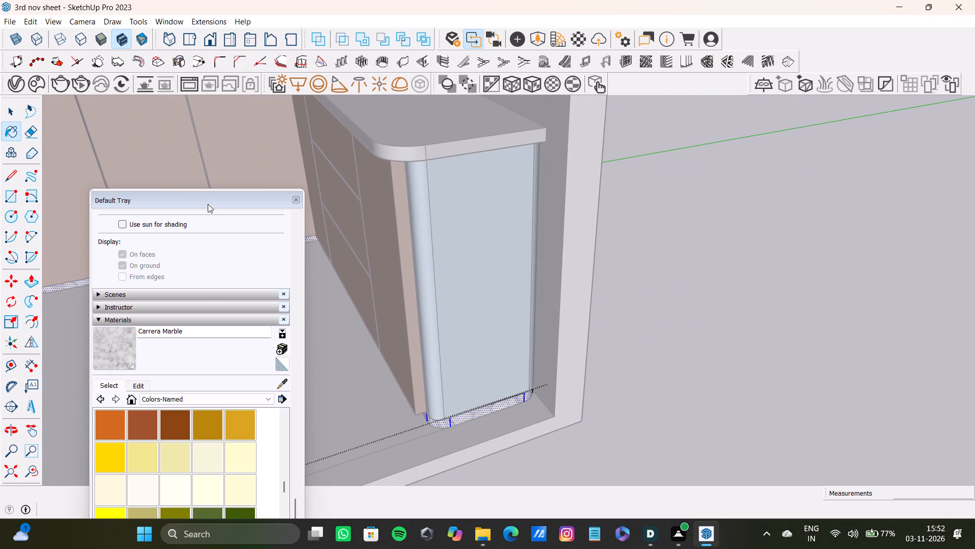
pyautogui.moveTo(208, 204); pyautogui.dragTo(208, 202)
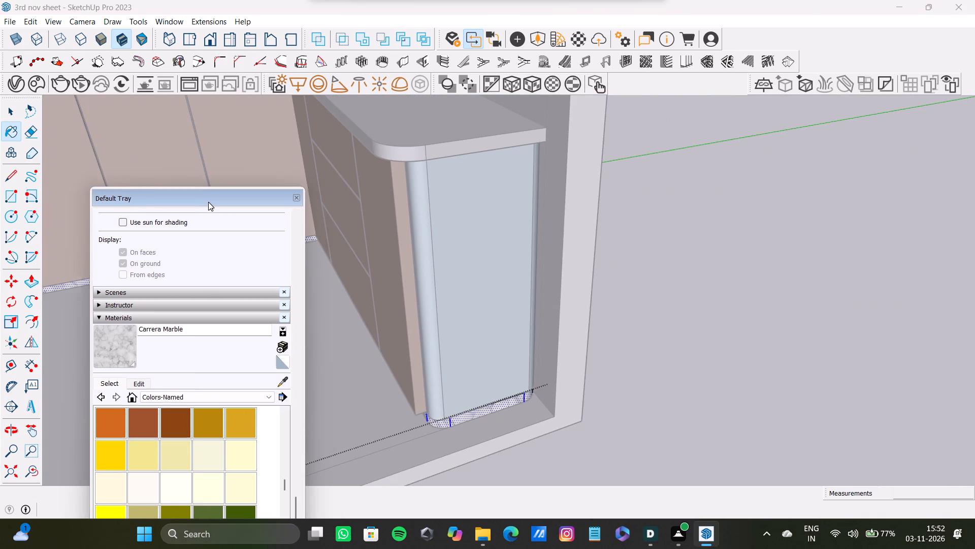
pyautogui.moveTo(208, 202); pyautogui.dragTo(562, 500)
pyautogui.press('space')
pyautogui.click(707, 261)
pyautogui.scroll(-5, 32, 277)
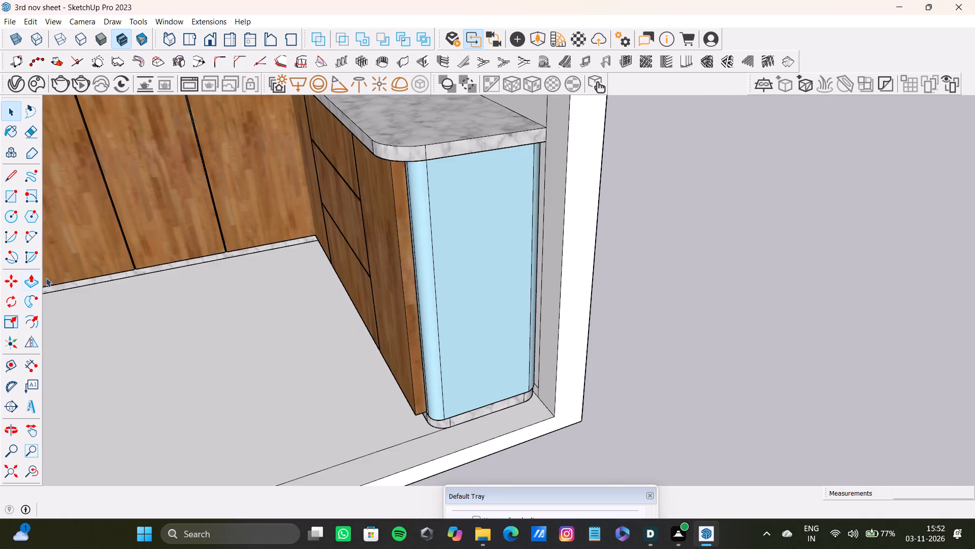
# Select the interior wall face around the window and the adjoining wall face behind the wall cabinets.
pyautogui.scroll(-18, 46, 278)
pyautogui.keyDown('shift'); pyautogui.moveTo(97, 330); pyautogui.dragTo(545, 295, button='middle'); pyautogui.keyUp('shift')
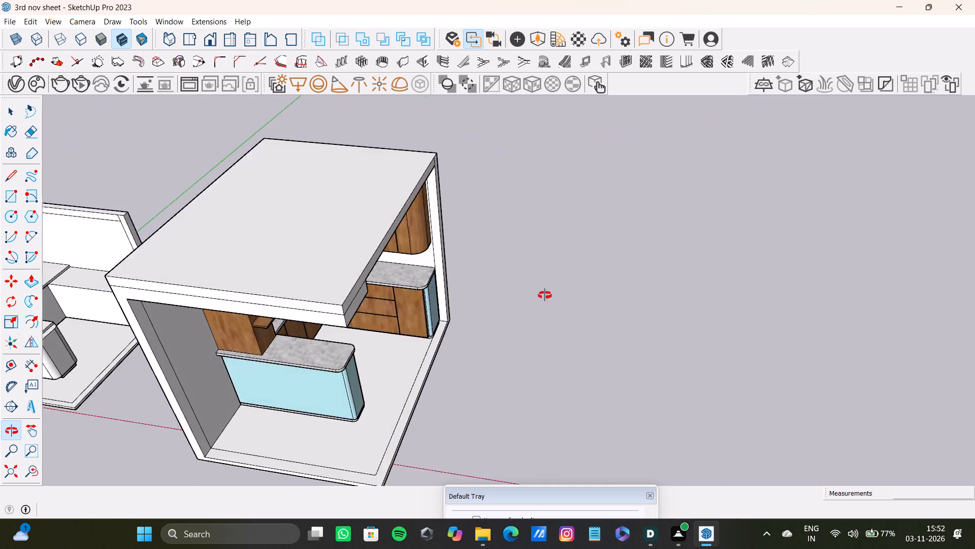
pyautogui.keyDown('shift'); pyautogui.moveTo(545, 295); pyautogui.dragTo(340, 144, button='middle'); pyautogui.keyUp('shift')
pyautogui.keyDown('shift'); pyautogui.scroll(1, 321, 150); pyautogui.keyUp('shift')
pyautogui.keyDown('shift'); pyautogui.moveTo(321, 150); pyautogui.dragTo(301, 195, button='middle'); pyautogui.keyUp('shift')
pyautogui.scroll(9, 332, 243)
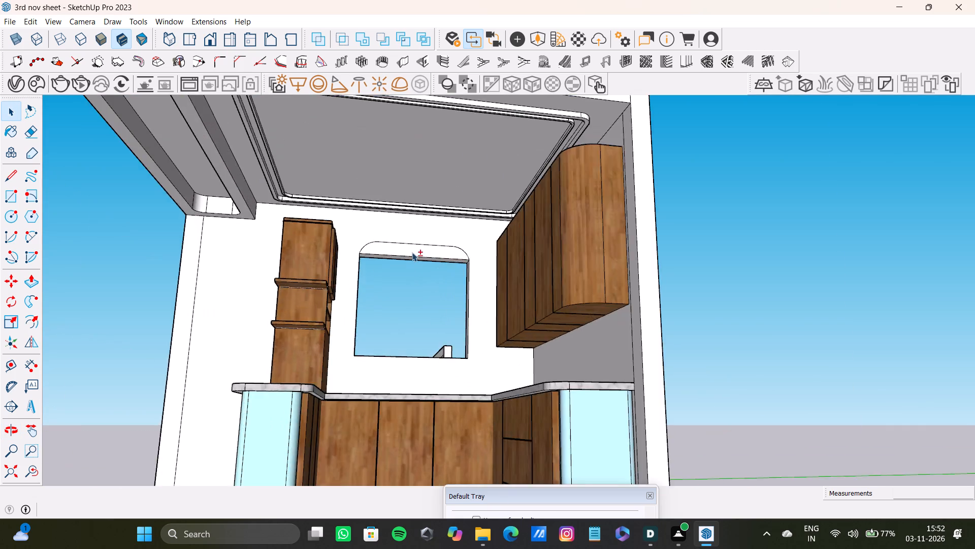
pyautogui.scroll(7, 412, 252)
pyautogui.keyDown('shift'); pyautogui.doubleClick(343, 220); pyautogui.keyUp('shift')
pyautogui.keyDown('shift'); pyautogui.scroll(-9, 290, 285); pyautogui.keyUp('shift')
pyautogui.keyDown('shift'); pyautogui.moveTo(290, 285); pyautogui.dragTo(380, 256, button='middle'); pyautogui.keyUp('shift')
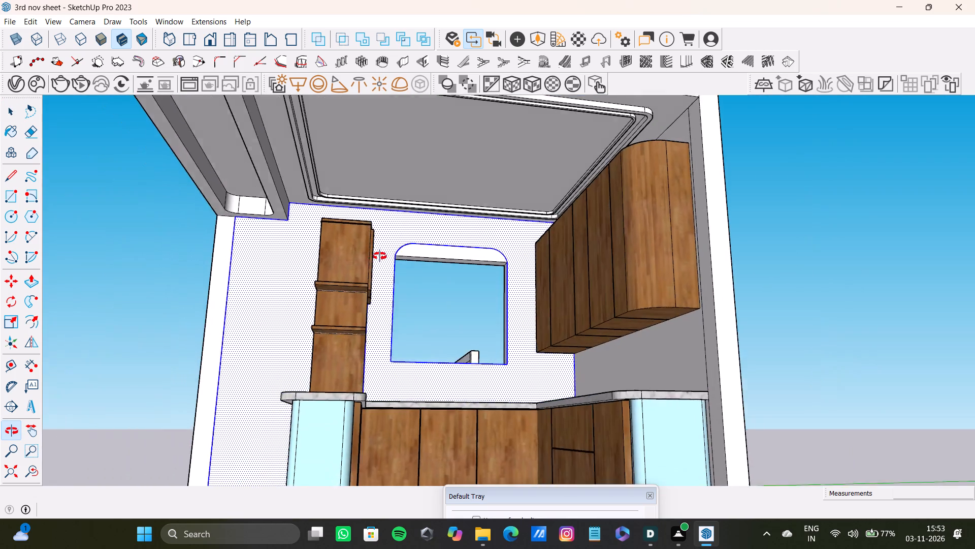
pyautogui.keyDown('shift'); pyautogui.moveTo(380, 256); pyautogui.dragTo(345, 260, button='middle'); pyautogui.keyUp('shift')
pyautogui.keyDown('shift'); pyautogui.scroll(4, 216, 259); pyautogui.keyUp('shift')
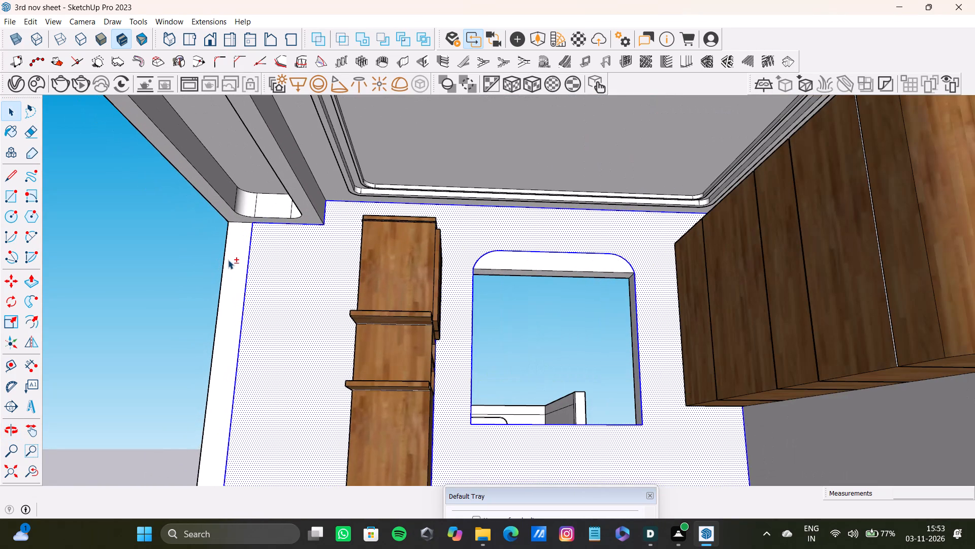
pyautogui.keyDown('shift'); pyautogui.scroll(-9, 229, 260); pyautogui.keyUp('shift')
pyautogui.keyDown('shift'); pyautogui.moveTo(229, 260); pyautogui.dragTo(341, 242, button='middle'); pyautogui.keyUp('shift')
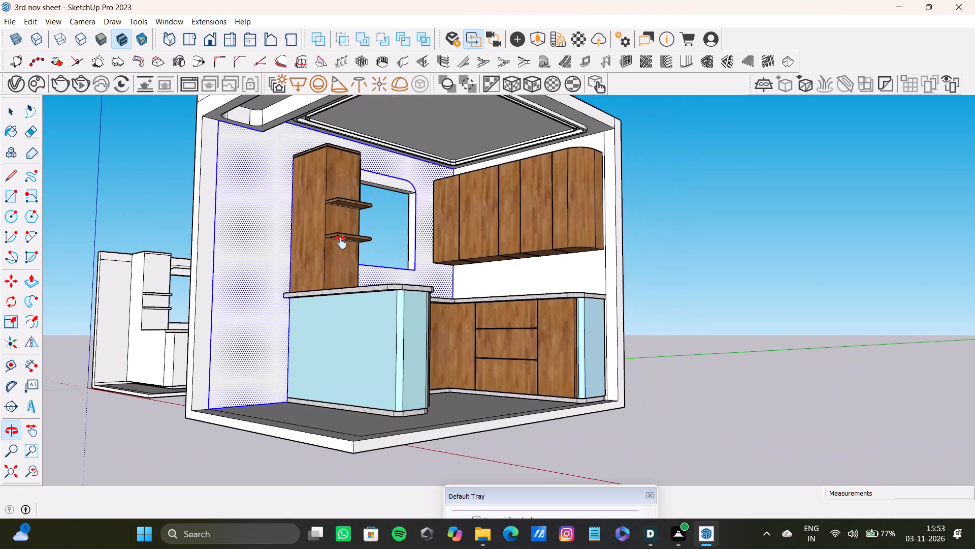
pyautogui.keyDown('shift'); pyautogui.moveTo(341, 242); pyautogui.dragTo(343, 248, button='middle'); pyautogui.keyUp('shift')
pyautogui.keyDown('shift'); pyautogui.click(576, 283); pyautogui.keyUp('shift')
pyautogui.keyDown('shift'); pyautogui.scroll(-4, 553, 267); pyautogui.keyUp('shift')
pyautogui.keyDown('shift'); pyautogui.moveTo(535, 276); pyautogui.dragTo(431, 298, button='middle'); pyautogui.keyUp('shift')
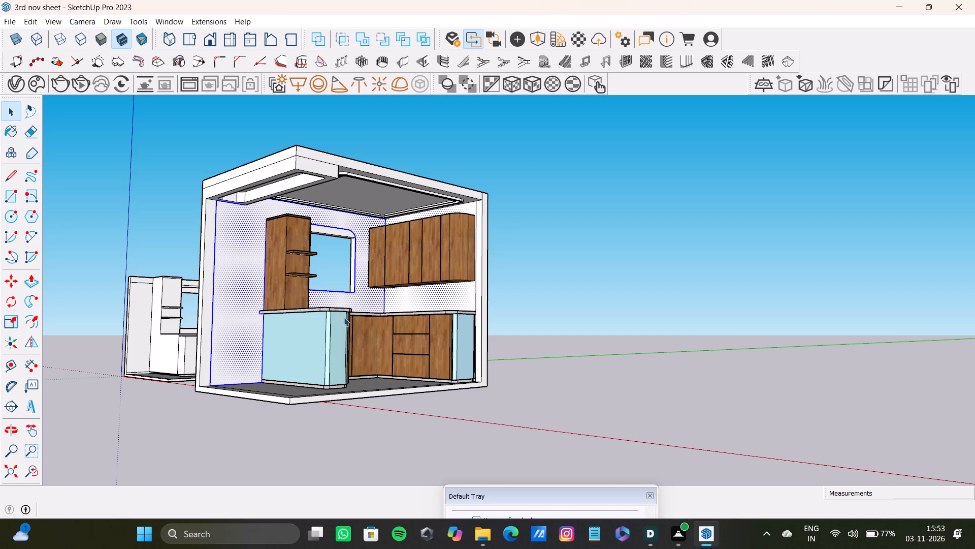
# Examine the kitchen's walls, ceiling and cabinets from above and below.
pyautogui.scroll(10, 398, 343)
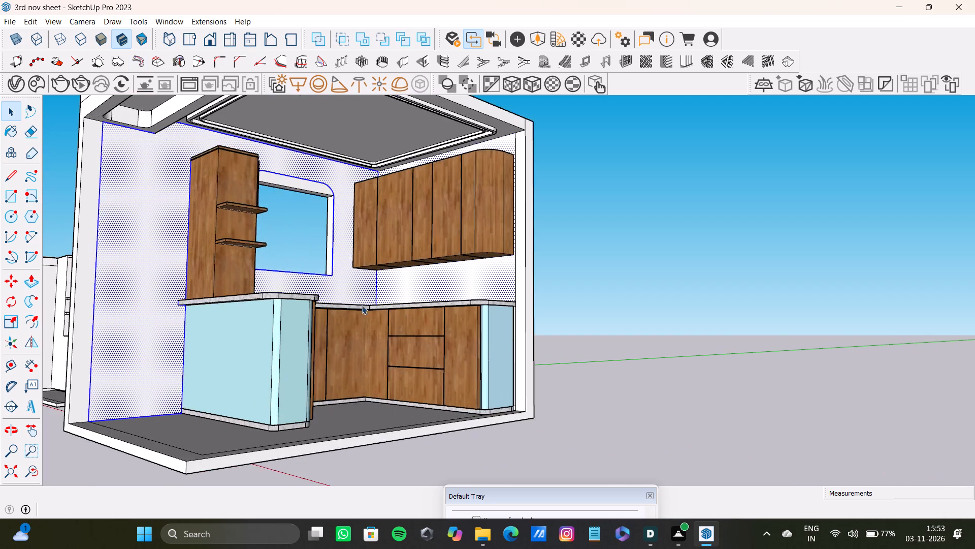
pyautogui.scroll(4, 362, 305)
pyautogui.scroll(-6, 367, 299)
pyautogui.keyDown('shift'); pyautogui.moveTo(370, 299); pyautogui.dragTo(340, 359, button='middle'); pyautogui.keyUp('shift')
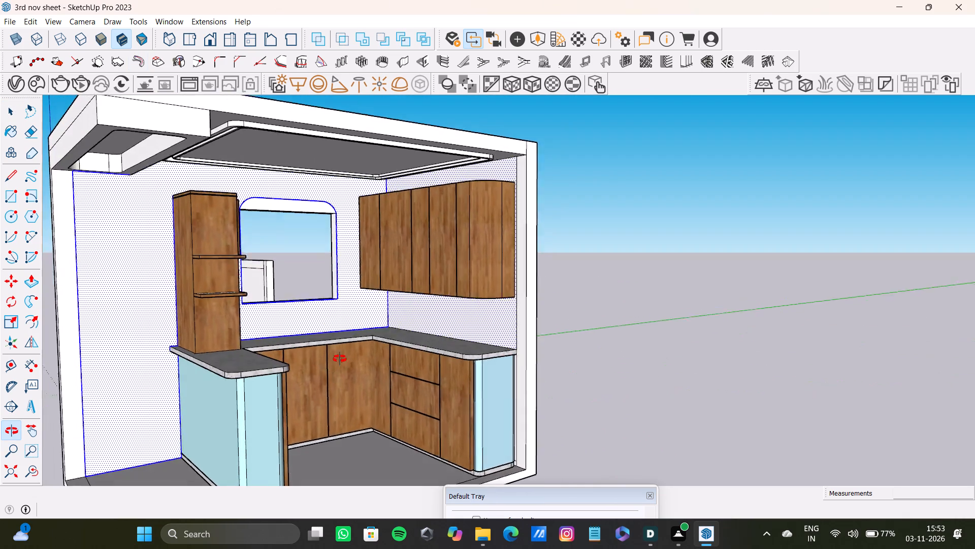
pyautogui.keyDown('shift'); pyautogui.moveTo(340, 359); pyautogui.dragTo(351, 293, button='middle'); pyautogui.keyUp('shift')
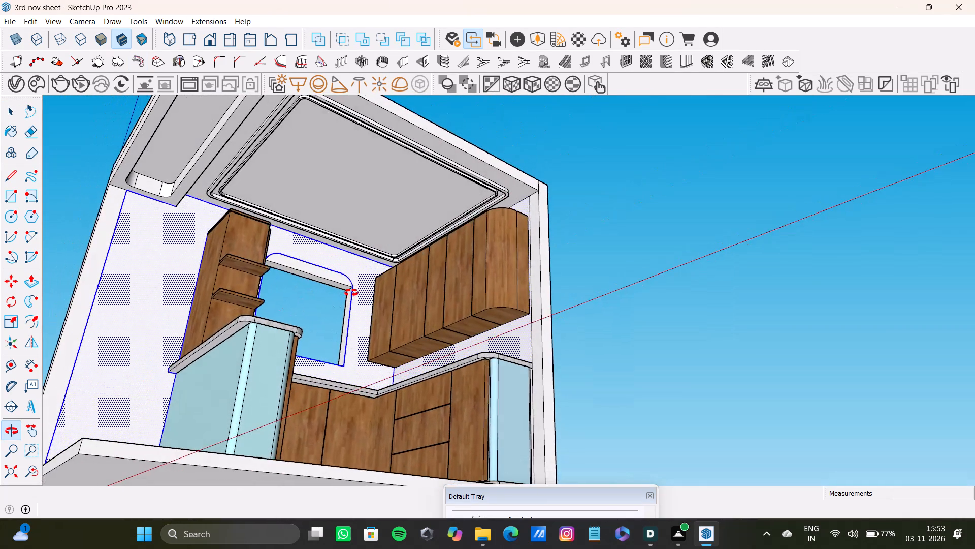
pyautogui.keyDown('shift'); pyautogui.moveTo(351, 293); pyautogui.dragTo(380, 396, button='middle'); pyautogui.keyUp('shift')
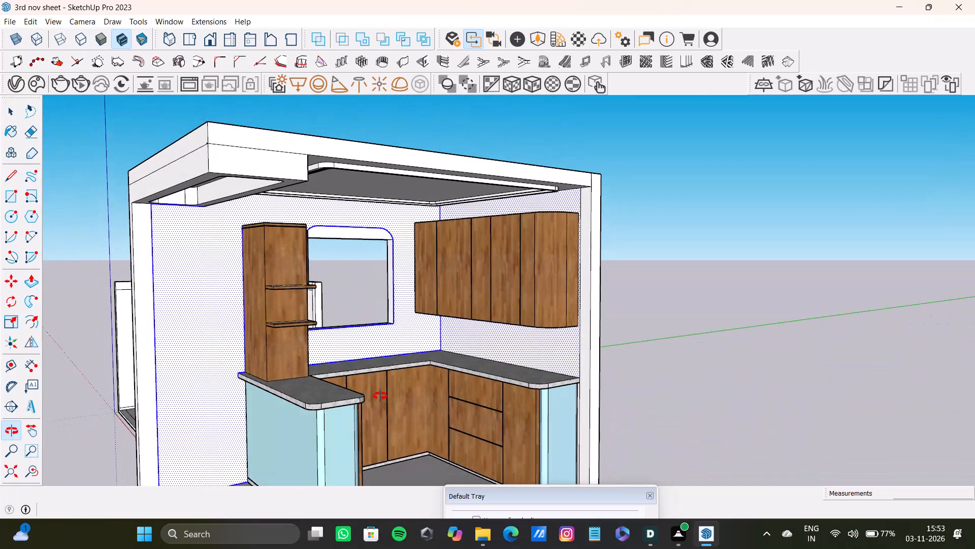
pyautogui.keyDown('shift'); pyautogui.moveTo(380, 396); pyautogui.dragTo(377, 390, button='middle'); pyautogui.keyUp('shift')
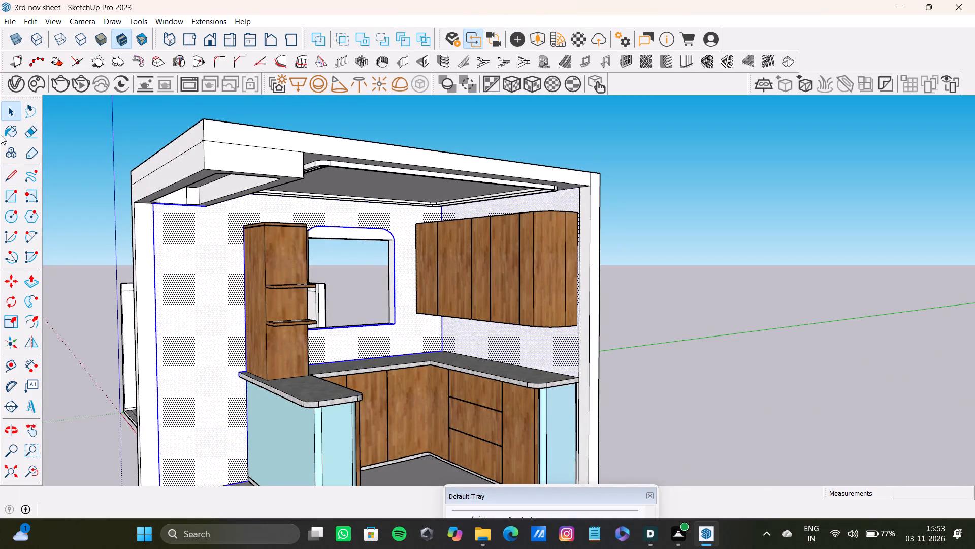
# Paint the selected interior walls with 0028_AntiqueWhite from the Colors-Named collection.
pyautogui.click(3, 133)
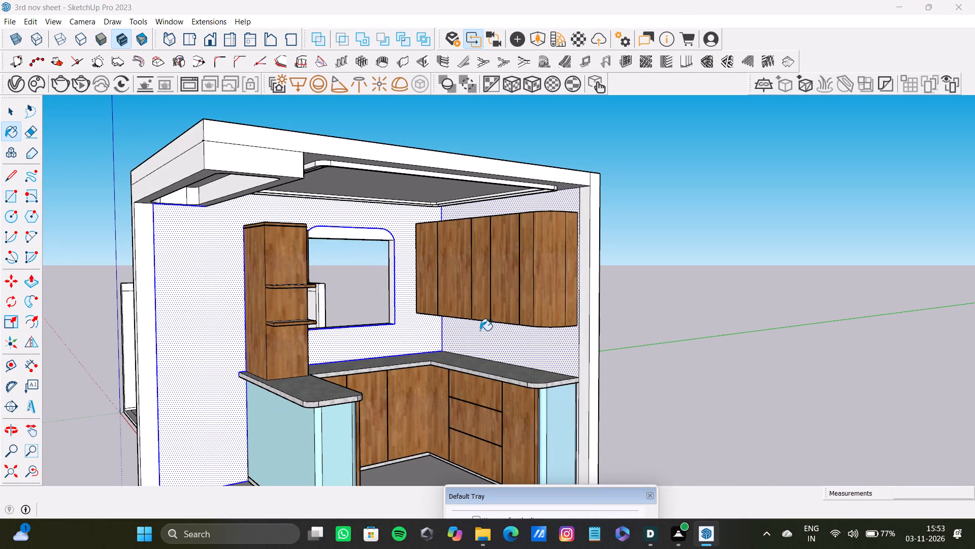
pyautogui.moveTo(487, 488); pyautogui.dragTo(644, 307)
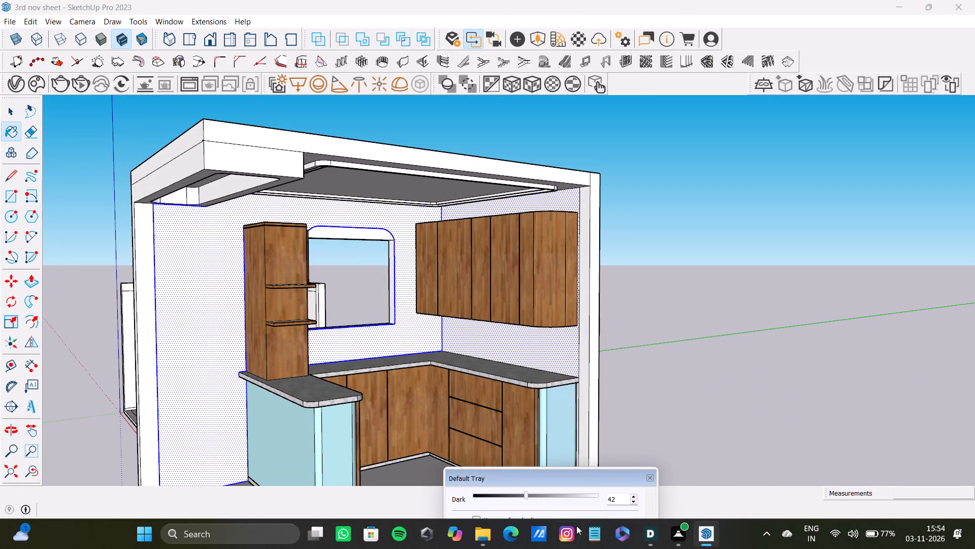
pyautogui.moveTo(578, 474); pyautogui.dragTo(840, 25)
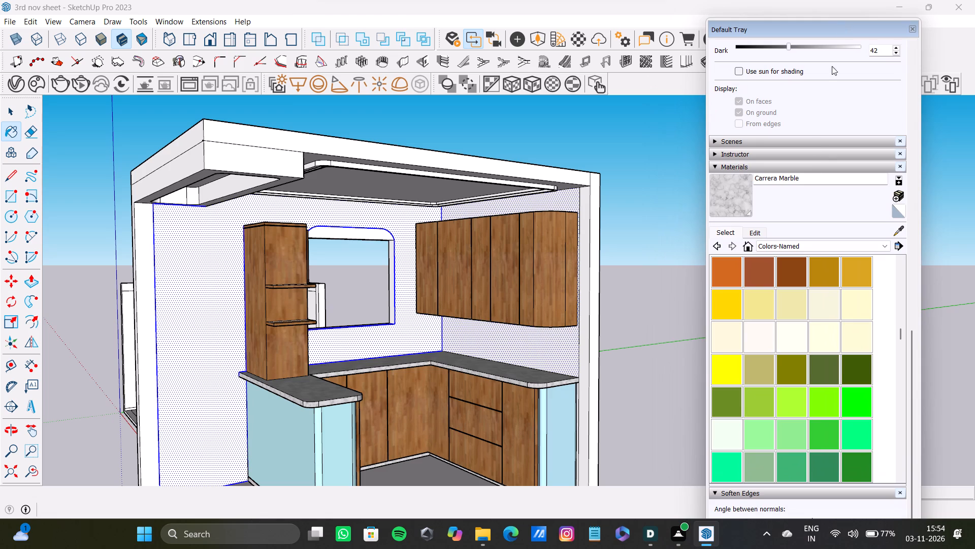
pyautogui.scroll(-4, 819, 248)
pyautogui.scroll(4, 792, 317)
pyautogui.click(791, 372)
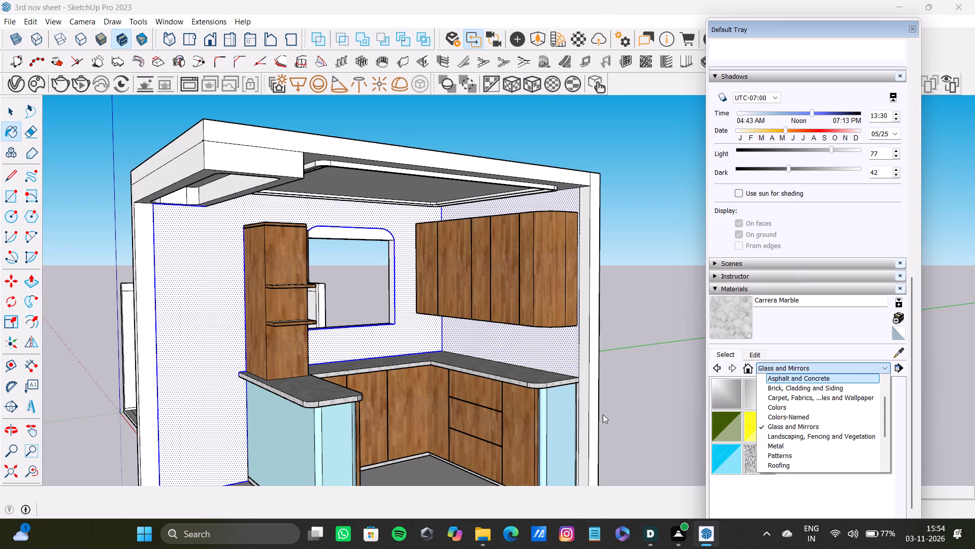
pyautogui.click(783, 415)
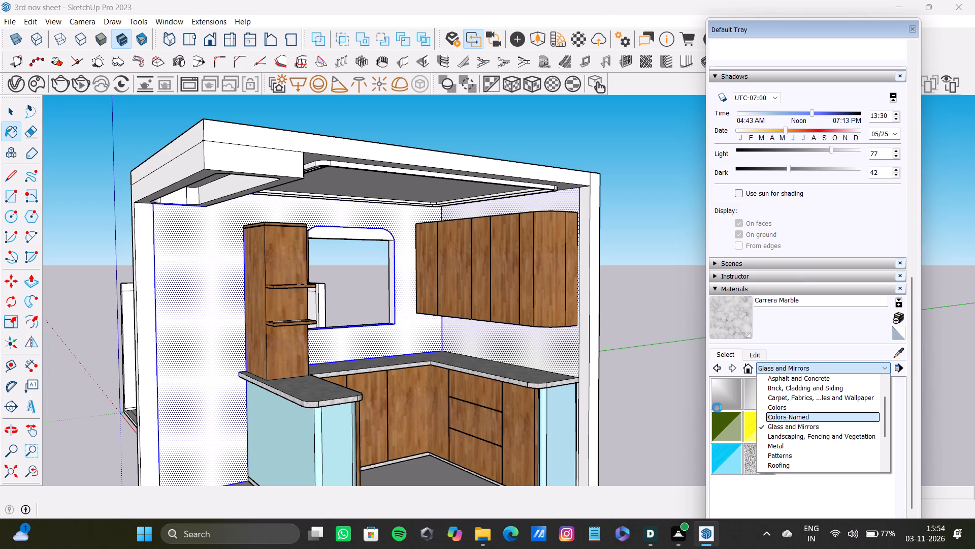
pyautogui.scroll(-5, 752, 420)
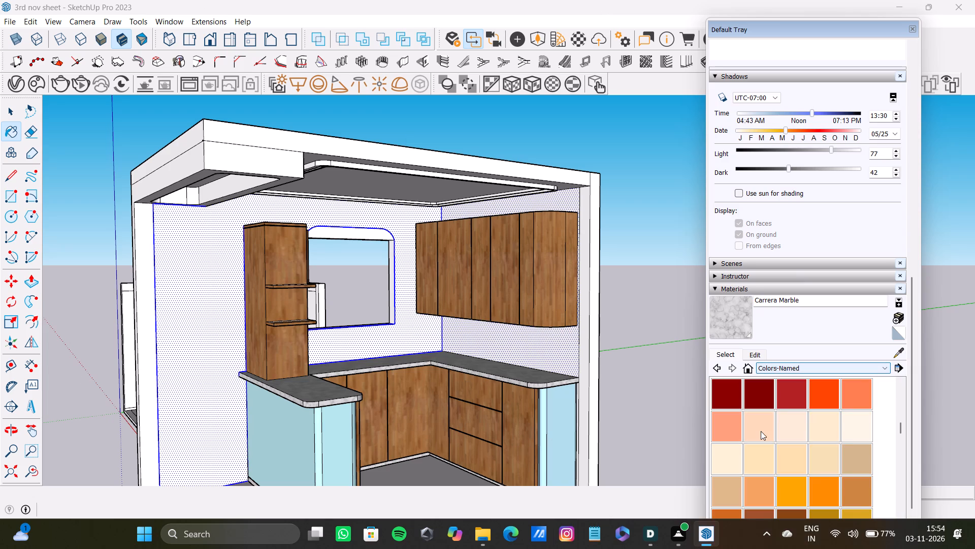
pyautogui.click(825, 434)
pyautogui.click(794, 424)
pyautogui.click(538, 355)
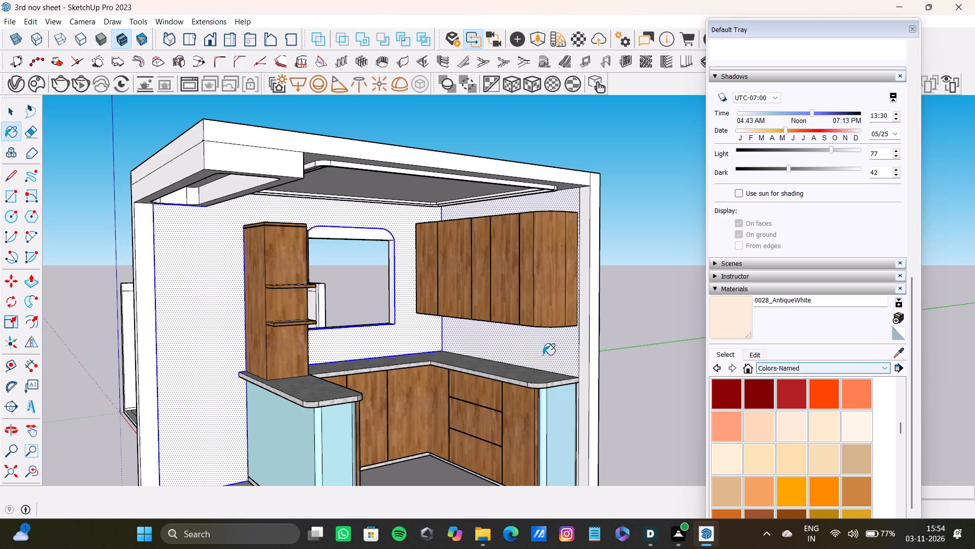
pyautogui.click(567, 196)
# Select the kitchen's main floor face together with the border strip along its open sides.
pyautogui.scroll(-5, 383, 319)
pyautogui.moveTo(382, 319); pyautogui.dragTo(374, 385, button='middle')
pyautogui.scroll(7, 412, 416)
pyautogui.press('space')
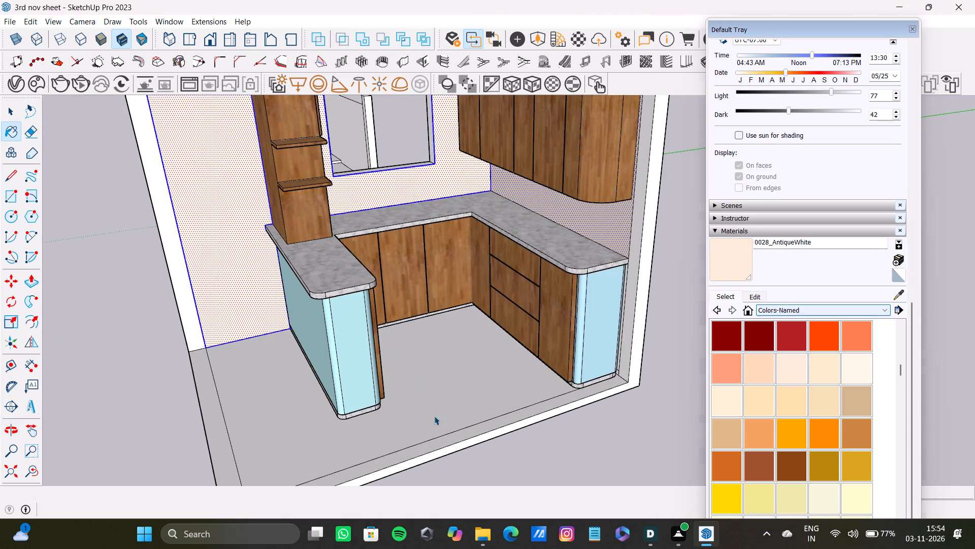
pyautogui.doubleClick(435, 413)
pyautogui.keyDown('shift'); pyautogui.doubleClick(408, 453); pyautogui.keyUp('shift')
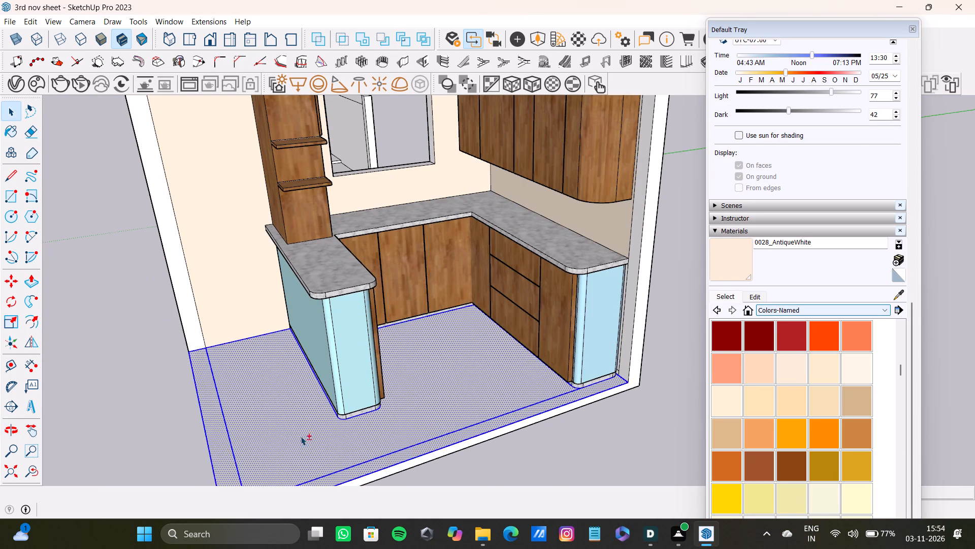
pyautogui.keyDown('shift'); pyautogui.scroll(-5, 308, 424); pyautogui.keyUp('shift')
pyautogui.keyDown('shift'); pyautogui.moveTo(308, 424); pyautogui.dragTo(318, 418, button='middle'); pyautogui.keyUp('shift')
pyautogui.scroll(-1, 311, 421)
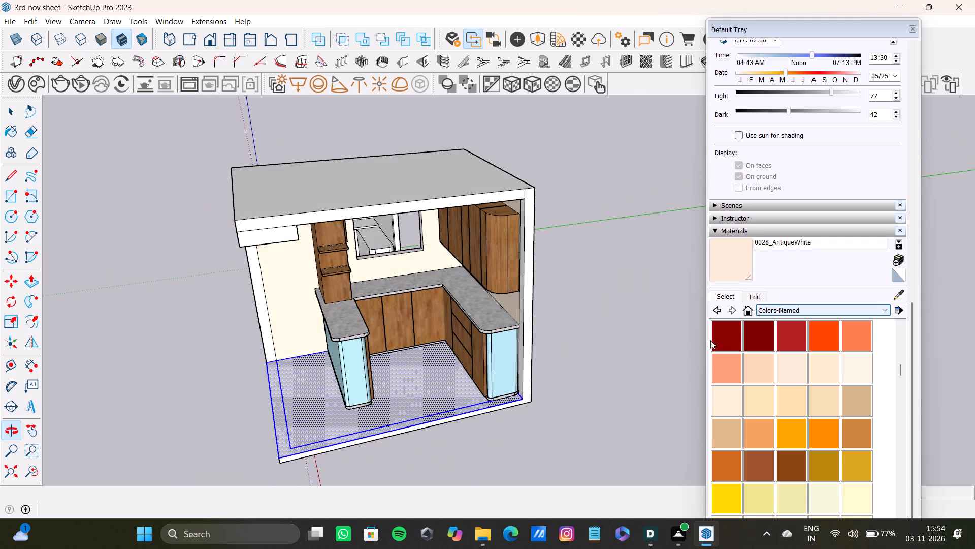
# Apply Stone Vein Gray from the Stone collection to the selected floor faces.
pyautogui.keyDown('shift'); pyautogui.click(790, 314); pyautogui.keyUp('shift')
pyautogui.keyDown('shift'); pyautogui.scroll(-1, 793, 405); pyautogui.keyUp('shift')
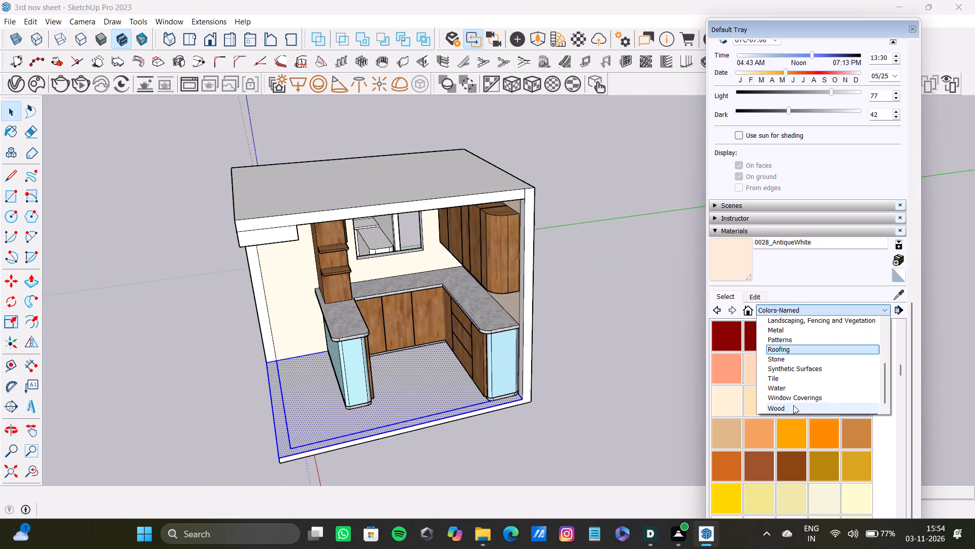
pyautogui.keyDown('shift'); pyautogui.scroll(-2, 793, 405); pyautogui.keyUp('shift')
pyautogui.keyDown('shift'); pyautogui.click(772, 359); pyautogui.keyUp('shift')
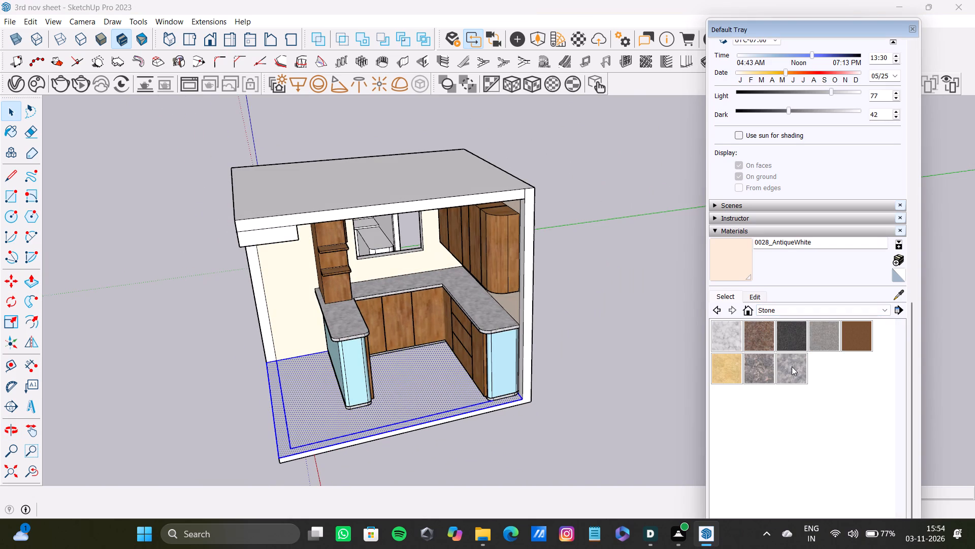
pyautogui.keyDown('shift'); pyautogui.click(792, 367); pyautogui.keyUp('shift')
pyautogui.keyDown('shift'); pyautogui.click(451, 410); pyautogui.keyUp('shift')
pyautogui.scroll(-4, 451, 410)
pyautogui.moveTo(451, 409); pyautogui.dragTo(494, 382, button='middle')
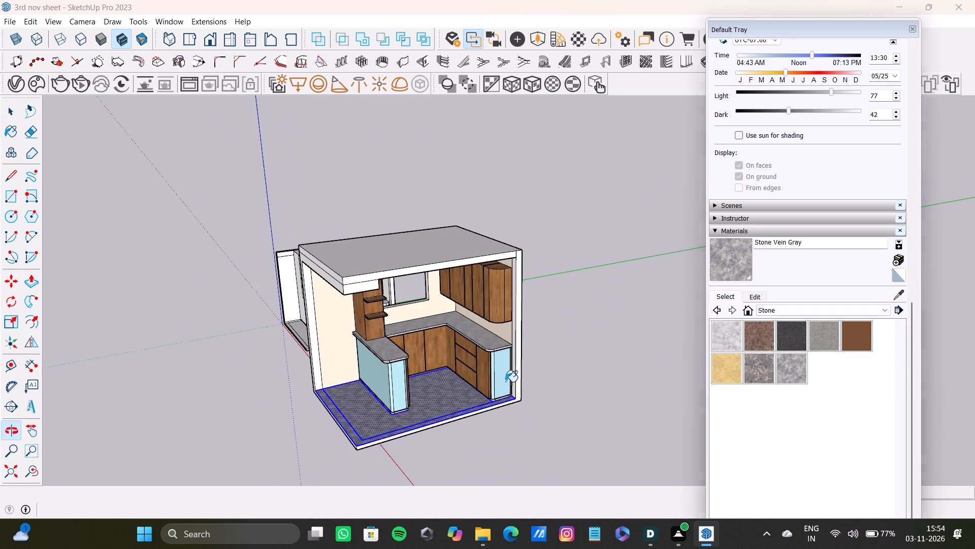
# Repaint the selected kitchen floor faces with Carrera Marble from the Stone collection and clear the selection.
pyautogui.click(727, 344)
pyautogui.click(439, 412)
pyautogui.scroll(4, 439, 412)
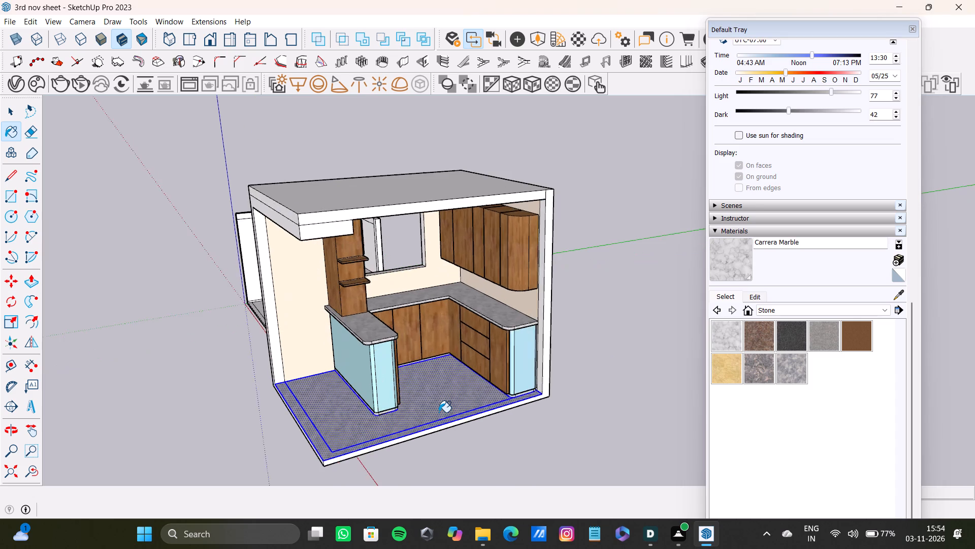
pyautogui.scroll(-7, 439, 412)
pyautogui.moveTo(439, 412); pyautogui.dragTo(442, 345, button='middle')
pyautogui.press('space')
pyautogui.click(529, 320)
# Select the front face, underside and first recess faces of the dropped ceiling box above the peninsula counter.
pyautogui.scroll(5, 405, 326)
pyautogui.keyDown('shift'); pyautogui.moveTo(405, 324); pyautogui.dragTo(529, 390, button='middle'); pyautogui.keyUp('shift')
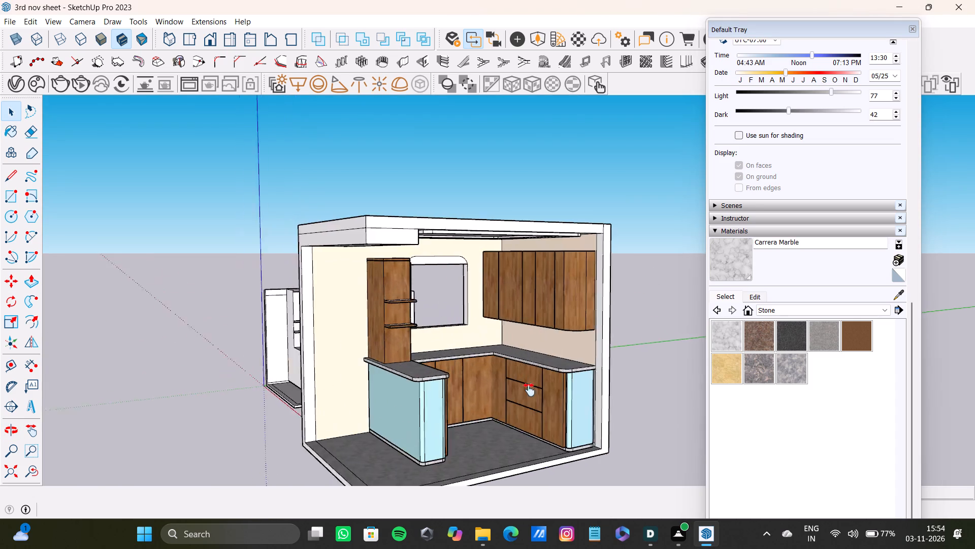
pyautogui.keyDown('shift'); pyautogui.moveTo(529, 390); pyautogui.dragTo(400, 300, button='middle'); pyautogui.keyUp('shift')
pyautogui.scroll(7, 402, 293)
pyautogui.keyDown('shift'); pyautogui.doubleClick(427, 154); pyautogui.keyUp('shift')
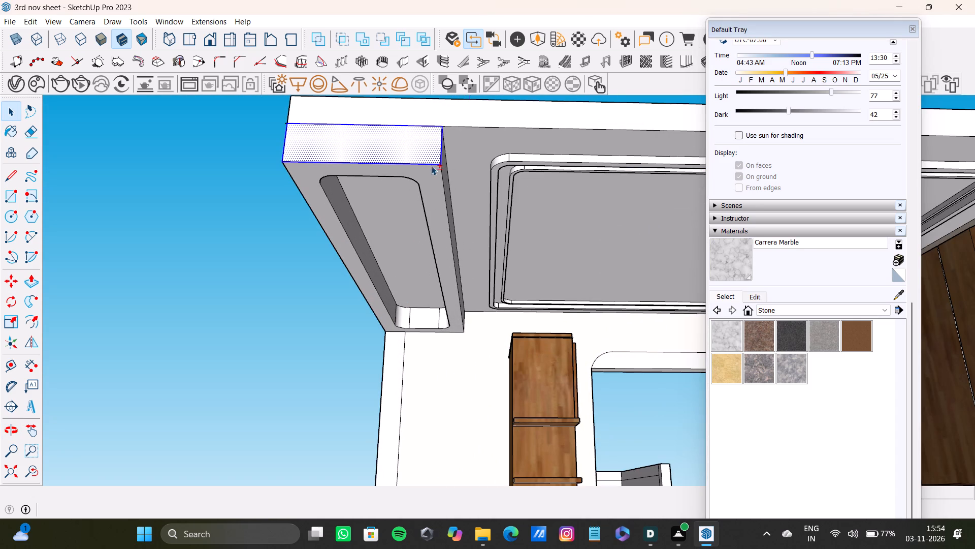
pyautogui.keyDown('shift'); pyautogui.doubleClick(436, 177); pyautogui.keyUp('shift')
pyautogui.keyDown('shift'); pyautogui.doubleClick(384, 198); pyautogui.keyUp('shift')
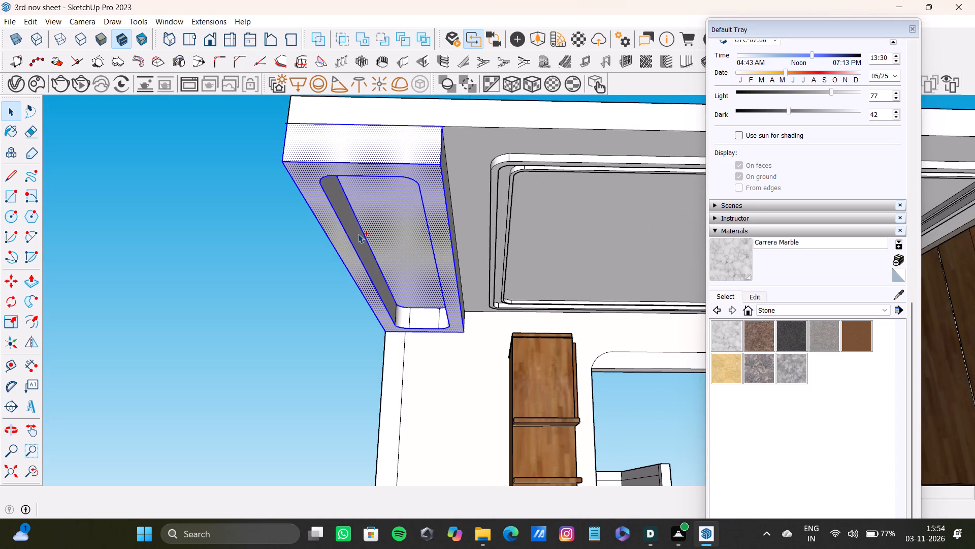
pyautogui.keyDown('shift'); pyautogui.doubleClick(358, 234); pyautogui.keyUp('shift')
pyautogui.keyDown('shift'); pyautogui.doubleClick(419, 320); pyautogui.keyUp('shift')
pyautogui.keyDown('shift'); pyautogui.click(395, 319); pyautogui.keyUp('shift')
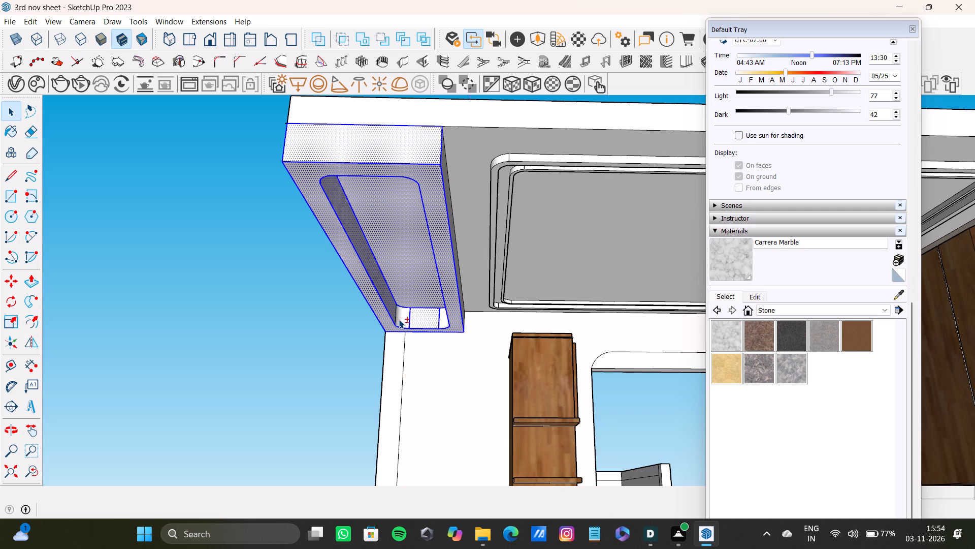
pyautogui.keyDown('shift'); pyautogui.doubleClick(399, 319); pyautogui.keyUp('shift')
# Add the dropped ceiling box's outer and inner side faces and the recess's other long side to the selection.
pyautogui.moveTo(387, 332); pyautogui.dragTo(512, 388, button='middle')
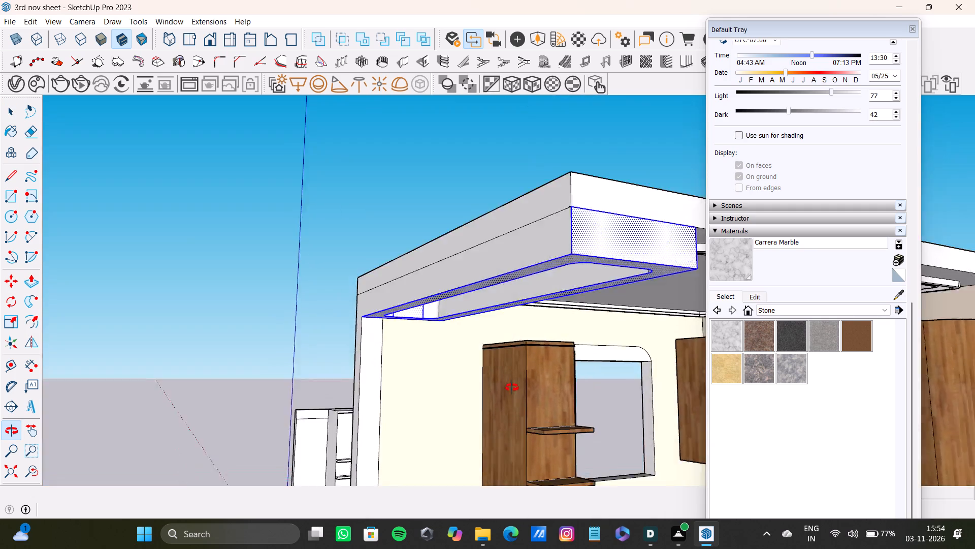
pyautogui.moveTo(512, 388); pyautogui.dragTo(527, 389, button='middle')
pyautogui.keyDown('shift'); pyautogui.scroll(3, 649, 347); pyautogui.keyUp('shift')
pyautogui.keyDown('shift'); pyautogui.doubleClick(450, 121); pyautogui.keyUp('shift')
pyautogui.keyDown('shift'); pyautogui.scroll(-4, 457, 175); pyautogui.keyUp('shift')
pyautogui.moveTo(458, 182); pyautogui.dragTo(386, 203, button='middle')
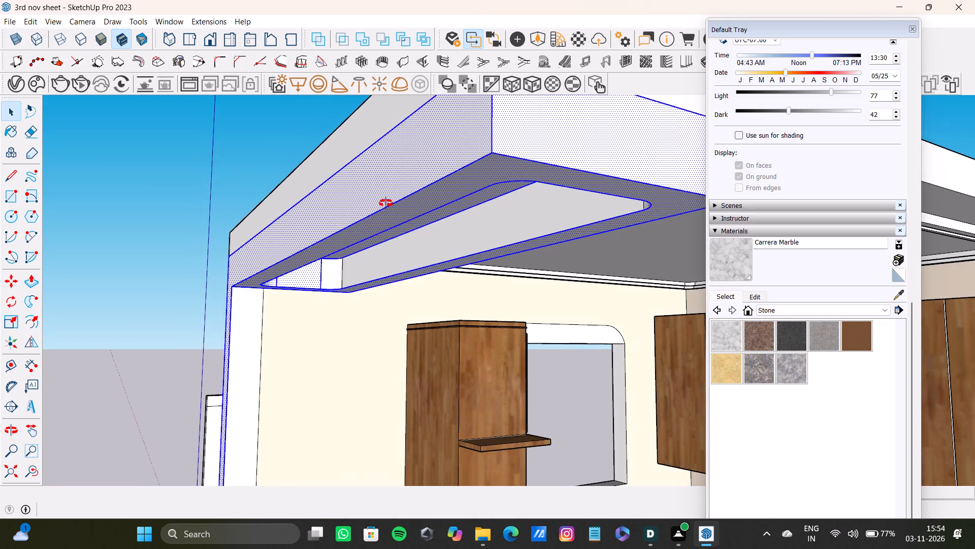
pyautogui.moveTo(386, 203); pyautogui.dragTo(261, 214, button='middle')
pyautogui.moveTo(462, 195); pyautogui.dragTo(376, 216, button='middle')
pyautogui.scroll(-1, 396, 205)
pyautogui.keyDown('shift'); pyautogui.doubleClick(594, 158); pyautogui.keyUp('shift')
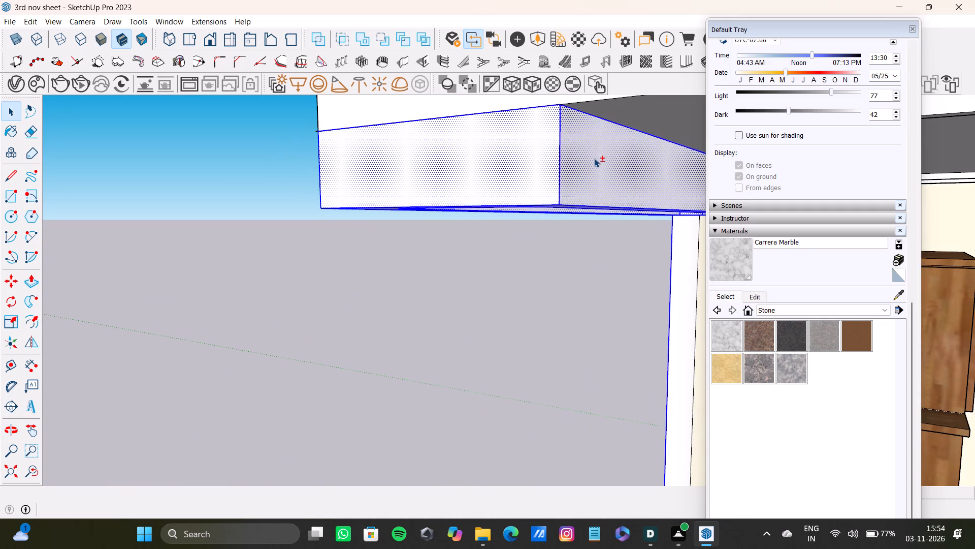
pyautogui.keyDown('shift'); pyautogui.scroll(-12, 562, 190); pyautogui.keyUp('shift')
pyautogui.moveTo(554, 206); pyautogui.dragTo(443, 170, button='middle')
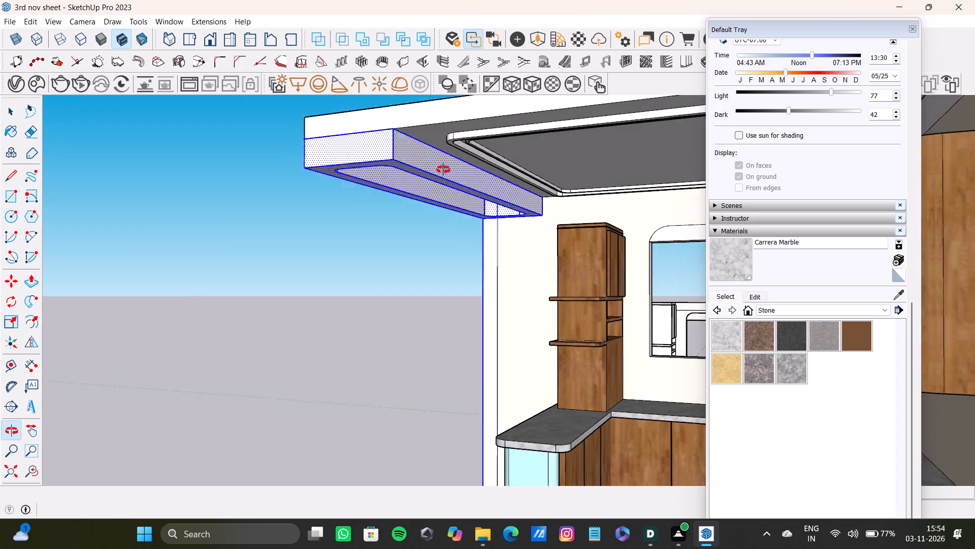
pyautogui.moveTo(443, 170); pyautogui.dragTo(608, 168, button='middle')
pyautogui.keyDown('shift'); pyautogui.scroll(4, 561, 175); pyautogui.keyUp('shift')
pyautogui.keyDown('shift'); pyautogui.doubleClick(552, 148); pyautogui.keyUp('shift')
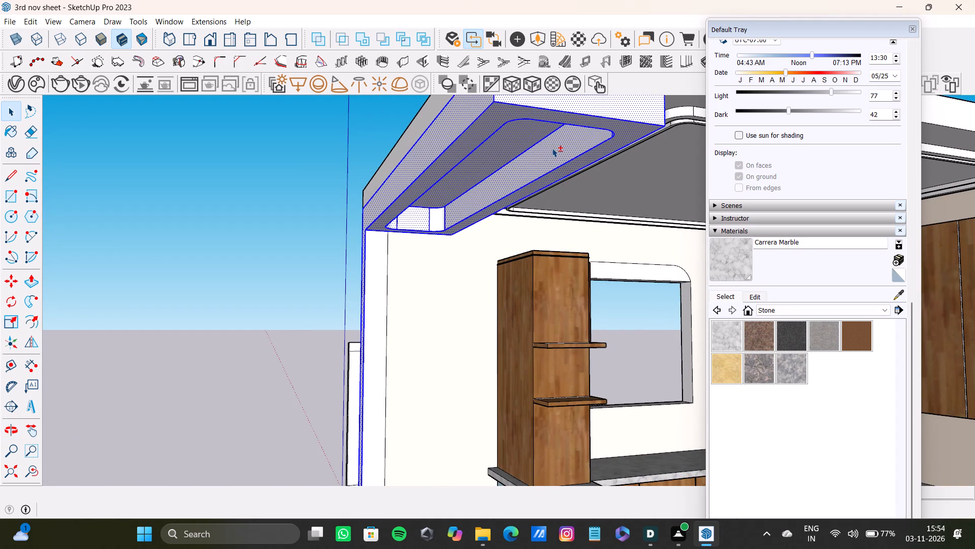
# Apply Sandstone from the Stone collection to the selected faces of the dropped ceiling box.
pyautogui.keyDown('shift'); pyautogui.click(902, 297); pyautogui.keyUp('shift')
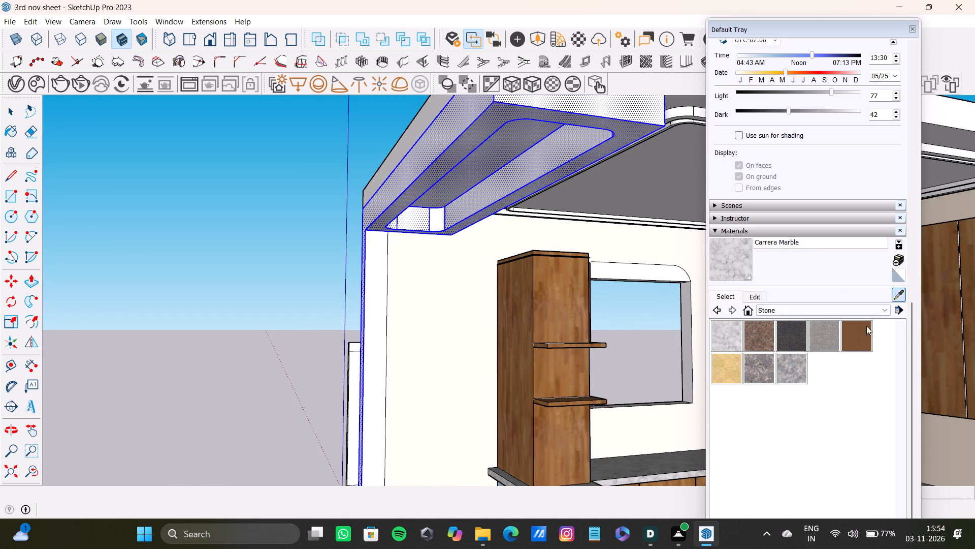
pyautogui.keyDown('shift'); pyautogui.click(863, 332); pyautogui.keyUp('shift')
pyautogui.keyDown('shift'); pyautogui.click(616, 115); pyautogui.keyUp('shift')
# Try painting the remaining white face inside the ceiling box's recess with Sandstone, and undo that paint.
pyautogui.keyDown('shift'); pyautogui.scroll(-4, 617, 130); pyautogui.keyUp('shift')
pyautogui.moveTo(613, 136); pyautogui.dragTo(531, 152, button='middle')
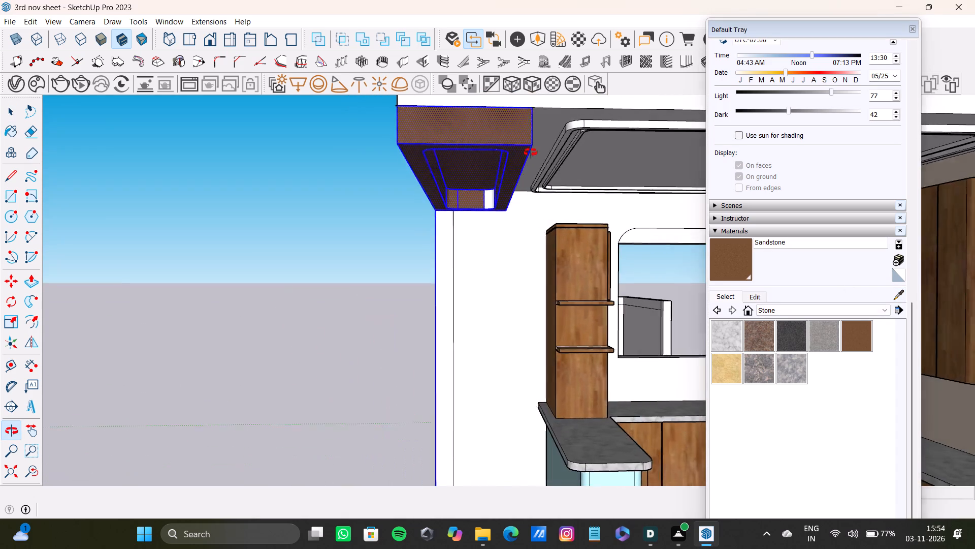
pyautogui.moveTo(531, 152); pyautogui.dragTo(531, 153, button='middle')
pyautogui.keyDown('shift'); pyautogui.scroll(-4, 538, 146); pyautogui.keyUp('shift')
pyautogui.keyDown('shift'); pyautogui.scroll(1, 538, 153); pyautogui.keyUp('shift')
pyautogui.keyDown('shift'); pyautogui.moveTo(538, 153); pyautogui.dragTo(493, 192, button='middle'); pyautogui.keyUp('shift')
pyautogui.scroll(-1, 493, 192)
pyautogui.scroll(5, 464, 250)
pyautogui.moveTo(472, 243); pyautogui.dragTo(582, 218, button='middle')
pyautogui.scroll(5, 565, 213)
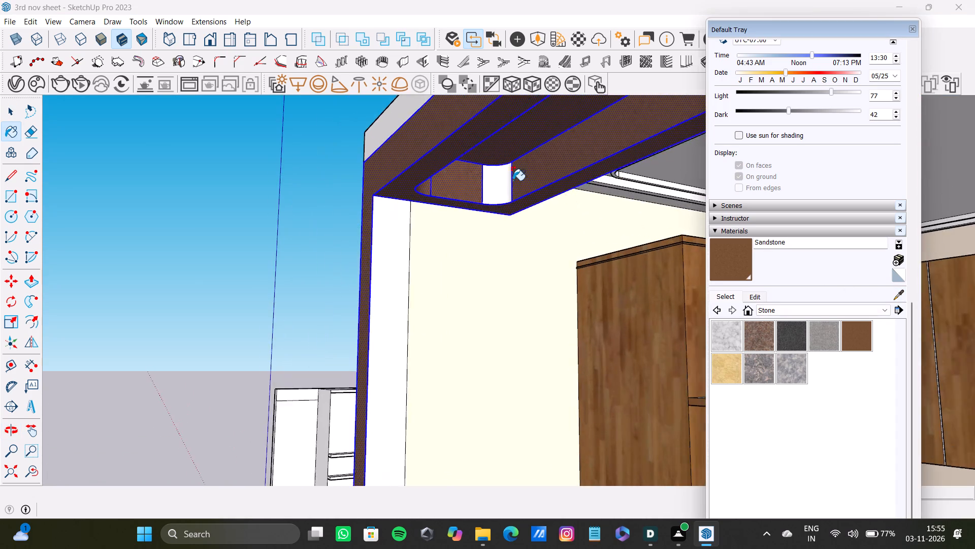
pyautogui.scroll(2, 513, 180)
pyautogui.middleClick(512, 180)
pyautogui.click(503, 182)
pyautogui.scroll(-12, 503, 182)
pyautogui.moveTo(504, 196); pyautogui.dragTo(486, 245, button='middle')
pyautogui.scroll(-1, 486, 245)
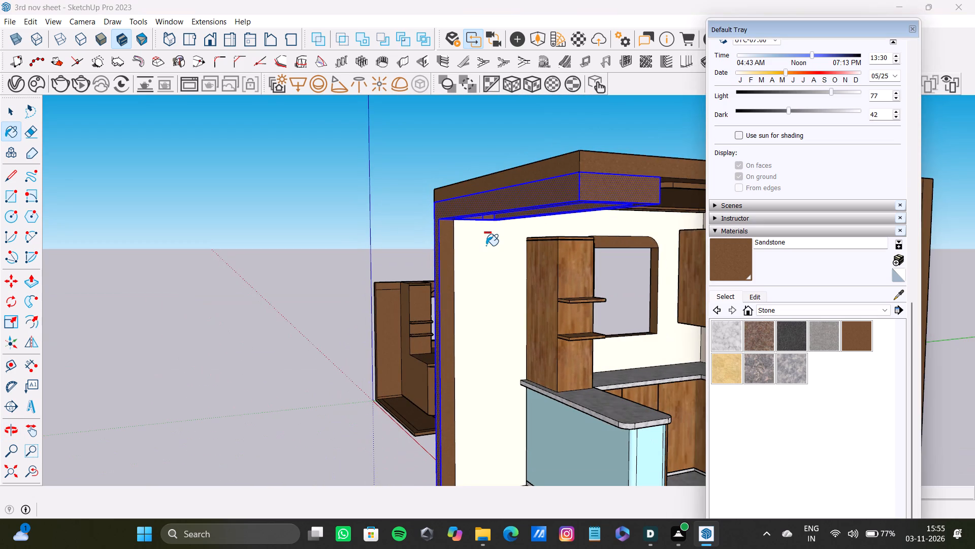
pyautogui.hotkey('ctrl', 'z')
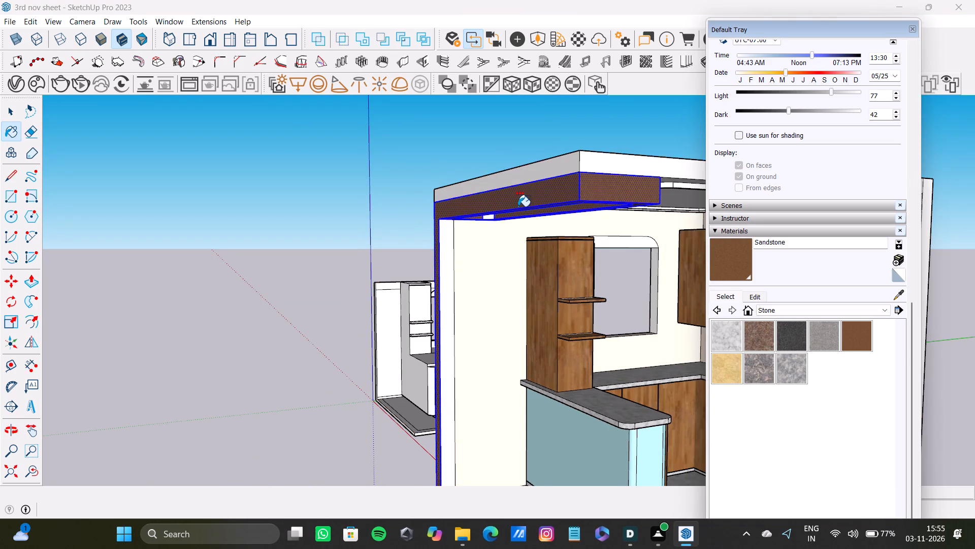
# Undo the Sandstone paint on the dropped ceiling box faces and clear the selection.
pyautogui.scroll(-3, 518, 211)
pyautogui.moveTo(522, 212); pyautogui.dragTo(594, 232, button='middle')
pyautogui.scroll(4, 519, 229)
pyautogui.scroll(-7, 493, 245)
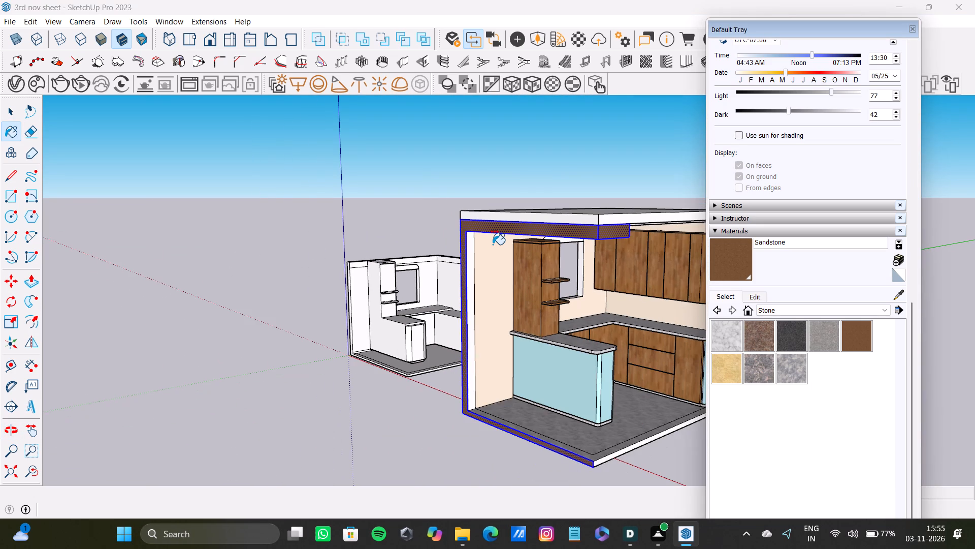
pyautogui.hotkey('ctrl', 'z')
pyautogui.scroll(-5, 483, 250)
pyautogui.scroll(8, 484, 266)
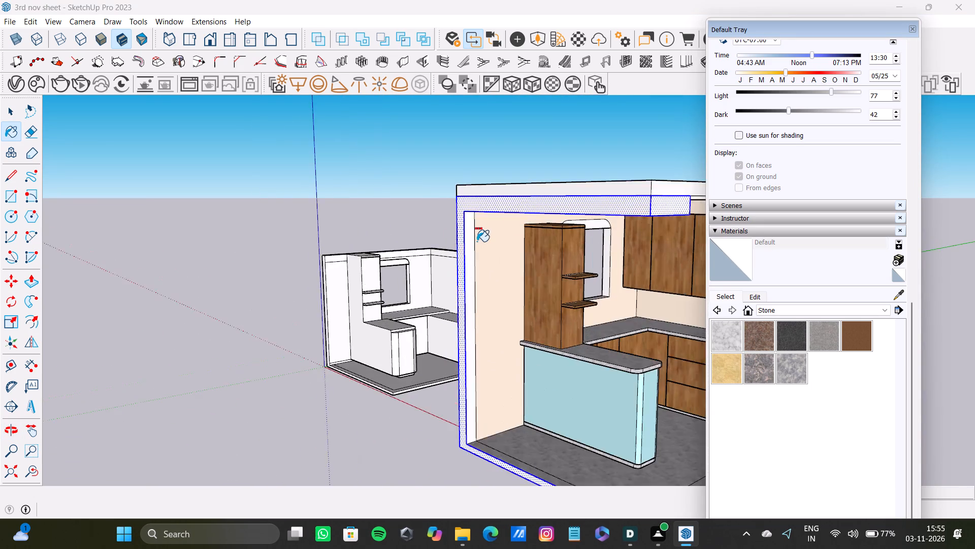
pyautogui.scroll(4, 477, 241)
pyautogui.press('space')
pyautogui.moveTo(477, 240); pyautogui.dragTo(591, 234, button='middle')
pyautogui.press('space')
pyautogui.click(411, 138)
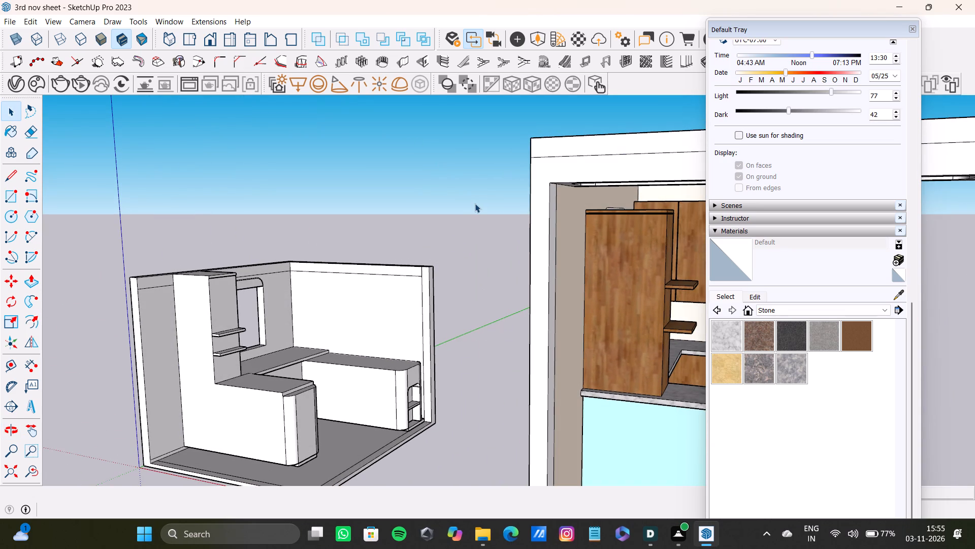
# Draw a line across the wall's open edge face, level with the dropped ceiling box's underside.
pyautogui.press('l')
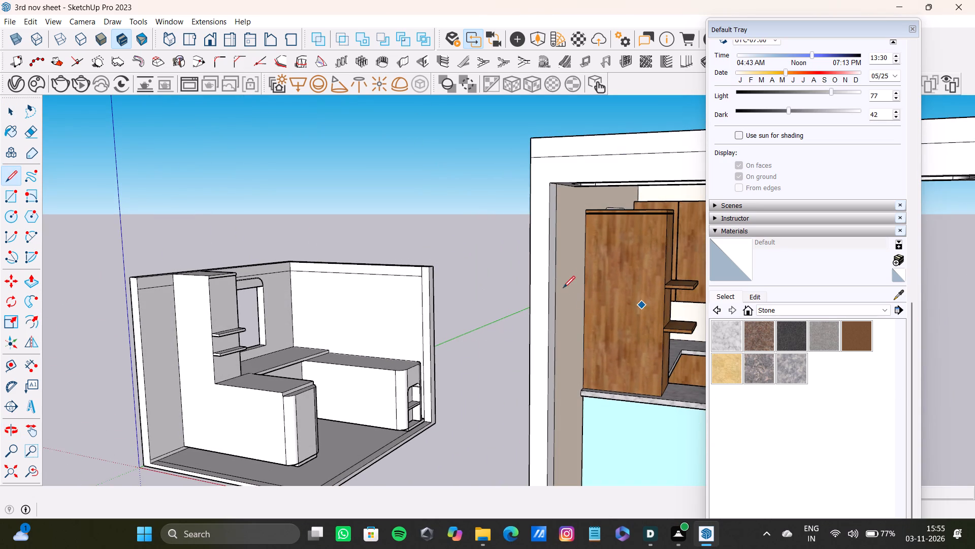
pyautogui.scroll(1, 367, 208)
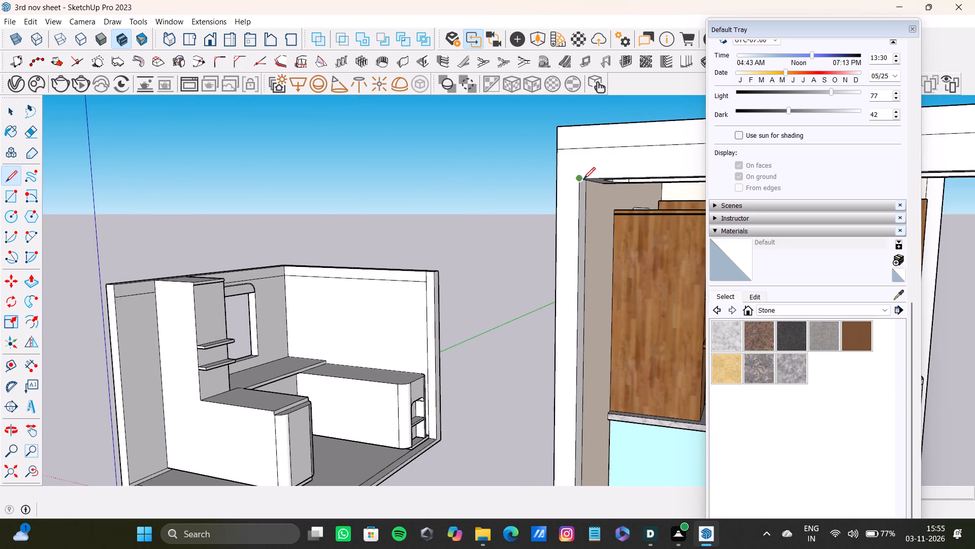
pyautogui.click(581, 179)
pyautogui.click(557, 182)
pyautogui.scroll(-8, 598, 215)
pyautogui.moveTo(629, 281); pyautogui.dragTo(619, 322, button='middle')
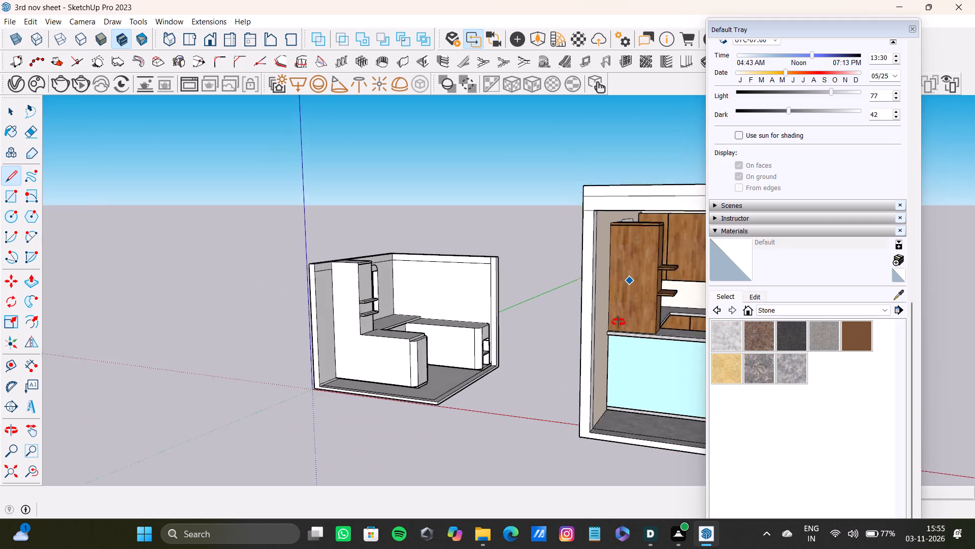
pyautogui.moveTo(619, 322); pyautogui.dragTo(451, 256, button='middle')
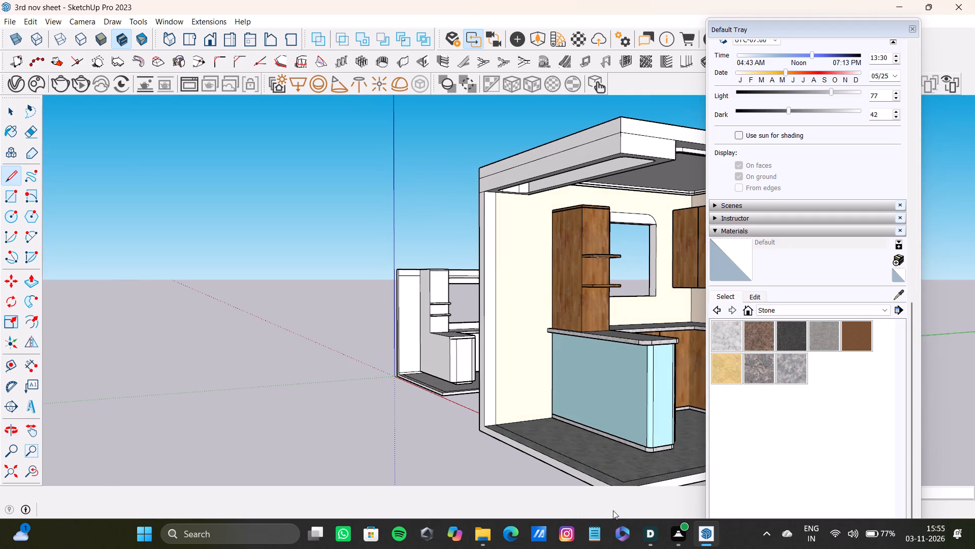
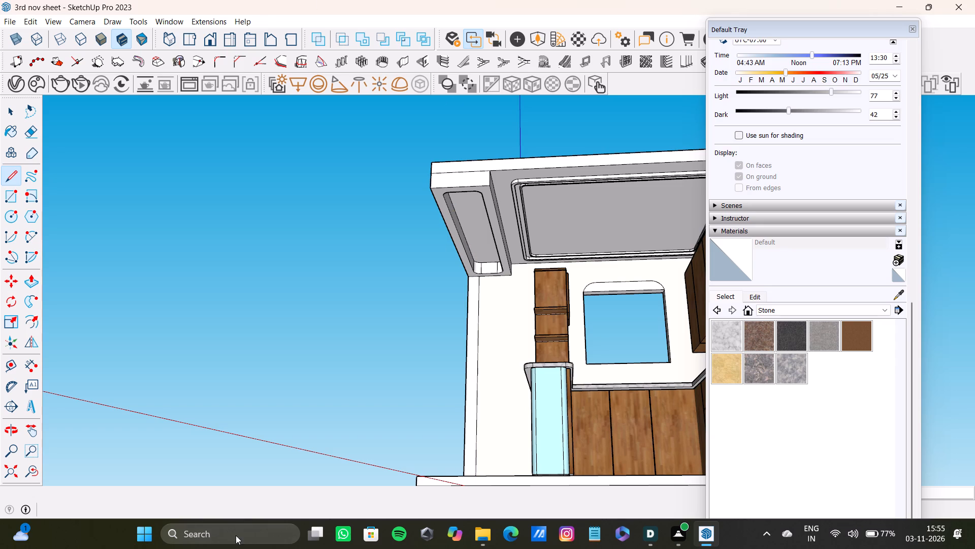
# Paint the dropped ceiling box's end, sides, underside, recess faces and long outer band with Granite Light Gray from the Stone collection.
pyautogui.scroll(9, 447, 217)
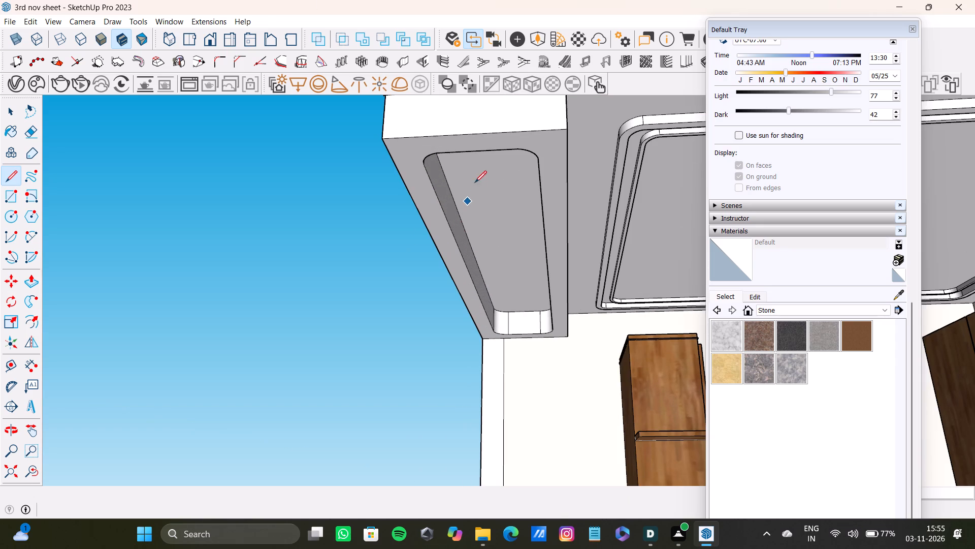
pyautogui.press('space')
pyautogui.doubleClick(475, 129)
pyautogui.keyDown('shift'); pyautogui.doubleClick(494, 140); pyautogui.keyUp('shift')
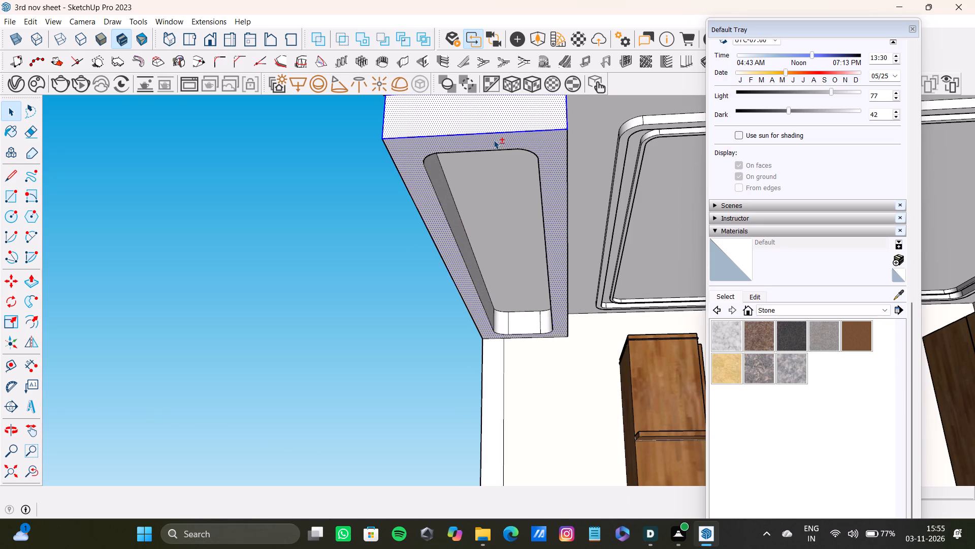
pyautogui.keyDown('shift'); pyautogui.doubleClick(526, 179); pyautogui.keyUp('shift')
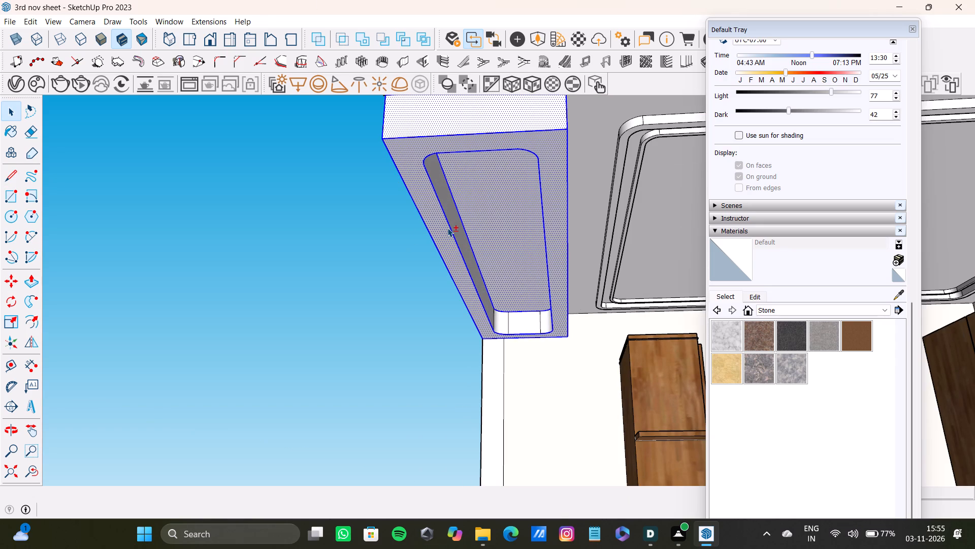
pyautogui.keyDown('shift'); pyautogui.scroll(5, 399, 228); pyautogui.keyUp('shift')
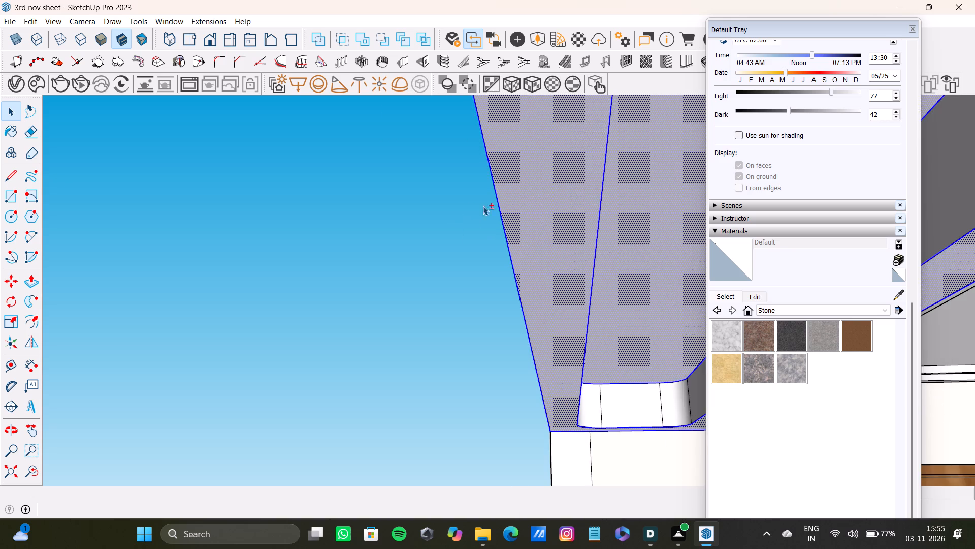
pyautogui.keyDown('shift'); pyautogui.scroll(-8, 541, 211); pyautogui.keyUp('shift')
pyautogui.moveTo(540, 231); pyautogui.dragTo(428, 265, button='middle')
pyautogui.keyDown('shift'); pyautogui.doubleClick(444, 315); pyautogui.keyUp('shift')
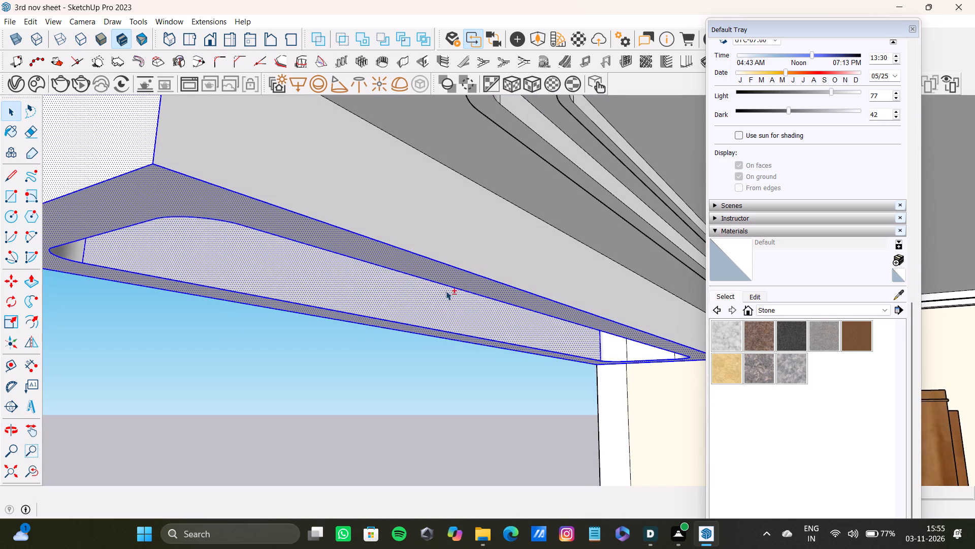
pyautogui.keyDown('shift'); pyautogui.doubleClick(464, 251); pyautogui.keyUp('shift')
pyautogui.keyDown('shift'); pyautogui.doubleClick(617, 353); pyautogui.keyUp('shift')
pyautogui.keyDown('shift'); pyautogui.doubleClick(636, 352); pyautogui.keyUp('shift')
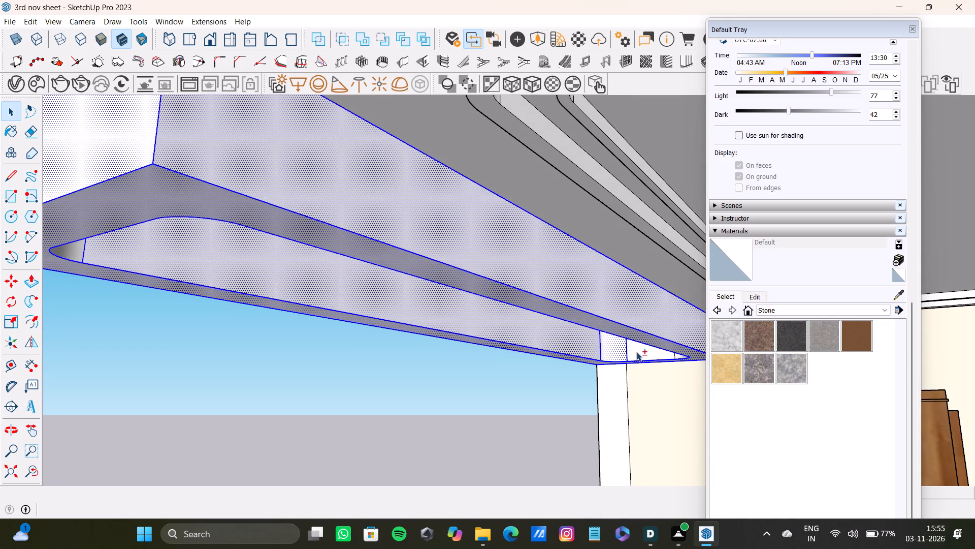
pyautogui.moveTo(607, 346); pyautogui.dragTo(763, 340, button='middle')
pyautogui.keyDown('shift'); pyautogui.scroll(7, 541, 357); pyautogui.keyUp('shift')
pyautogui.keyDown('shift'); pyautogui.doubleClick(565, 348); pyautogui.keyUp('shift')
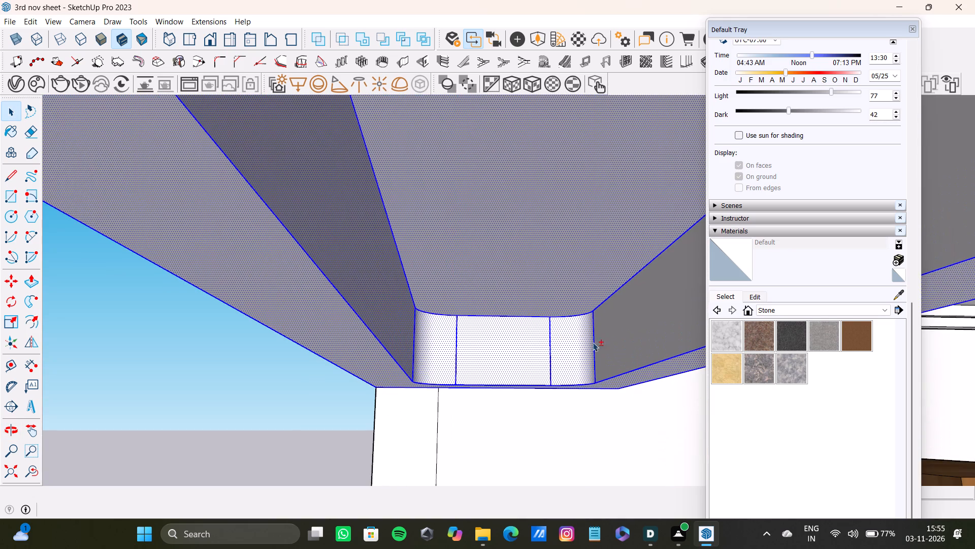
pyautogui.keyDown('shift'); pyautogui.doubleClick(606, 340); pyautogui.keyUp('shift')
pyautogui.keyDown('shift'); pyautogui.scroll(-13, 606, 339); pyautogui.keyUp('shift')
pyautogui.keyDown('shift'); pyautogui.moveTo(587, 344); pyautogui.dragTo(385, 344, button='middle'); pyautogui.keyUp('shift')
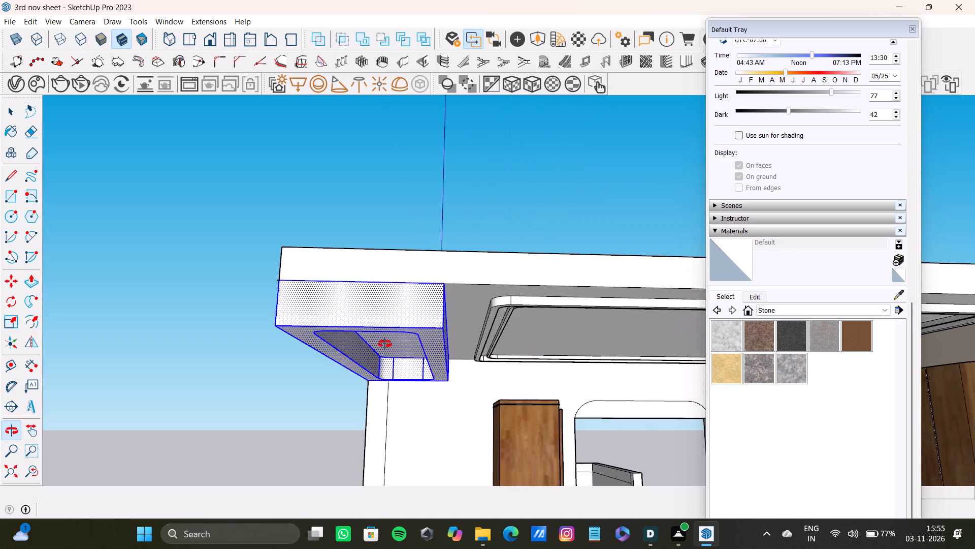
pyautogui.keyDown('shift'); pyautogui.moveTo(385, 344); pyautogui.dragTo(333, 337, button='middle'); pyautogui.keyUp('shift')
pyautogui.keyDown('shift'); pyautogui.scroll(3, 332, 319); pyautogui.keyUp('shift')
pyautogui.keyDown('shift'); pyautogui.scroll(-8, 326, 312); pyautogui.keyUp('shift')
pyautogui.moveTo(324, 312); pyautogui.dragTo(637, 331, button='middle')
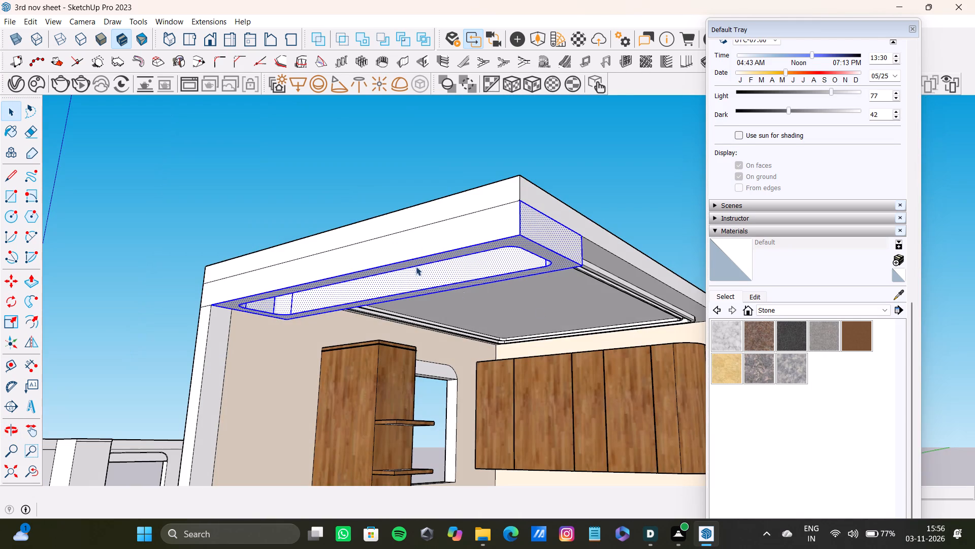
pyautogui.keyDown('shift'); pyautogui.doubleClick(489, 236); pyautogui.keyUp('shift')
pyautogui.keyDown('shift'); pyautogui.moveTo(824, 337); pyautogui.dragTo(811, 326); pyautogui.keyUp('shift')
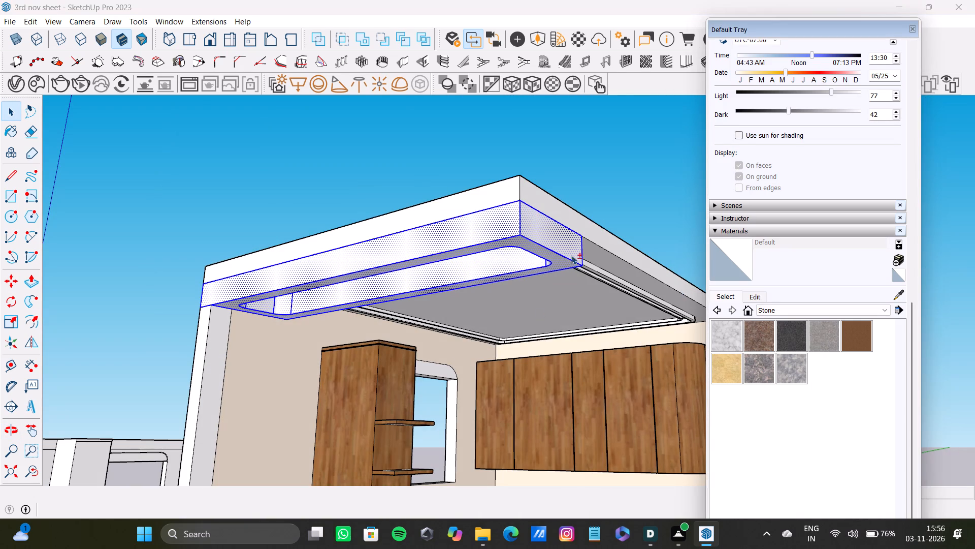
pyautogui.click(824, 331)
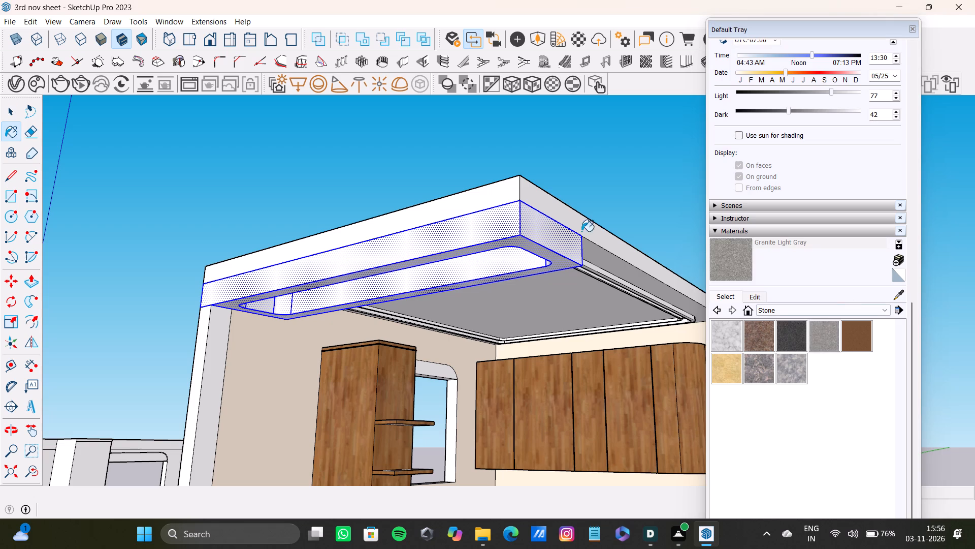
pyautogui.click(499, 228)
# Select the central ceiling tray's outer vertical face with its rounded corner, its lower rim and the inner ledge faces.
pyautogui.scroll(-3, 526, 243)
pyautogui.moveTo(527, 244); pyautogui.dragTo(614, 280, button='middle')
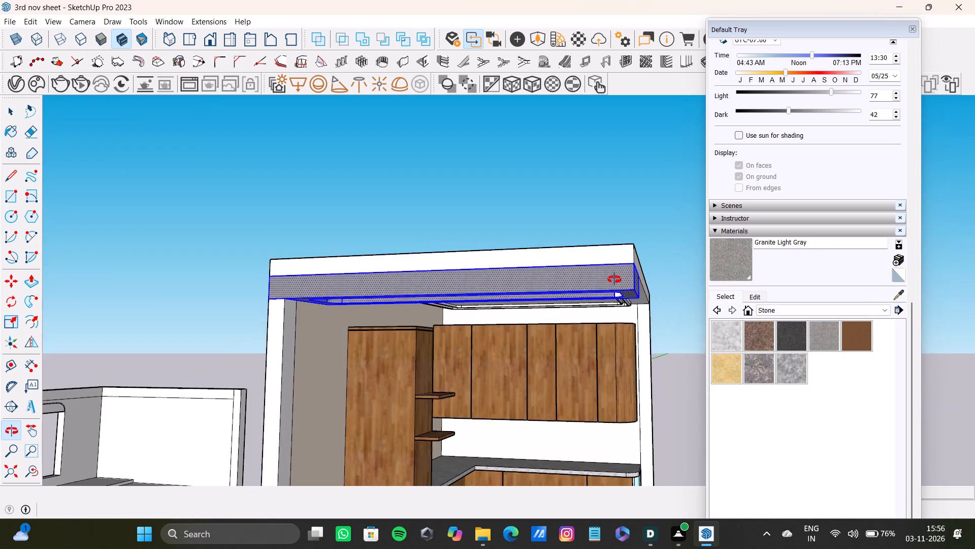
pyautogui.moveTo(614, 280); pyautogui.dragTo(278, 225, button='middle')
pyautogui.scroll(16, 371, 225)
pyautogui.press('space')
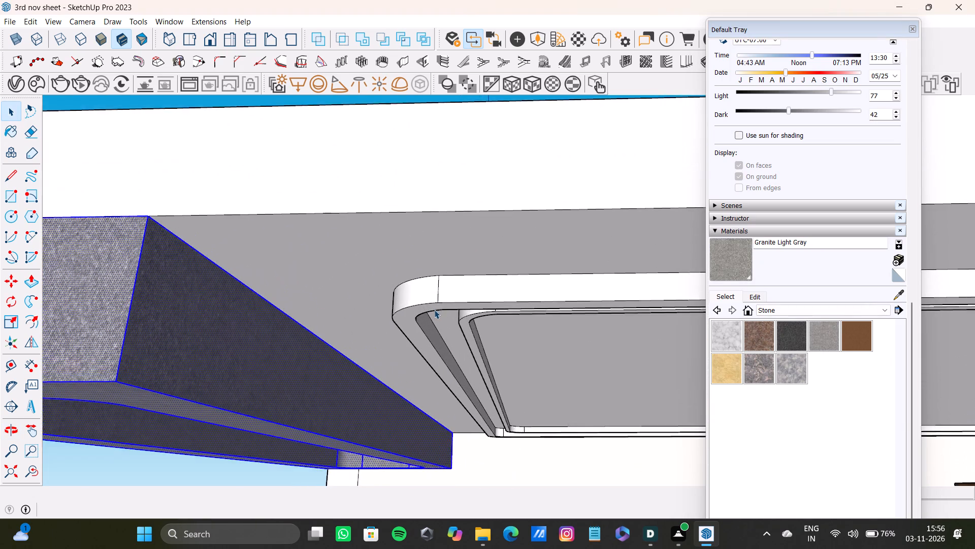
pyautogui.doubleClick(436, 295)
pyautogui.keyDown('shift'); pyautogui.doubleClick(472, 292); pyautogui.keyUp('shift')
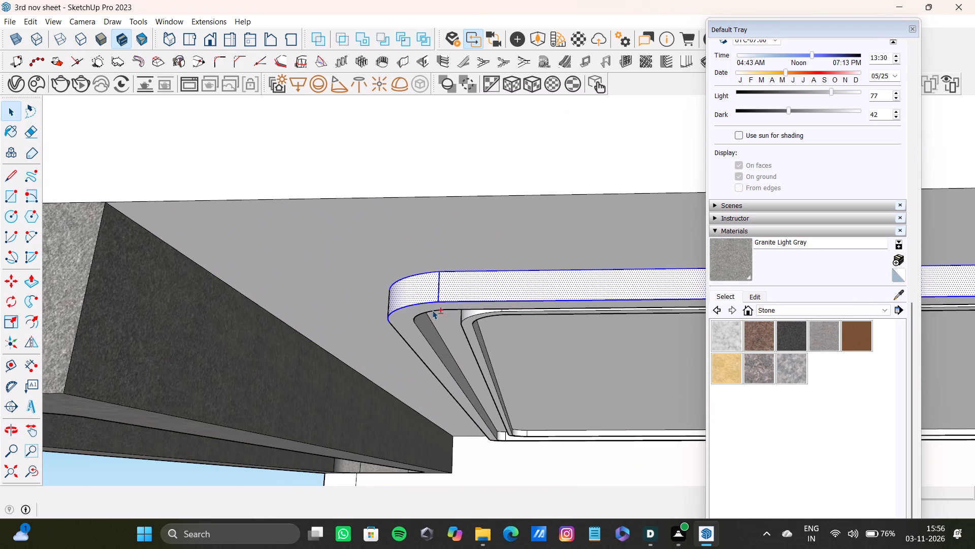
pyautogui.keyDown('shift'); pyautogui.doubleClick(432, 307); pyautogui.keyUp('shift')
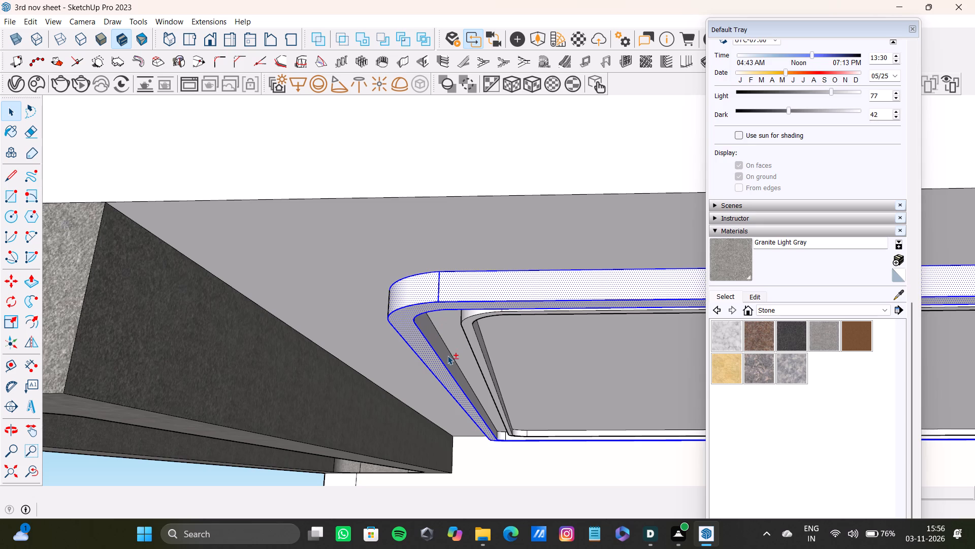
pyautogui.keyDown('shift'); pyautogui.doubleClick(447, 355); pyautogui.keyUp('shift')
pyautogui.keyDown('shift'); pyautogui.doubleClick(464, 344); pyautogui.keyUp('shift')
pyautogui.keyDown('shift'); pyautogui.doubleClick(476, 343); pyautogui.keyUp('shift')
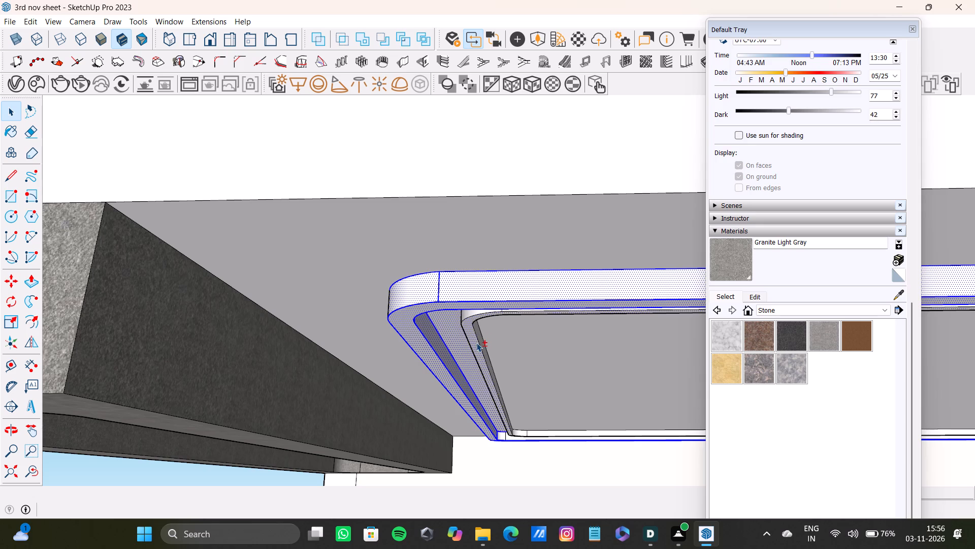
# Add the tray's inner rounded corner, adjoining inner vertical face and outer vertical face near the painted box to the selection.
pyautogui.keyDown('shift'); pyautogui.scroll(-4, 466, 315); pyautogui.keyUp('shift')
pyautogui.scroll(1, 465, 319)
pyautogui.moveTo(465, 319); pyautogui.dragTo(572, 291, button='middle')
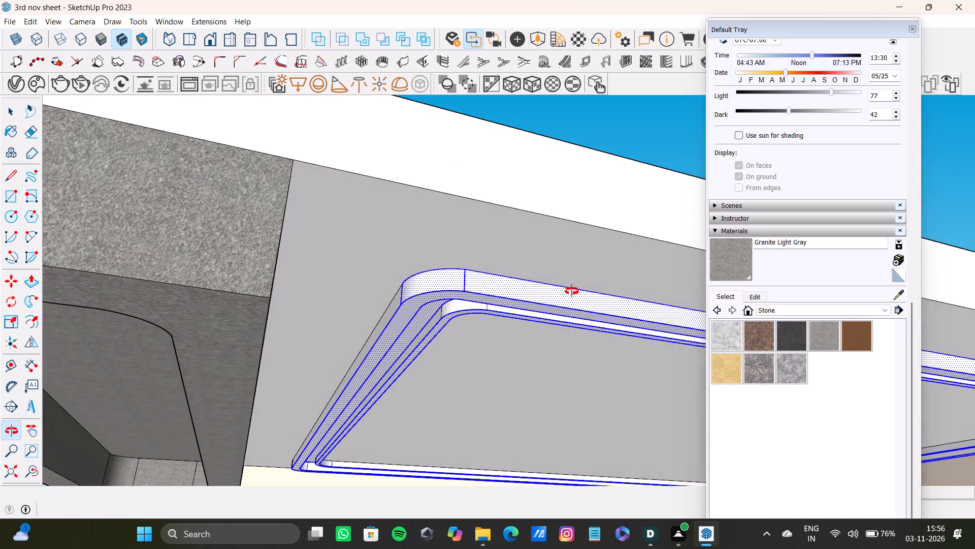
pyautogui.moveTo(572, 291); pyautogui.dragTo(630, 267, button='middle')
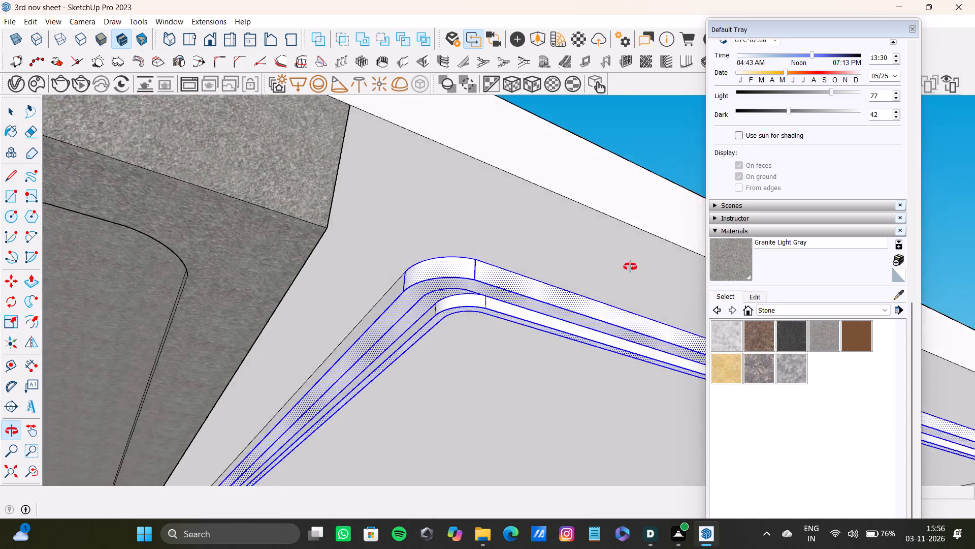
pyautogui.moveTo(630, 267); pyautogui.dragTo(584, 298, button='middle')
pyautogui.scroll(7, 454, 320)
pyautogui.keyDown('shift'); pyautogui.doubleClick(450, 290); pyautogui.keyUp('shift')
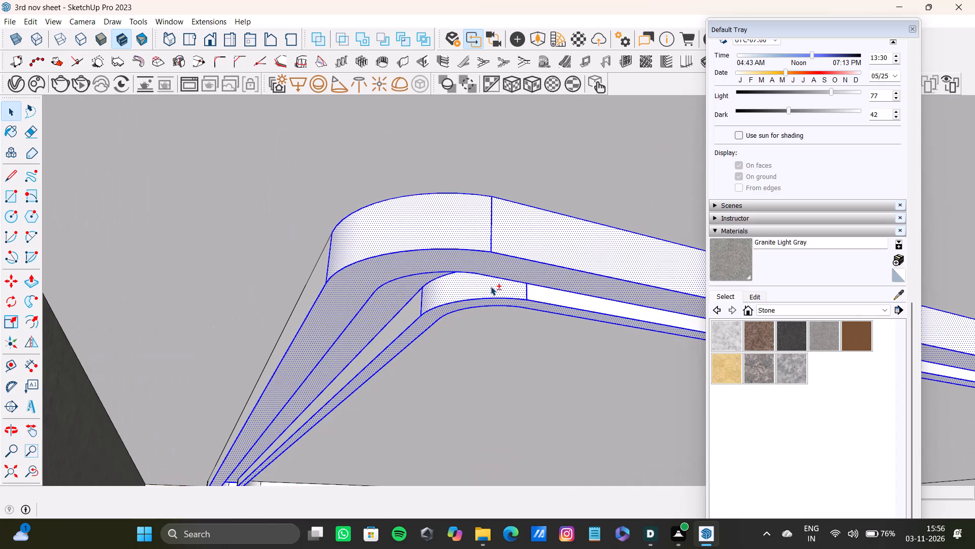
pyautogui.keyDown('shift'); pyautogui.doubleClick(536, 292); pyautogui.keyUp('shift')
pyautogui.keyDown('shift'); pyautogui.doubleClick(315, 294); pyautogui.keyUp('shift')
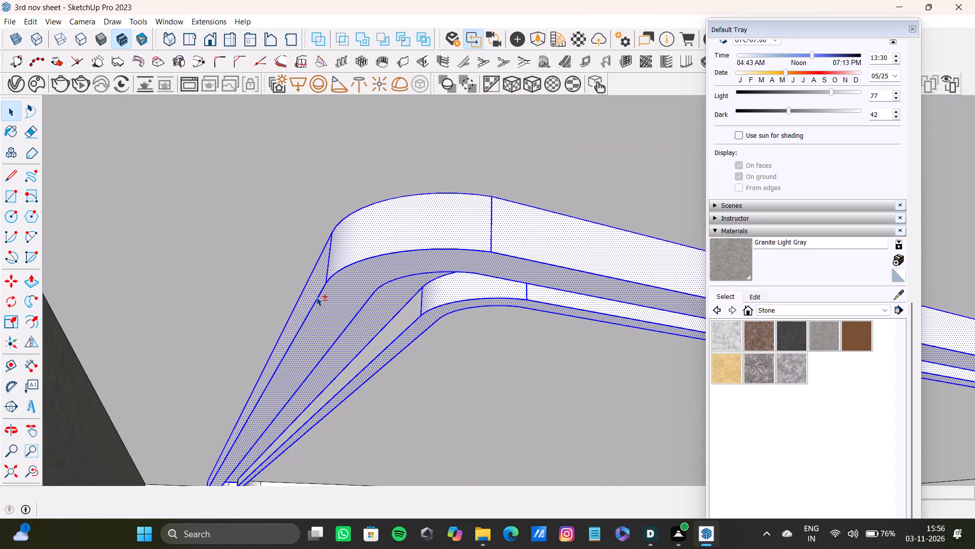
# Add the tray's remaining long vertical step face running alongside the granite ceiling box to the selection.
pyautogui.keyDown('shift'); pyautogui.scroll(-12, 318, 298); pyautogui.keyUp('shift')
pyautogui.moveTo(347, 314); pyautogui.dragTo(149, 324, button='middle')
pyautogui.scroll(-1, 149, 324)
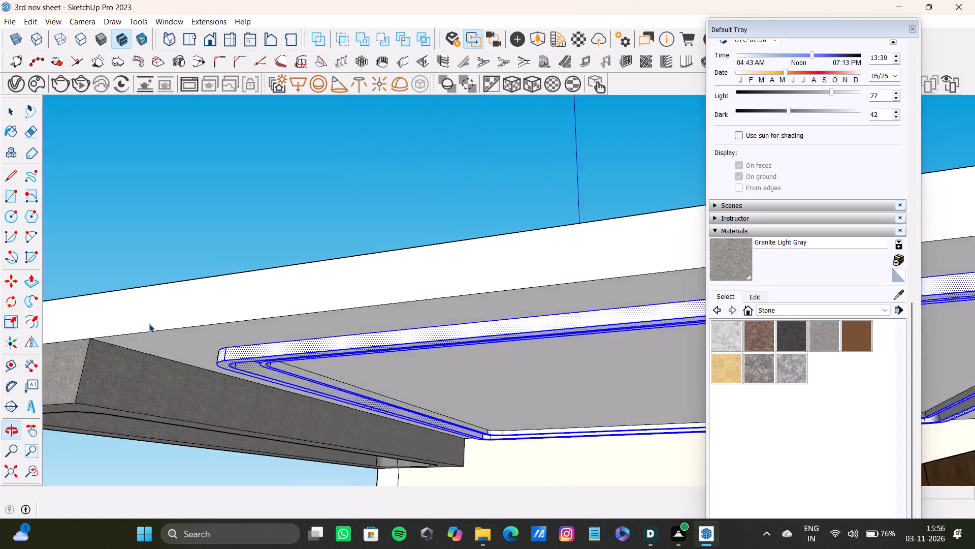
pyautogui.scroll(8, 390, 394)
pyautogui.keyDown('shift'); pyautogui.moveTo(390, 394); pyautogui.dragTo(429, 363, button='middle'); pyautogui.keyUp('shift')
pyautogui.scroll(-1, 429, 363)
pyautogui.keyDown('shift'); pyautogui.scroll(4, 321, 330); pyautogui.keyUp('shift')
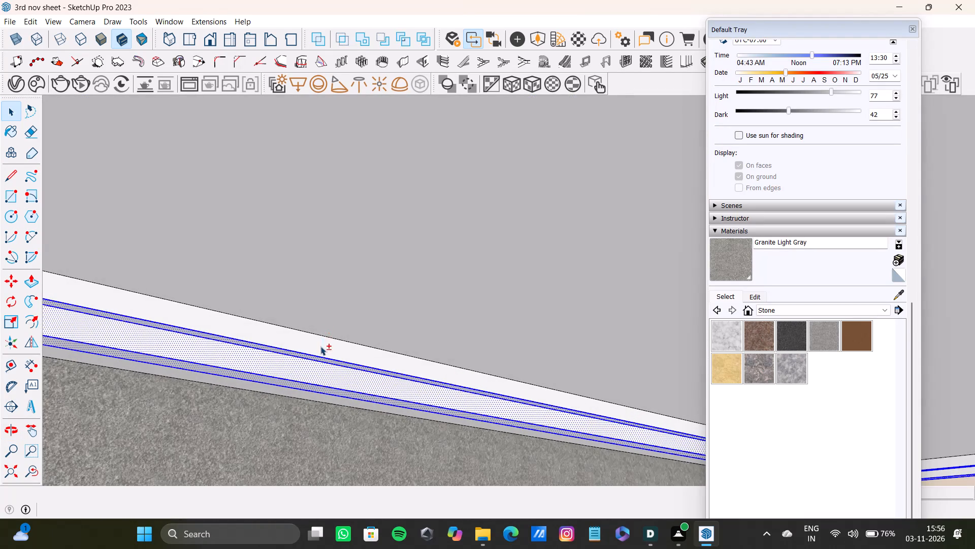
pyautogui.keyDown('shift'); pyautogui.doubleClick(320, 346); pyautogui.keyUp('shift')
# Add both rounded corner faces and both vertical step faces along the tray's window-wall side to the selection.
pyautogui.keyDown('shift'); pyautogui.scroll(-10, 347, 348); pyautogui.keyUp('shift')
pyautogui.keyDown('shift'); pyautogui.moveTo(366, 365); pyautogui.dragTo(490, 381, button='middle'); pyautogui.keyUp('shift')
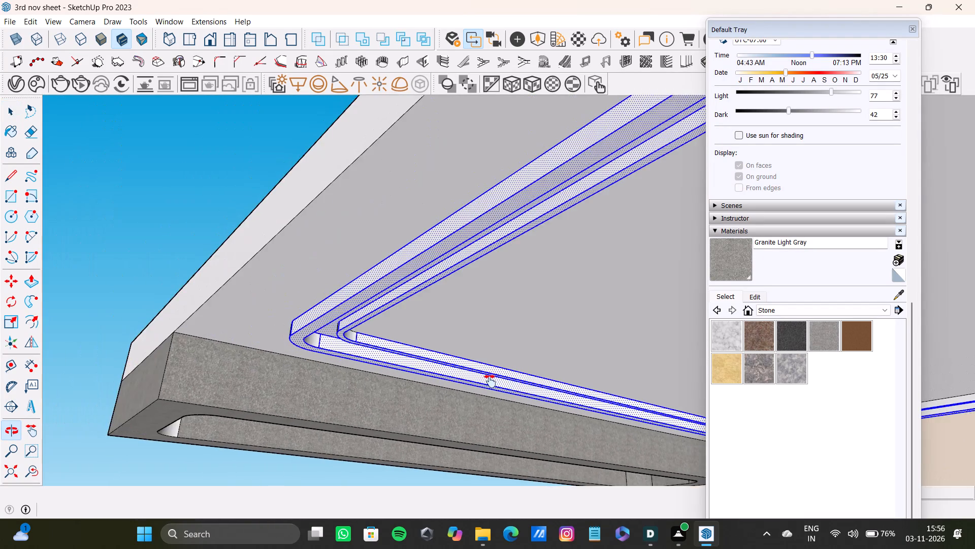
pyautogui.keyDown('shift'); pyautogui.moveTo(490, 381); pyautogui.dragTo(526, 379, button='middle'); pyautogui.keyUp('shift')
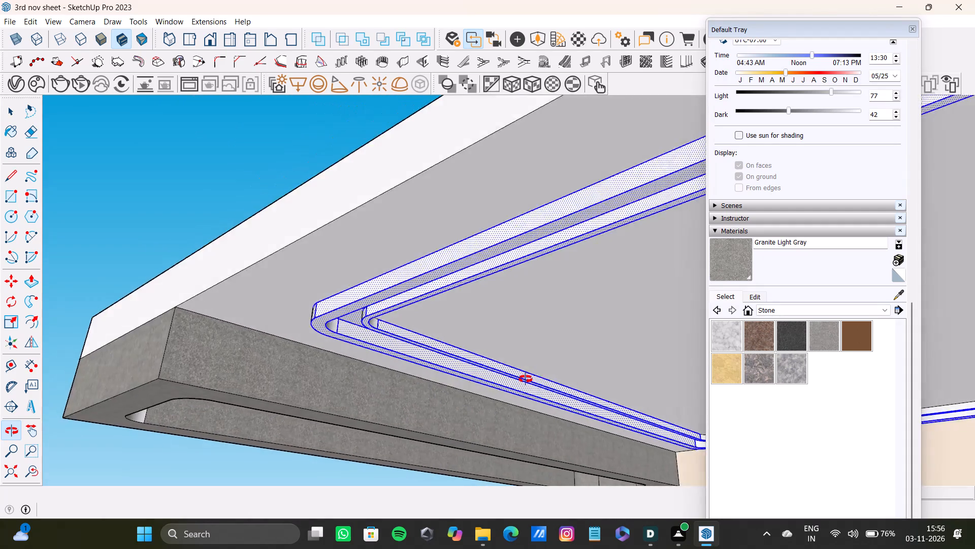
pyautogui.keyDown('shift'); pyautogui.moveTo(526, 379); pyautogui.dragTo(488, 319, button='middle'); pyautogui.keyUp('shift')
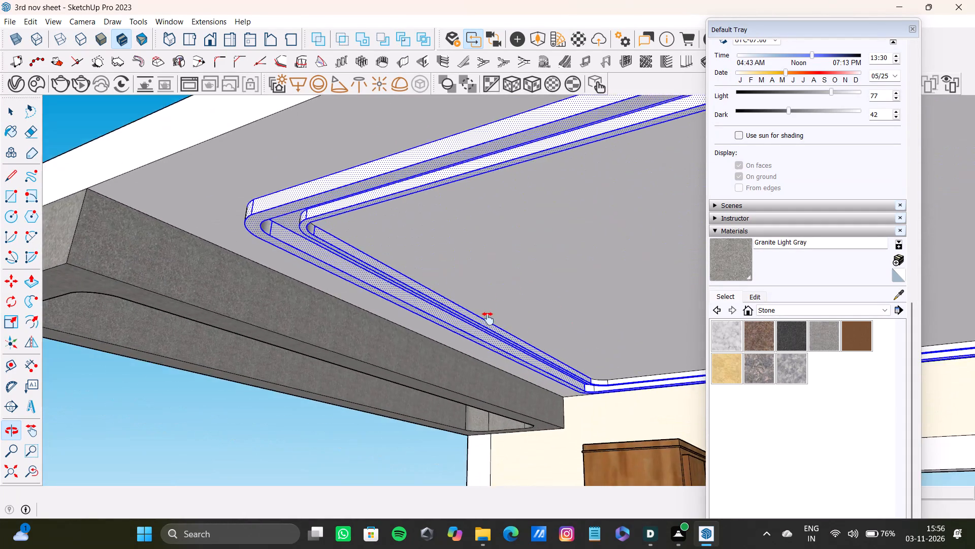
pyautogui.keyDown('shift'); pyautogui.moveTo(488, 319); pyautogui.dragTo(320, 241, button='middle'); pyautogui.keyUp('shift')
pyautogui.scroll(14, 406, 323)
pyautogui.keyDown('shift'); pyautogui.doubleClick(522, 313); pyautogui.keyUp('shift')
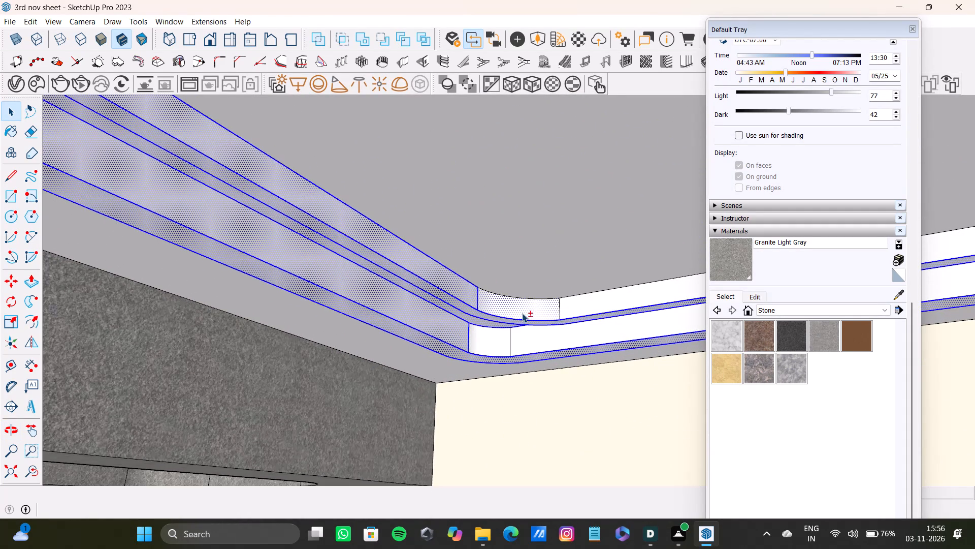
pyautogui.keyDown('shift'); pyautogui.doubleClick(588, 311); pyautogui.keyUp('shift')
pyautogui.keyDown('shift'); pyautogui.doubleClick(592, 339); pyautogui.keyUp('shift')
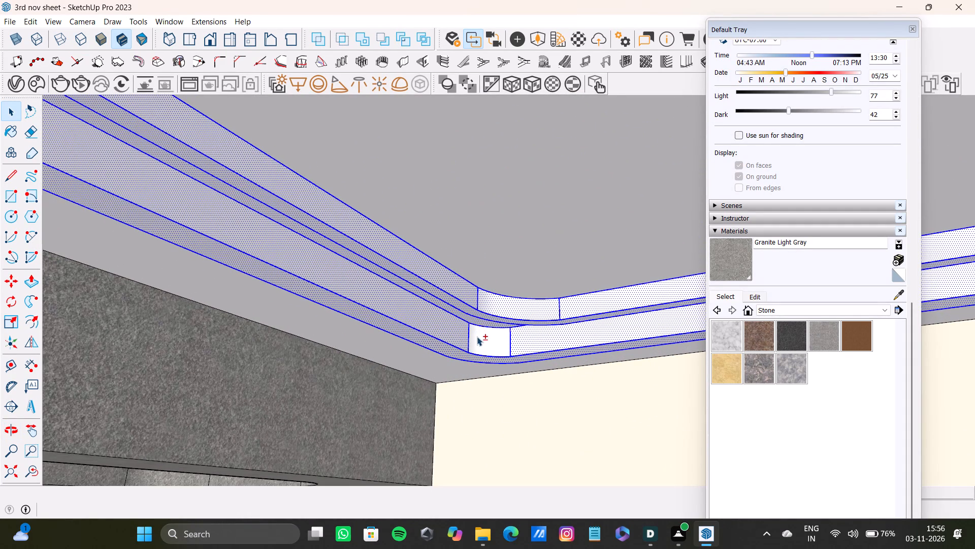
pyautogui.keyDown('shift'); pyautogui.doubleClick(481, 339); pyautogui.keyUp('shift')
# Add both rounded corner faces and both vertical step faces above the wood wall cabinets to the ceiling tray selection.
pyautogui.keyDown('shift'); pyautogui.scroll(-17, 481, 339); pyautogui.keyUp('shift')
pyautogui.moveTo(481, 339); pyautogui.dragTo(361, 369, button='middle')
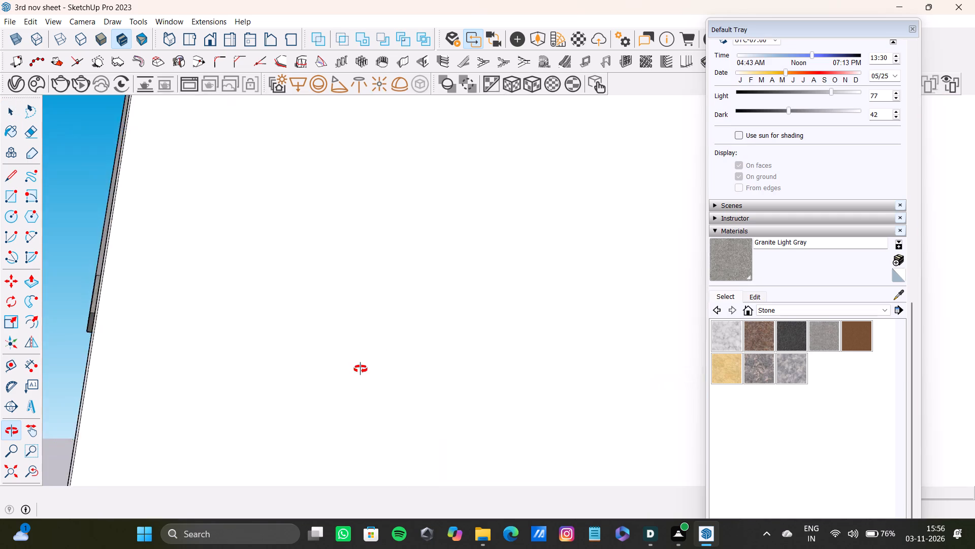
pyautogui.moveTo(361, 369); pyautogui.dragTo(514, 311, button='middle')
pyautogui.keyDown('shift'); pyautogui.scroll(2, 505, 308); pyautogui.keyUp('shift')
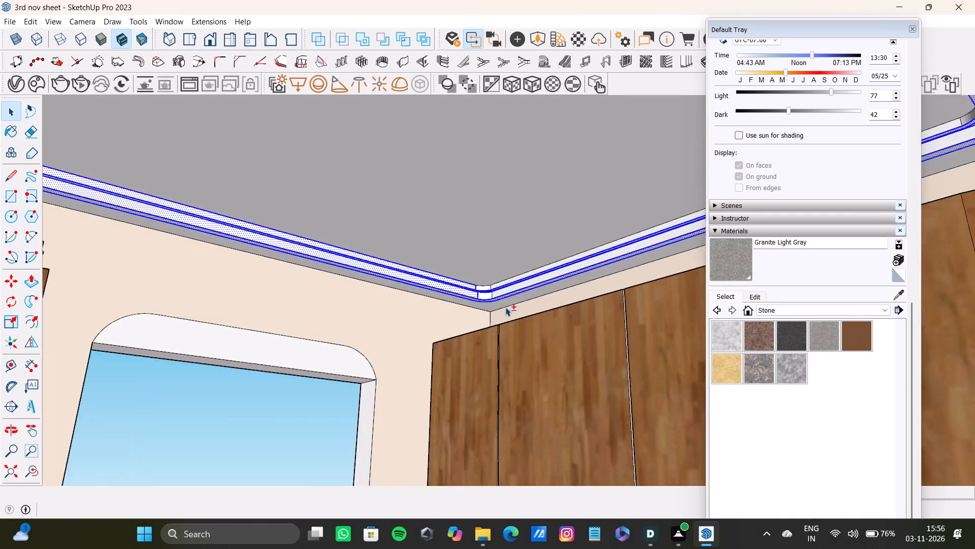
pyautogui.keyDown('shift'); pyautogui.scroll(18, 505, 307); pyautogui.keyUp('shift')
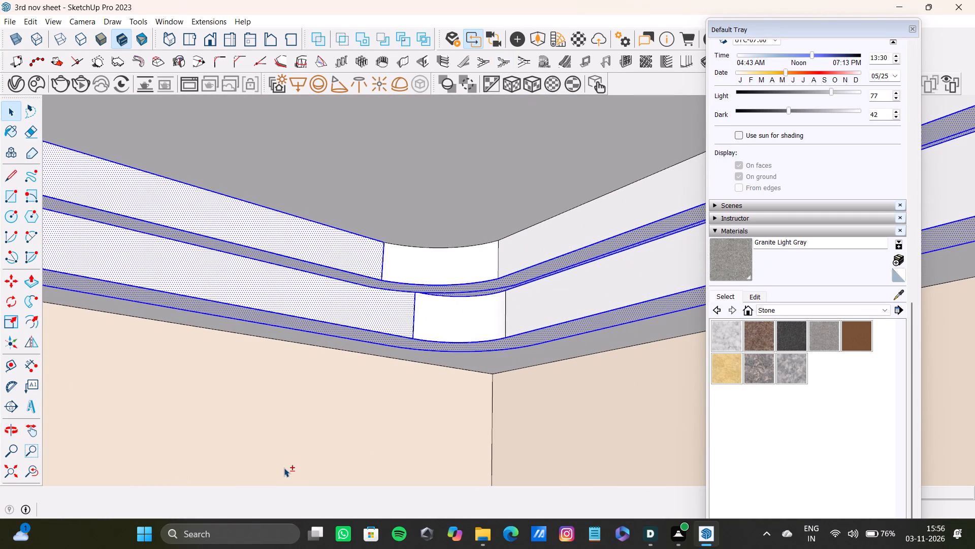
pyautogui.keyDown('shift'); pyautogui.doubleClick(463, 262); pyautogui.keyUp('shift')
pyautogui.keyDown('shift'); pyautogui.doubleClick(528, 246); pyautogui.keyUp('shift')
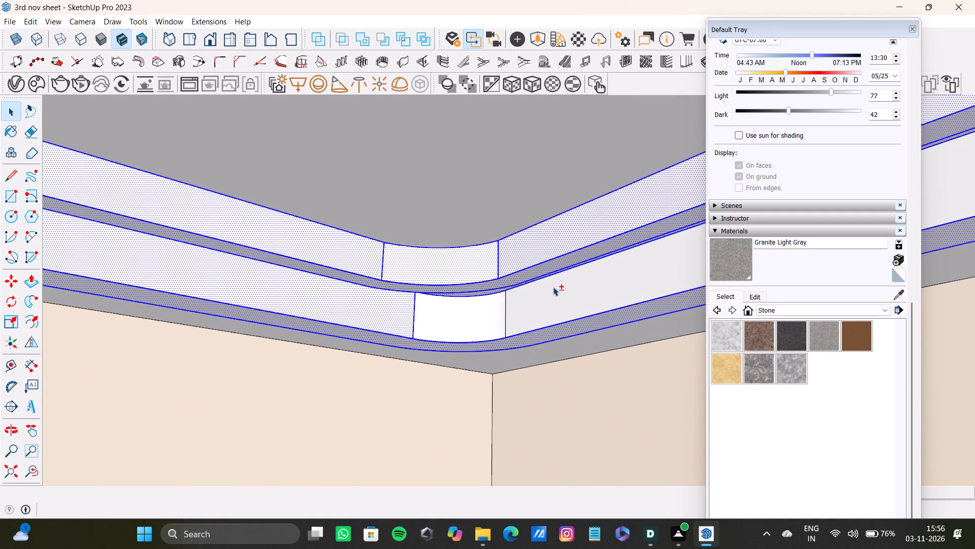
pyautogui.keyDown('shift'); pyautogui.doubleClick(556, 296); pyautogui.keyUp('shift')
pyautogui.keyDown('shift'); pyautogui.doubleClick(473, 312); pyautogui.keyUp('shift')
# Add both rounded corner faces and the adjoining vertical step faces at the tray corner above the cabinets' curved end to the selection.
pyautogui.keyDown('shift'); pyautogui.moveTo(490, 309); pyautogui.dragTo(382, 342, button='middle'); pyautogui.keyUp('shift')
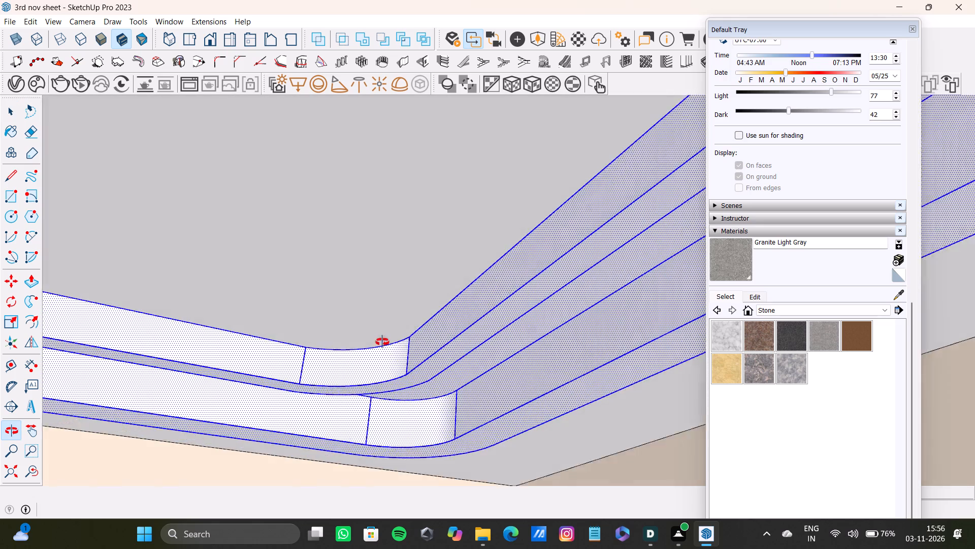
pyautogui.keyDown('shift'); pyautogui.moveTo(382, 342); pyautogui.dragTo(382, 341, button='middle'); pyautogui.keyUp('shift')
pyautogui.scroll(-11, 411, 345)
pyautogui.moveTo(480, 361); pyautogui.dragTo(368, 342, button='middle')
pyautogui.scroll(-4, 402, 332)
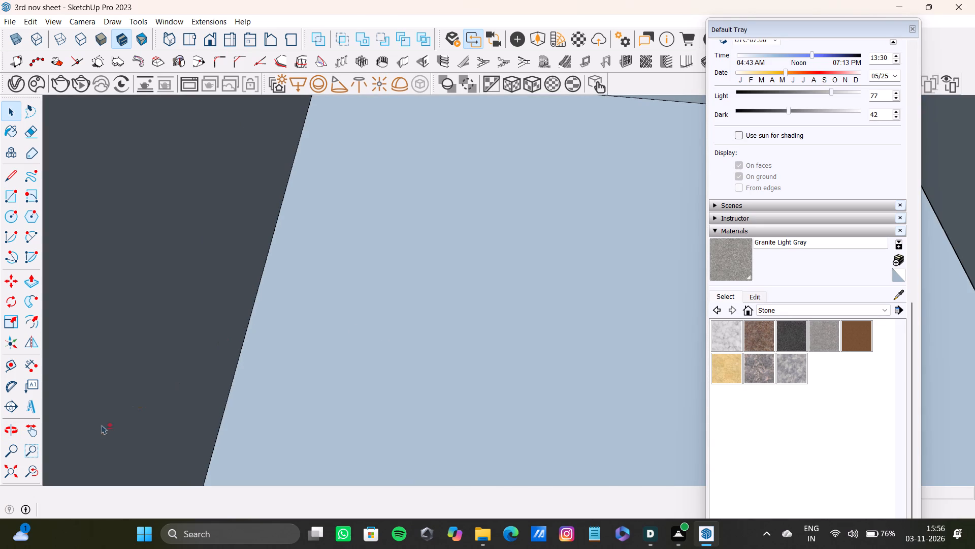
pyautogui.click(9, 465)
pyautogui.scroll(12, 651, 85)
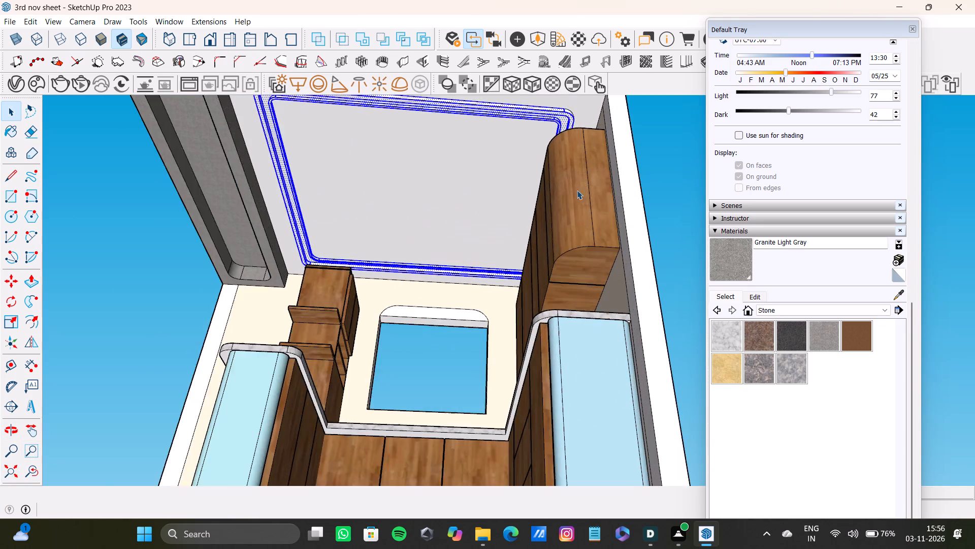
pyautogui.scroll(5, 577, 190)
pyautogui.keyDown('shift'); pyautogui.moveTo(567, 173); pyautogui.dragTo(600, 393, button='middle'); pyautogui.keyUp('shift')
pyautogui.scroll(10, 597, 359)
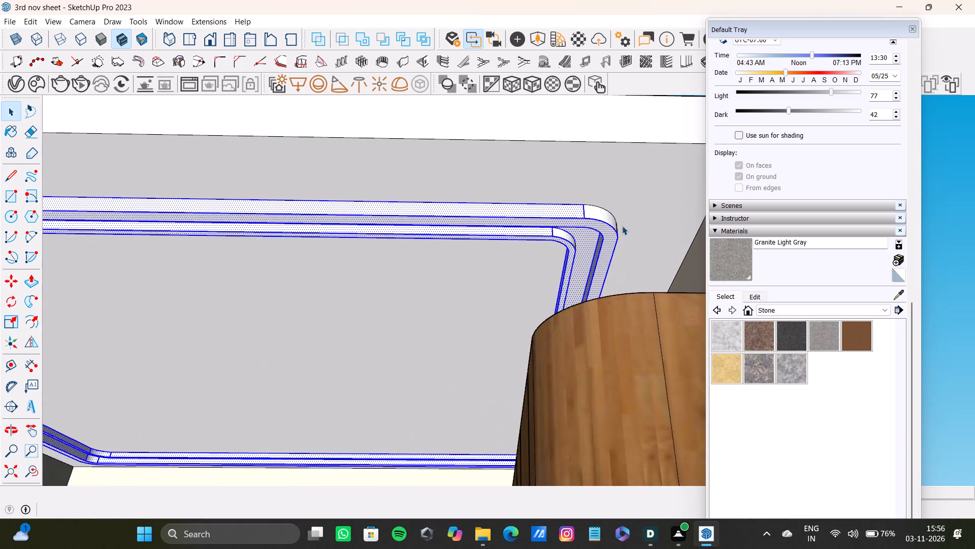
pyautogui.scroll(14, 622, 226)
pyautogui.keyDown('shift'); pyautogui.doubleClick(596, 211); pyautogui.keyUp('shift')
pyautogui.keyDown('shift'); pyautogui.moveTo(631, 264); pyautogui.dragTo(510, 276, button='middle'); pyautogui.keyUp('shift')
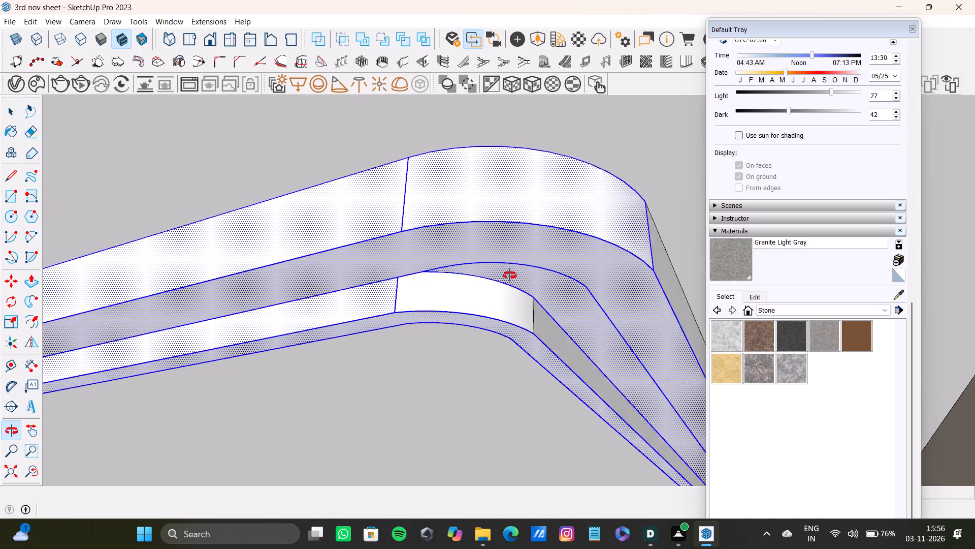
pyautogui.keyDown('shift'); pyautogui.moveTo(510, 276); pyautogui.dragTo(449, 270, button='middle'); pyautogui.keyUp('shift')
pyautogui.keyDown('shift'); pyautogui.doubleClick(668, 249); pyautogui.keyUp('shift')
pyautogui.keyDown('shift'); pyautogui.doubleClick(614, 346); pyautogui.keyUp('shift')
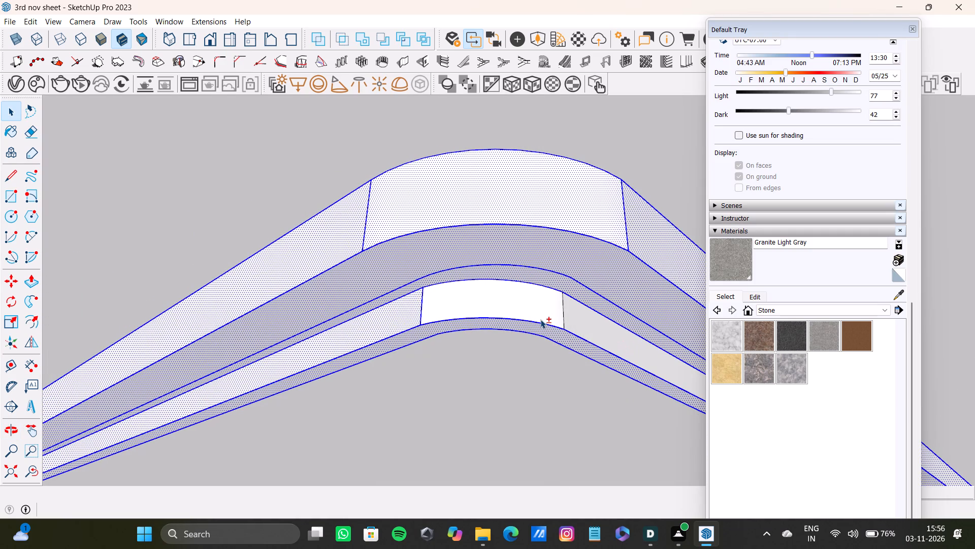
pyautogui.keyDown('shift'); pyautogui.click(539, 319); pyautogui.keyUp('shift')
pyautogui.keyDown('shift'); pyautogui.click(539, 319); pyautogui.keyUp('shift')
pyautogui.keyDown('shift'); pyautogui.doubleClick(576, 317); pyautogui.keyUp('shift')
pyautogui.keyDown('shift'); pyautogui.doubleClick(512, 308); pyautogui.keyUp('shift')
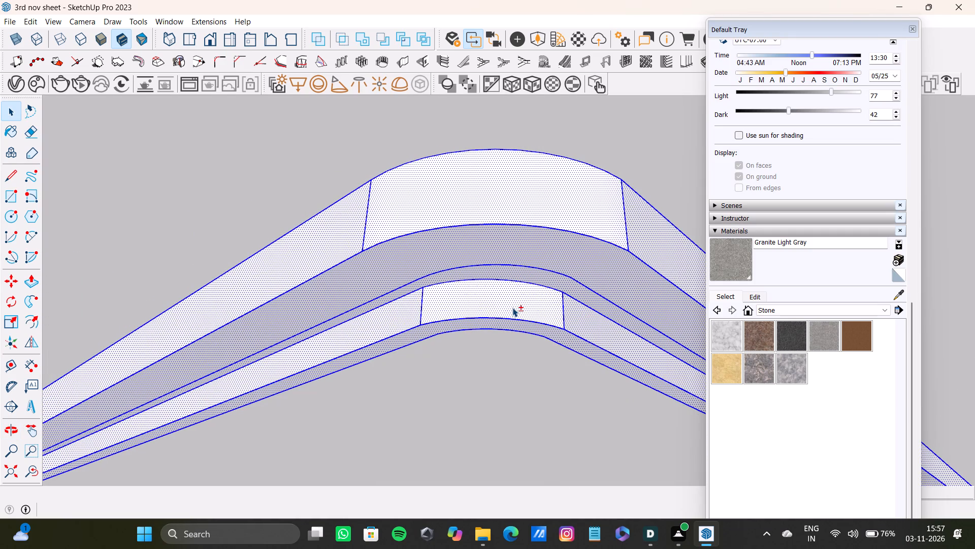
# Check the tray selection all round and paint the selected rim, corner and step faces with Granite Light Gray.
pyautogui.keyDown('shift'); pyautogui.scroll(-5, 466, 292); pyautogui.keyUp('shift')
pyautogui.moveTo(476, 296); pyautogui.dragTo(616, 357, button='middle')
pyautogui.scroll(-4, 454, 325)
pyautogui.keyDown('shift'); pyautogui.moveTo(450, 323); pyautogui.dragTo(747, 313, button='middle'); pyautogui.keyUp('shift')
pyautogui.scroll(-4, 608, 315)
pyautogui.keyDown('shift'); pyautogui.moveTo(531, 314); pyautogui.dragTo(762, 306, button='middle'); pyautogui.keyUp('shift')
pyautogui.moveTo(385, 302); pyautogui.dragTo(487, 287, button='middle')
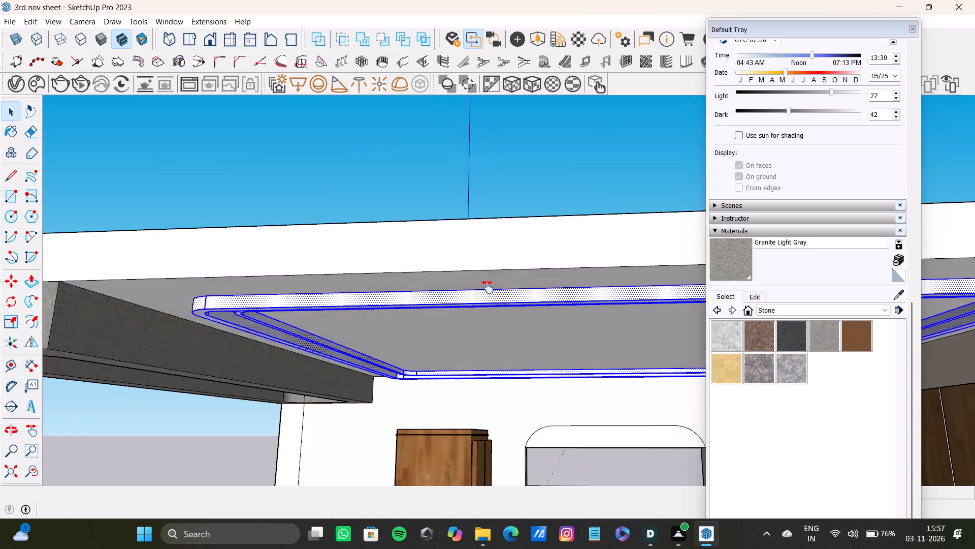
pyautogui.moveTo(487, 287); pyautogui.dragTo(575, 283, button='middle')
pyautogui.scroll(16, 380, 307)
pyautogui.moveTo(306, 274); pyautogui.dragTo(476, 283, button='middle')
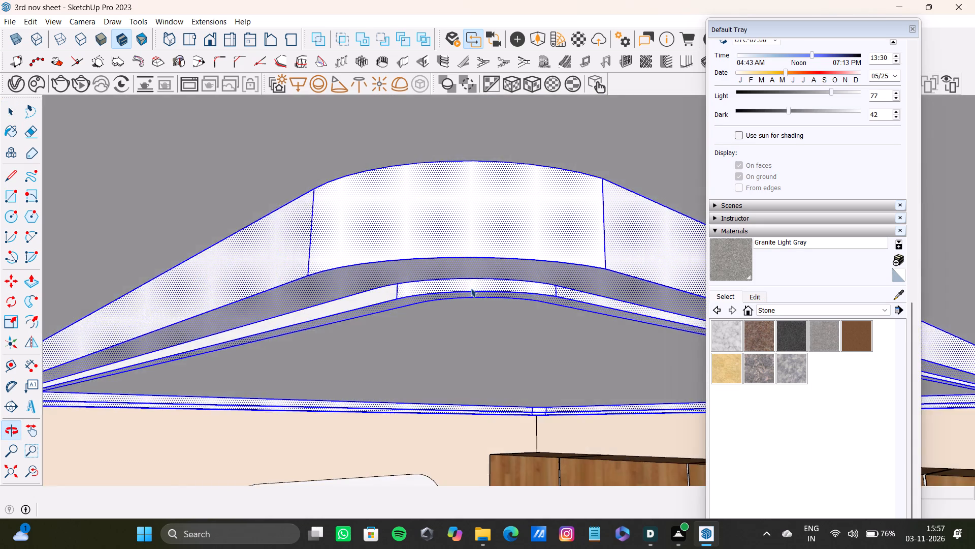
pyautogui.scroll(-7, 468, 289)
pyautogui.keyDown('shift'); pyautogui.moveTo(444, 296); pyautogui.dragTo(242, 279, button='middle'); pyautogui.keyUp('shift')
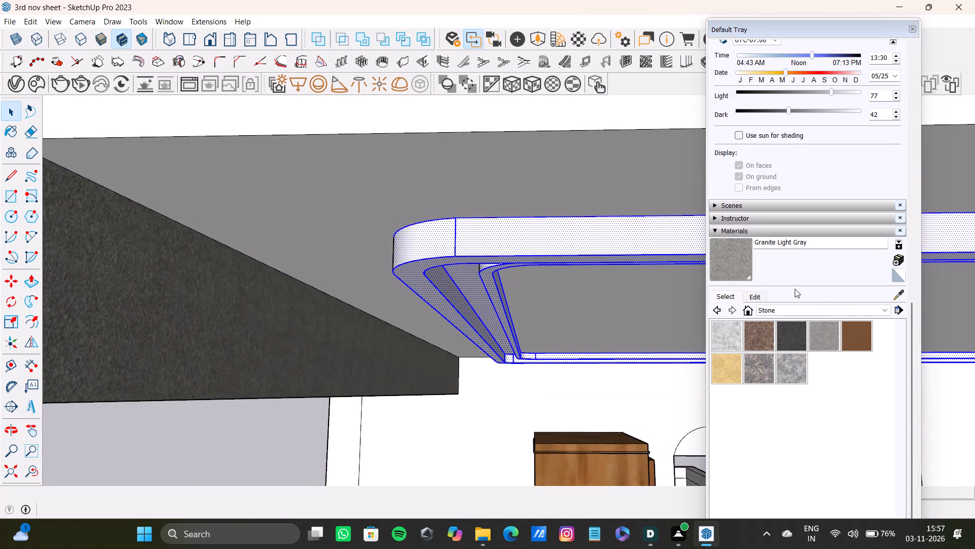
pyautogui.click(903, 293)
pyautogui.click(728, 254)
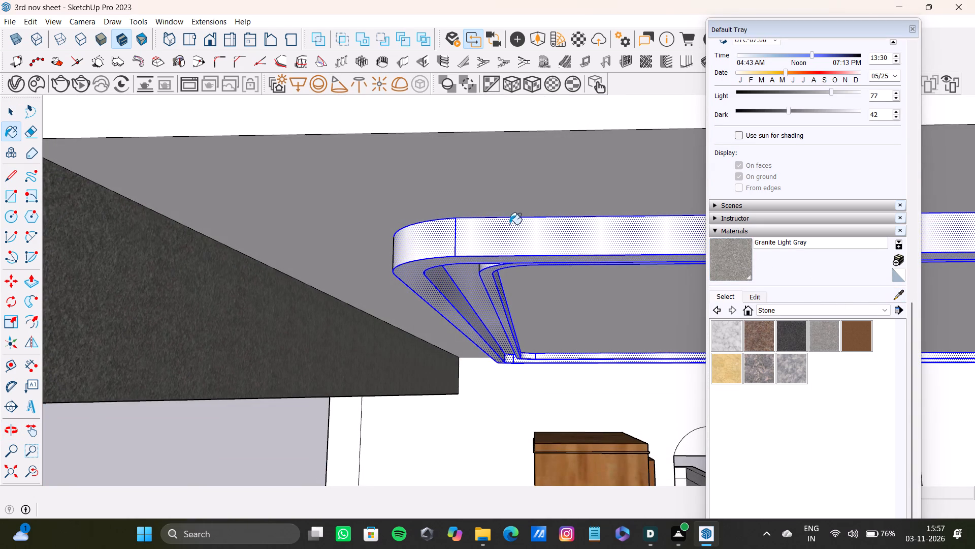
pyautogui.click(507, 230)
# Sample 0028_AntiqueWhite from the wall and paint the flat central ceiling panel and the ceiling surface around the tray with it.
pyautogui.scroll(-8, 496, 267)
pyautogui.moveTo(496, 276); pyautogui.dragTo(502, 133, button='middle')
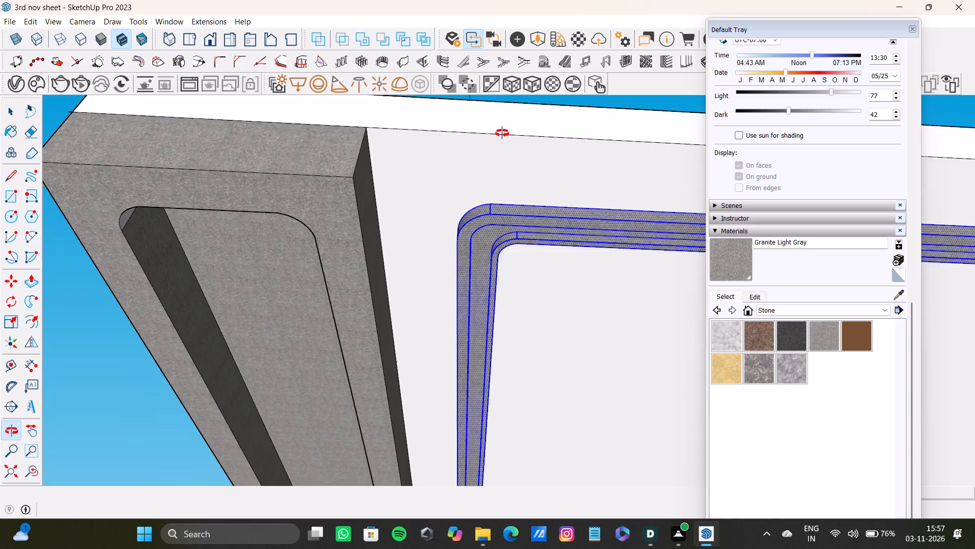
pyautogui.moveTo(502, 133); pyautogui.dragTo(458, 143, button='middle')
pyautogui.scroll(-7, 490, 196)
pyautogui.moveTo(516, 246); pyautogui.dragTo(575, 256, button='middle')
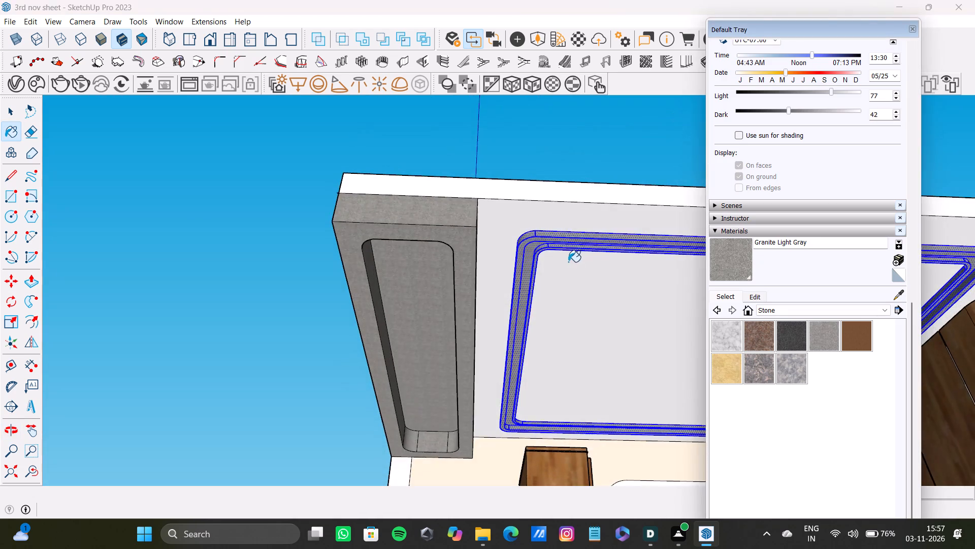
pyautogui.press('space')
pyautogui.scroll(4, 568, 262)
pyautogui.click(563, 264)
pyautogui.scroll(-5, 547, 263)
pyautogui.keyDown('shift'); pyautogui.moveTo(547, 264); pyautogui.dragTo(442, 148, button='middle'); pyautogui.keyUp('shift')
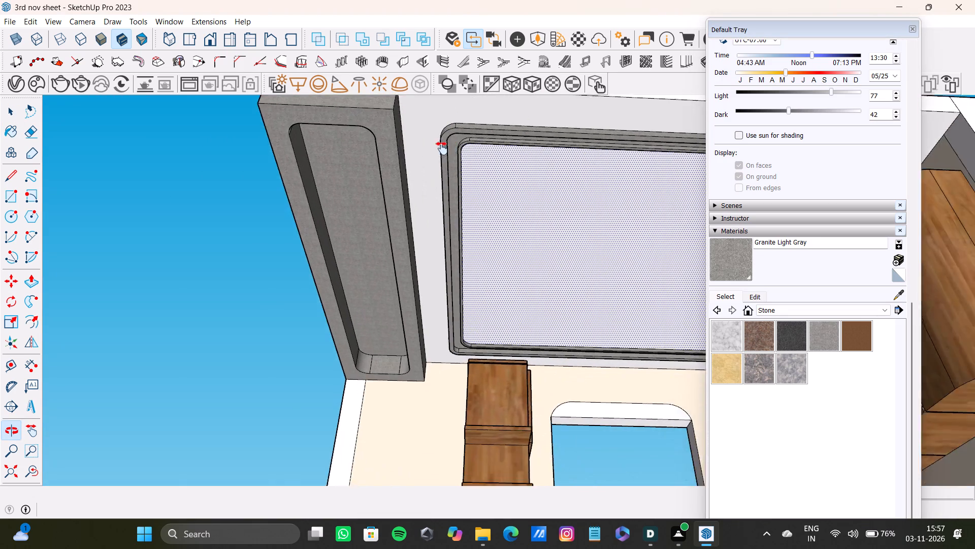
pyautogui.keyDown('shift'); pyautogui.moveTo(442, 148); pyautogui.dragTo(406, 140, button='middle'); pyautogui.keyUp('shift')
pyautogui.keyDown('shift'); pyautogui.click(902, 297); pyautogui.keyUp('shift')
pyautogui.keyDown('shift'); pyautogui.click(632, 200); pyautogui.keyUp('shift')
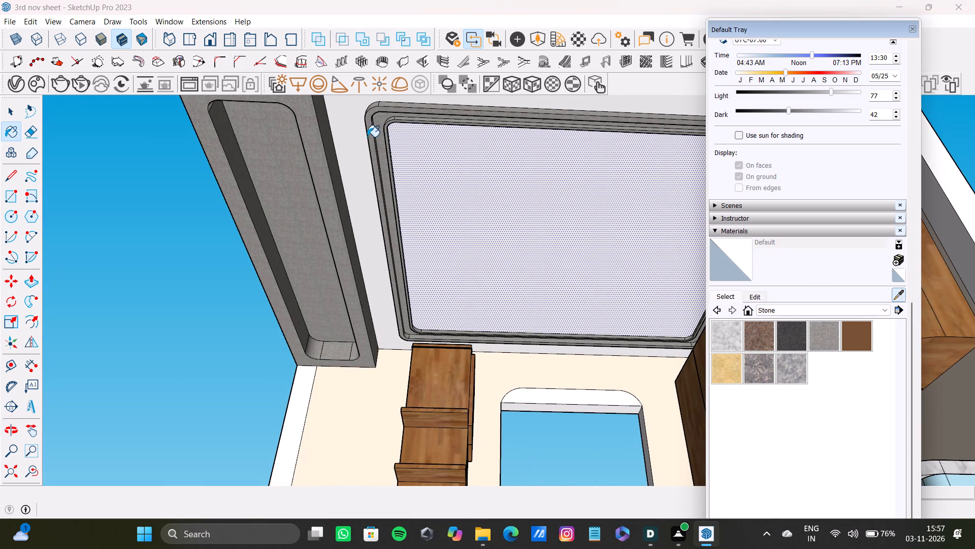
pyautogui.keyDown('shift'); pyautogui.click(894, 291); pyautogui.keyUp('shift')
pyautogui.keyDown('shift'); pyautogui.moveTo(385, 373); pyautogui.dragTo(392, 369); pyautogui.keyUp('shift')
pyautogui.keyDown('shift'); pyautogui.click(477, 279); pyautogui.keyUp('shift')
pyautogui.keyDown('shift'); pyautogui.click(361, 202); pyautogui.keyUp('shift')
# Paint the side wall, the window opening's upper reveal and the room's exterior wall with 0028_AntiqueWhite.
pyautogui.keyDown('shift'); pyautogui.scroll(-4, 386, 185); pyautogui.keyUp('shift')
pyautogui.keyDown('shift'); pyautogui.moveTo(386, 185); pyautogui.dragTo(545, 189, button='middle'); pyautogui.keyUp('shift')
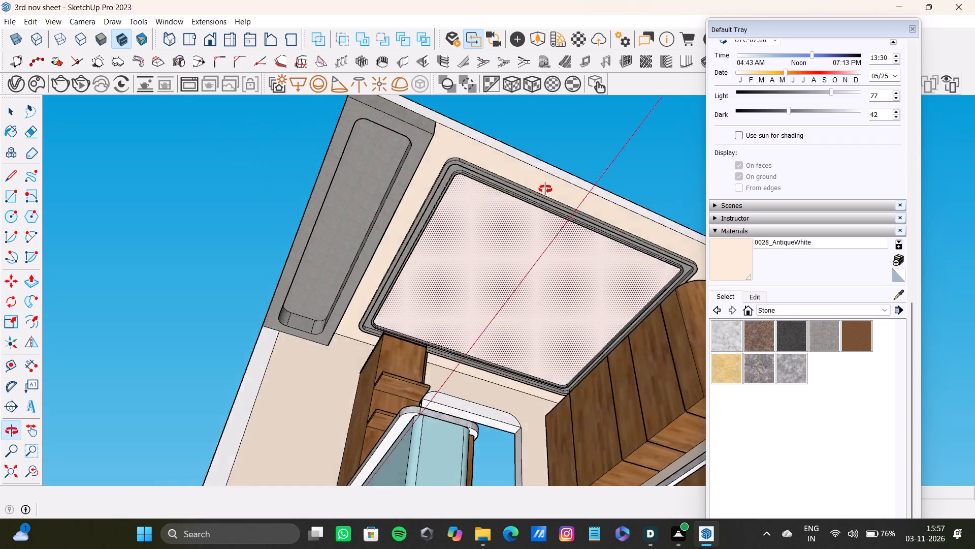
pyautogui.keyDown('shift'); pyautogui.moveTo(545, 189); pyautogui.dragTo(538, 290, button='middle'); pyautogui.keyUp('shift')
pyautogui.click(236, 369)
pyautogui.scroll(-3, 257, 350)
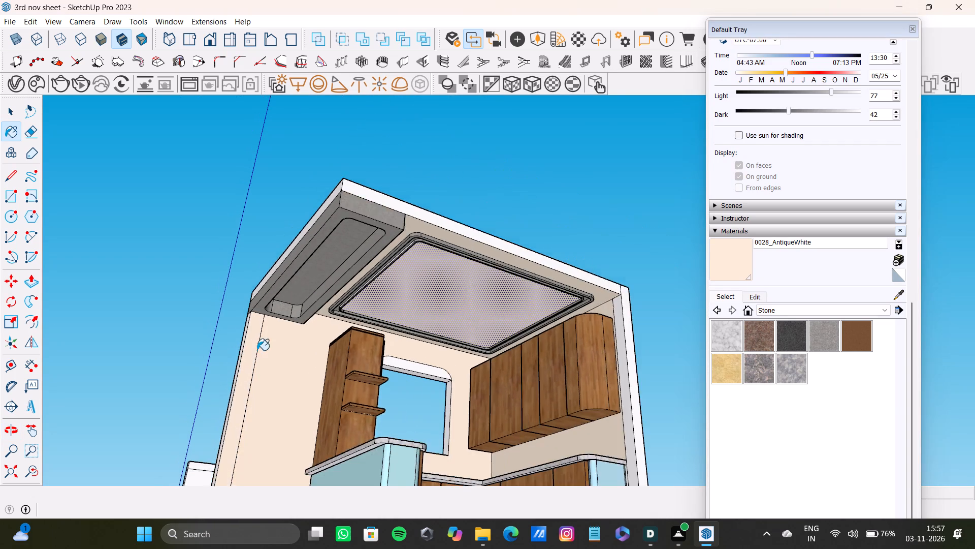
pyautogui.moveTo(257, 350); pyautogui.dragTo(237, 367, button='middle')
pyautogui.scroll(11, 449, 298)
pyautogui.click(405, 209)
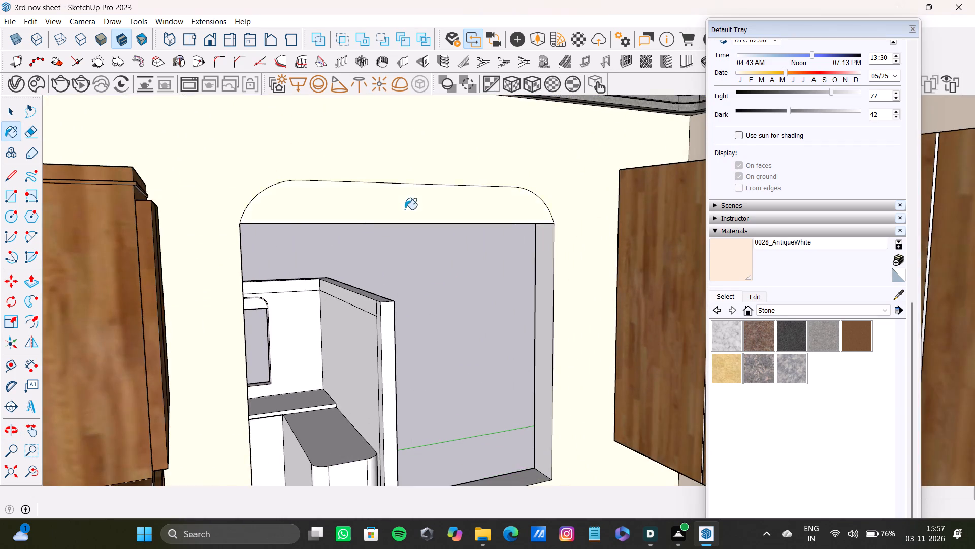
pyautogui.scroll(-8, 405, 209)
pyautogui.scroll(1, 408, 230)
pyautogui.moveTo(406, 233); pyautogui.dragTo(193, 255, button='middle')
pyautogui.scroll(-3, 300, 244)
pyautogui.keyDown('shift'); pyautogui.moveTo(324, 275); pyautogui.dragTo(530, 192, button='middle'); pyautogui.keyUp('shift')
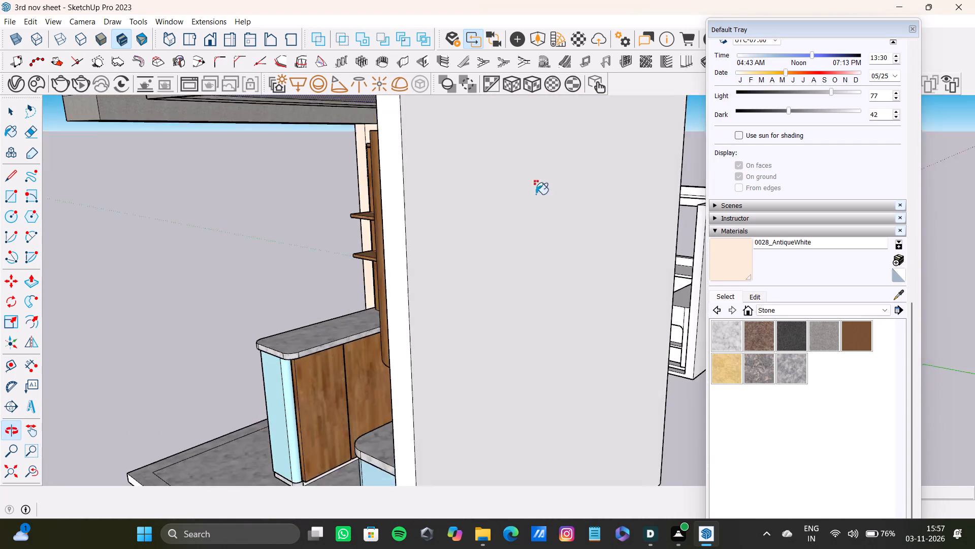
pyautogui.click(527, 242)
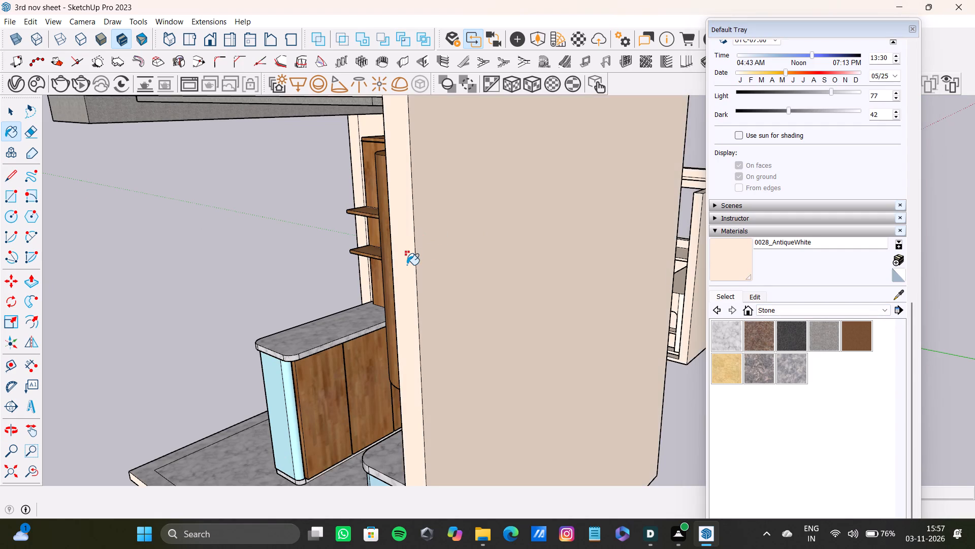
# Delete the smaller kitchen model without wood finishes that stands beside the finished kitchen.
pyautogui.scroll(-9, 426, 255)
pyautogui.moveTo(427, 255); pyautogui.dragTo(638, 266, button='middle')
pyautogui.scroll(-4, 610, 273)
pyautogui.moveTo(545, 300); pyautogui.dragTo(668, 266, button='middle')
pyautogui.scroll(4, 567, 297)
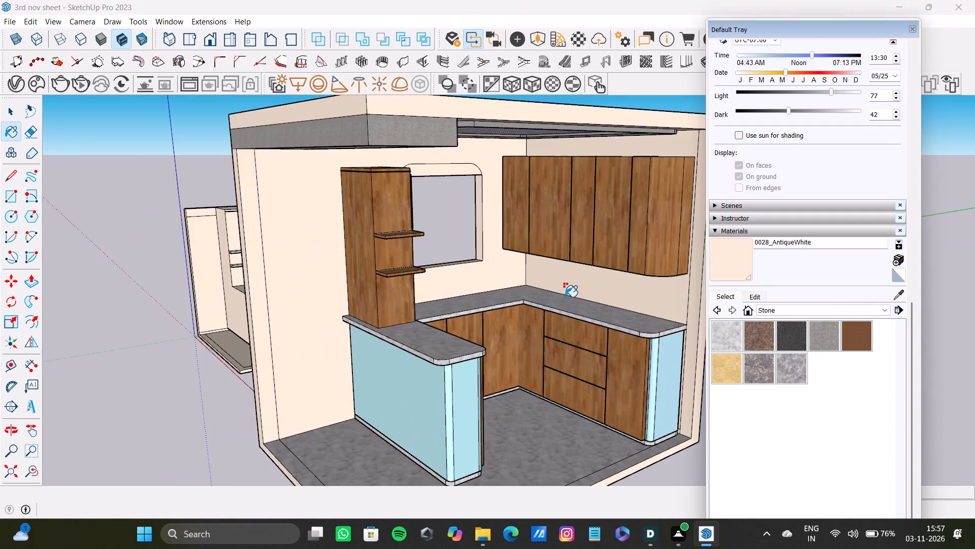
pyautogui.moveTo(561, 297); pyautogui.dragTo(691, 286, button='middle')
pyautogui.scroll(-7, 618, 303)
pyautogui.moveTo(561, 329); pyautogui.dragTo(560, 362, button='middle')
pyautogui.press('space')
pyautogui.moveTo(164, 180); pyautogui.dragTo(521, 442)
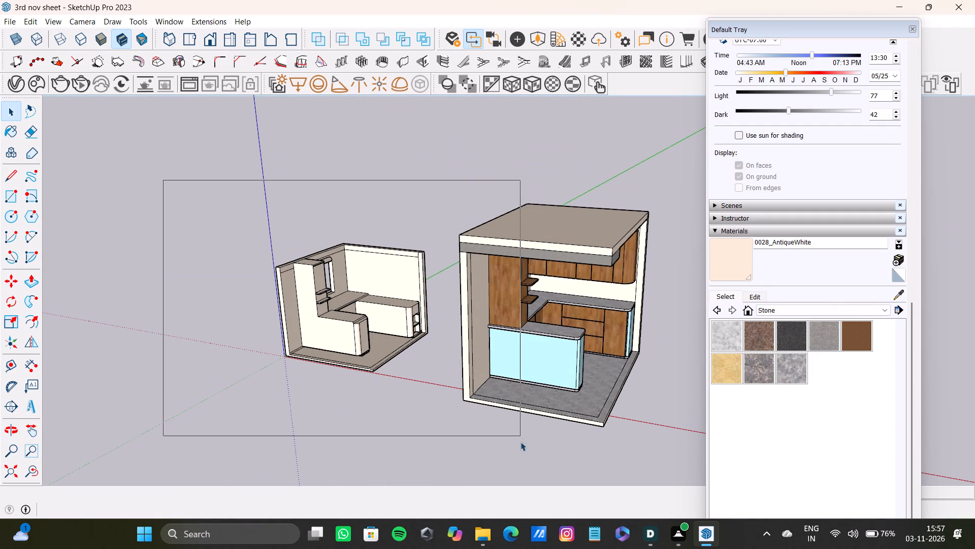
pyautogui.moveTo(521, 442); pyautogui.dragTo(441, 432)
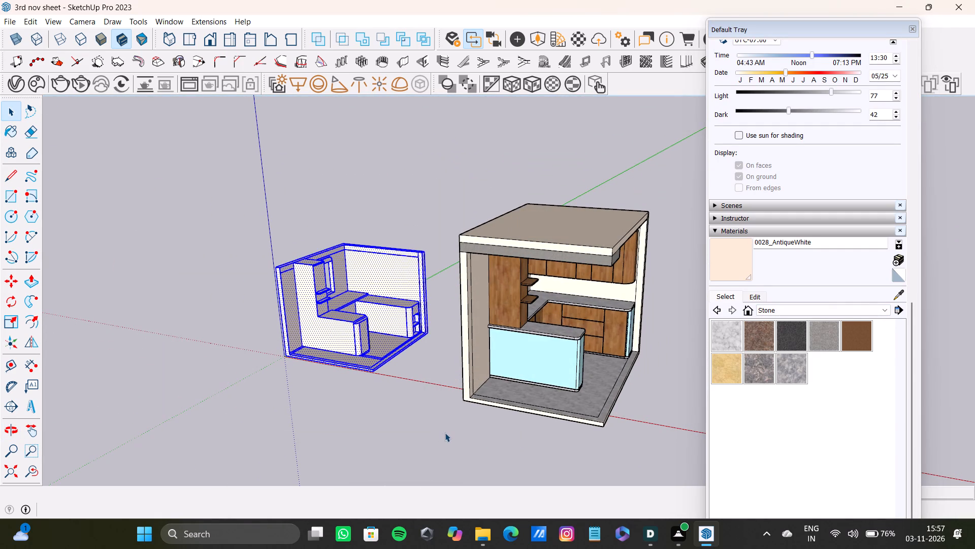
pyautogui.press('Delete')
# Move the entire finished kitchen by its front floor corner onto the axes origin and clear the selection.
pyautogui.scroll(-7, 534, 243)
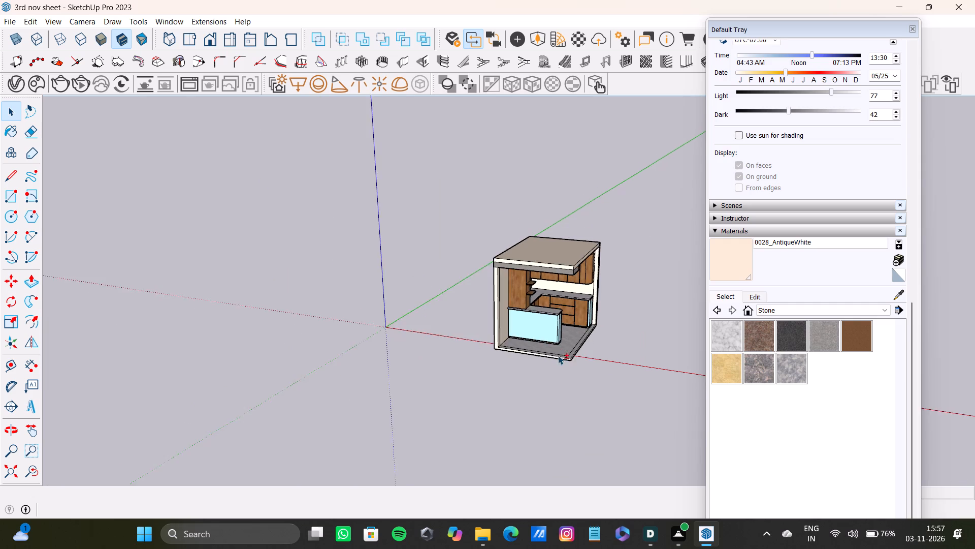
pyautogui.keyDown('shift'); pyautogui.moveTo(558, 355); pyautogui.dragTo(316, 310, button='middle'); pyautogui.keyUp('shift')
pyautogui.scroll(8, 398, 339)
pyautogui.scroll(-3, 432, 251)
pyautogui.moveTo(430, 285); pyautogui.dragTo(700, 341, button='middle')
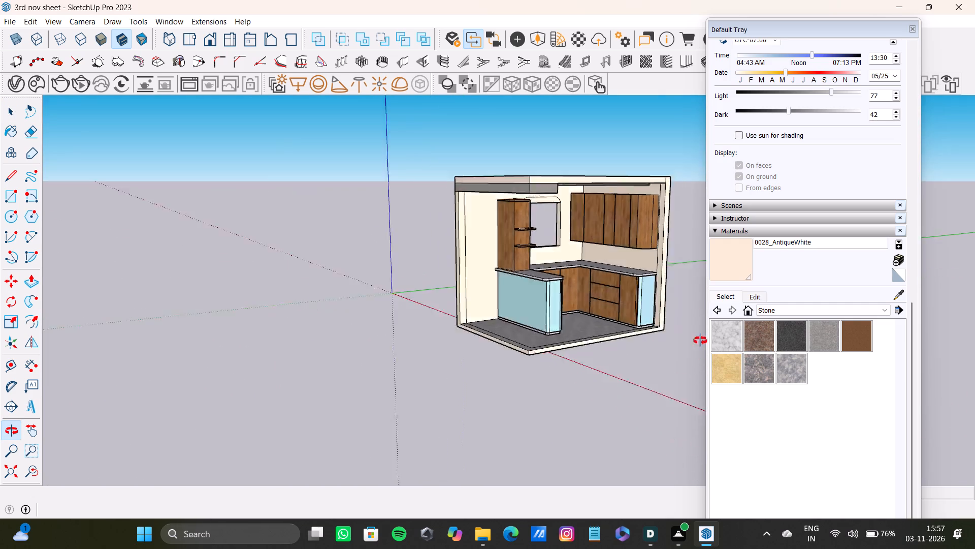
pyautogui.moveTo(700, 341); pyautogui.dragTo(739, 352, button='middle')
pyautogui.scroll(-4, 486, 280)
pyautogui.keyDown('shift'); pyautogui.moveTo(477, 280); pyautogui.dragTo(441, 309, button='middle'); pyautogui.keyUp('shift')
pyautogui.moveTo(415, 232); pyautogui.dragTo(594, 481)
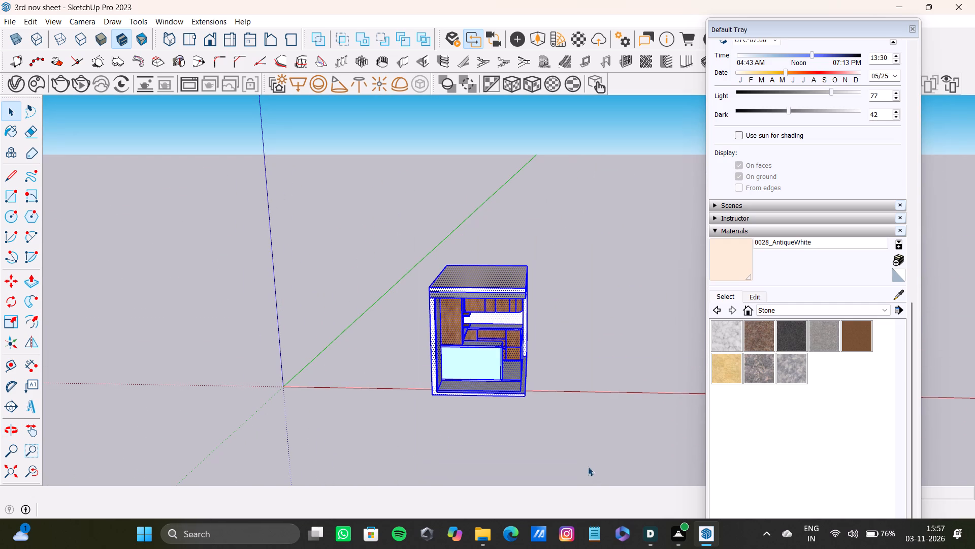
pyautogui.press('m')
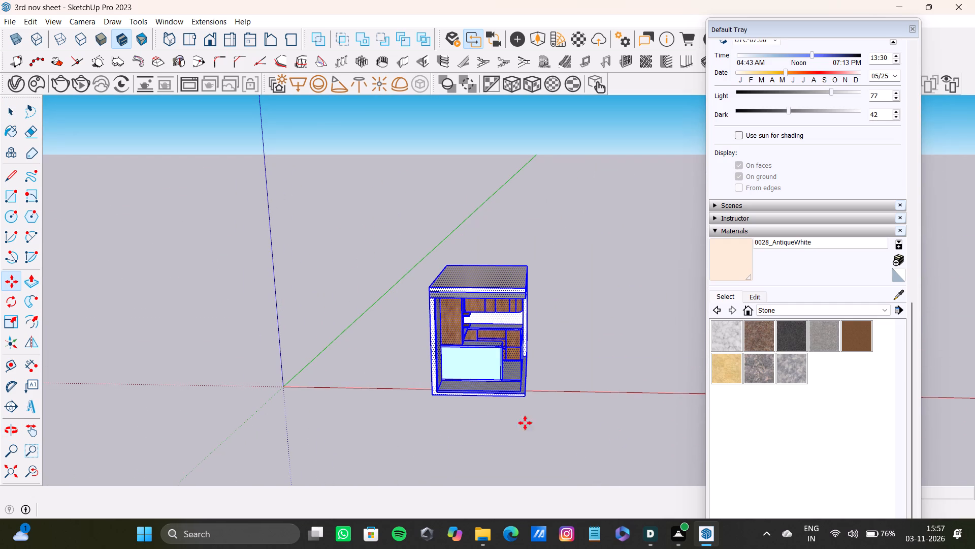
pyautogui.scroll(10, 437, 404)
pyautogui.click(428, 392)
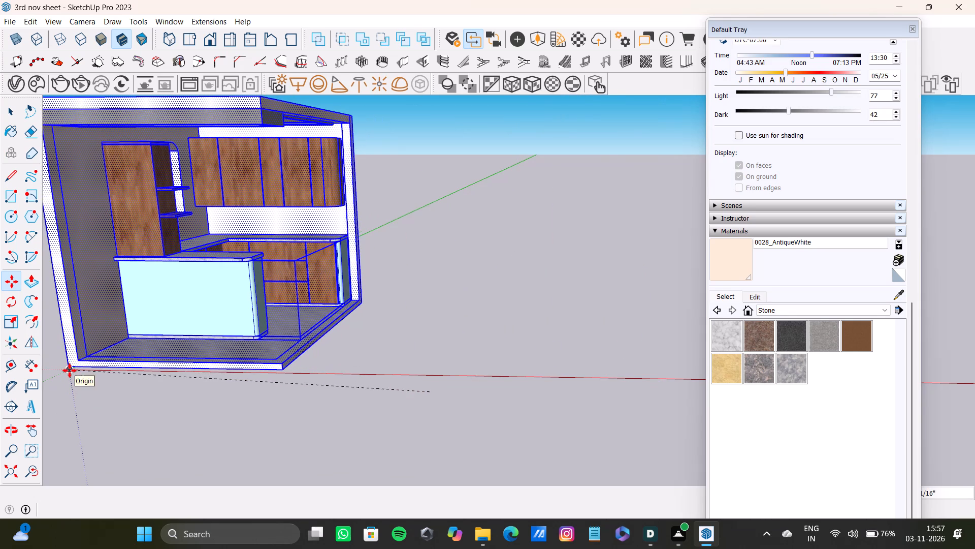
pyautogui.click(70, 371)
pyautogui.moveTo(176, 361); pyautogui.dragTo(120, 383, button='middle')
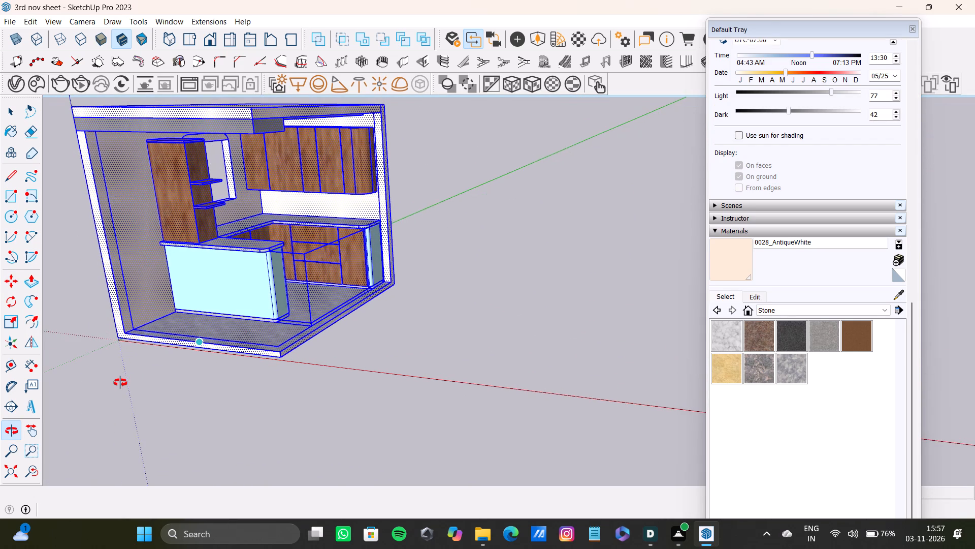
pyautogui.moveTo(120, 383); pyautogui.dragTo(102, 387, button='middle')
pyautogui.press('space')
pyautogui.press('space')
pyautogui.click(454, 263)
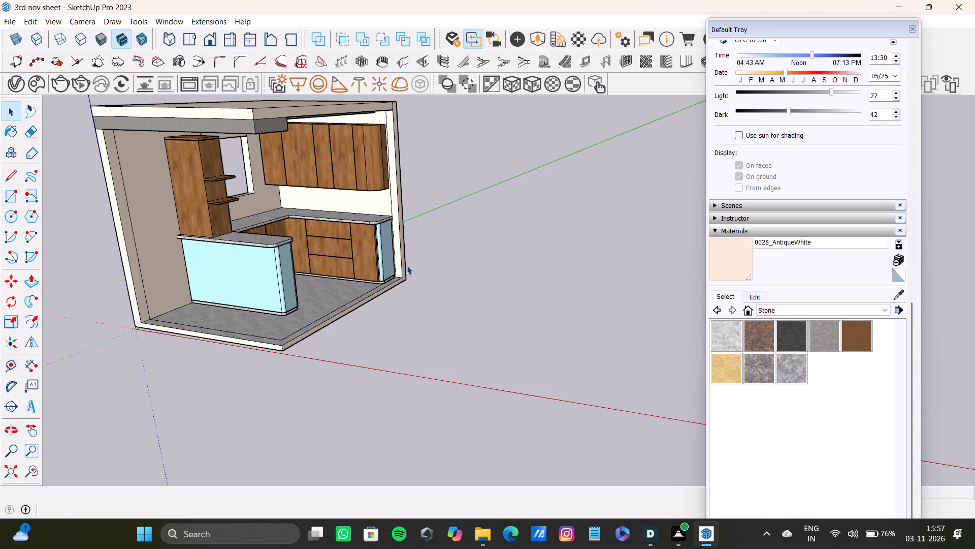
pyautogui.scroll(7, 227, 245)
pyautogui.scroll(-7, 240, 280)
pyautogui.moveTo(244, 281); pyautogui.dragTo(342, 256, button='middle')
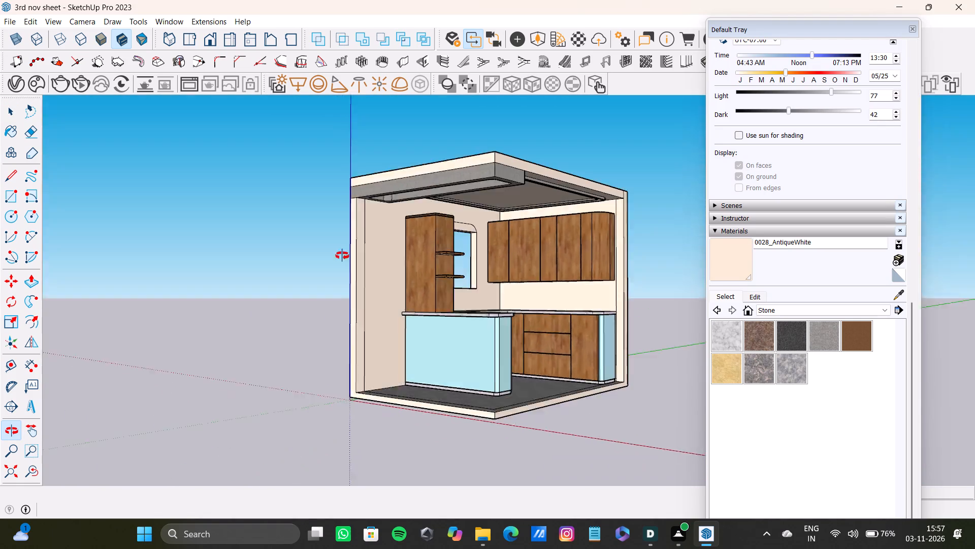
# Examine the finished kitchen at the origin from several angles and distances.
pyautogui.moveTo(342, 256); pyautogui.dragTo(503, 279, button='middle')
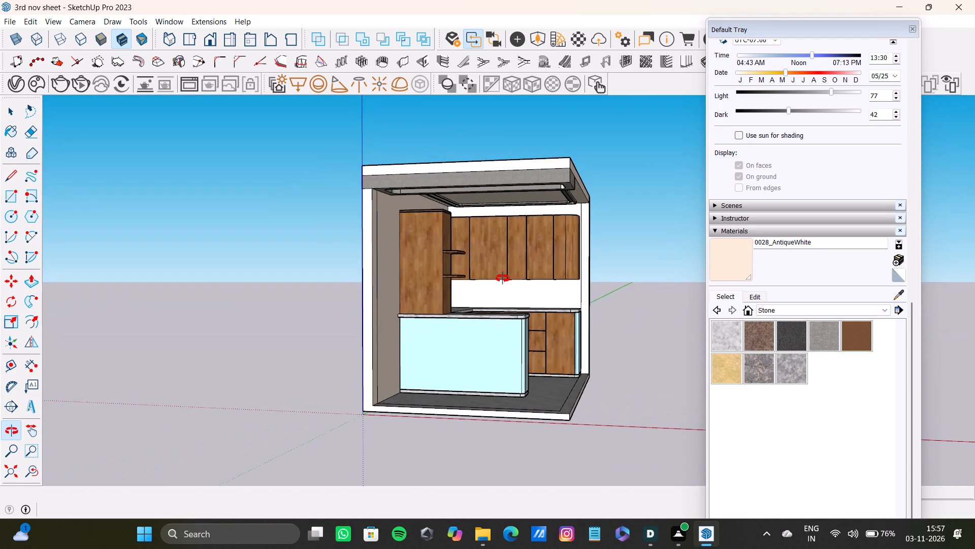
pyautogui.moveTo(503, 279); pyautogui.dragTo(486, 313, button='middle')
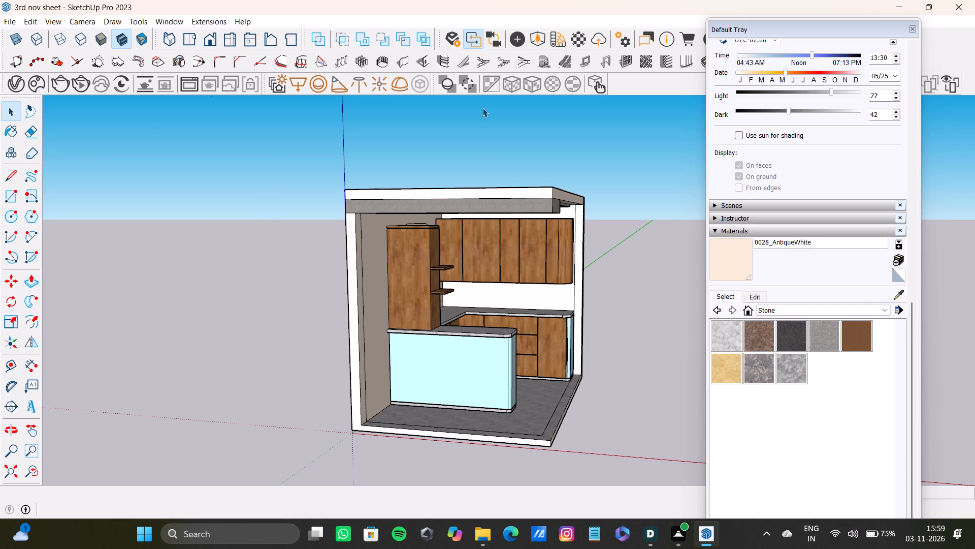
pyautogui.scroll(-9, 432, 300)
pyautogui.moveTo(441, 299); pyautogui.dragTo(486, 349, button='middle')
pyautogui.scroll(-6, 458, 309)
pyautogui.moveTo(453, 303); pyautogui.dragTo(398, 277, button='middle')
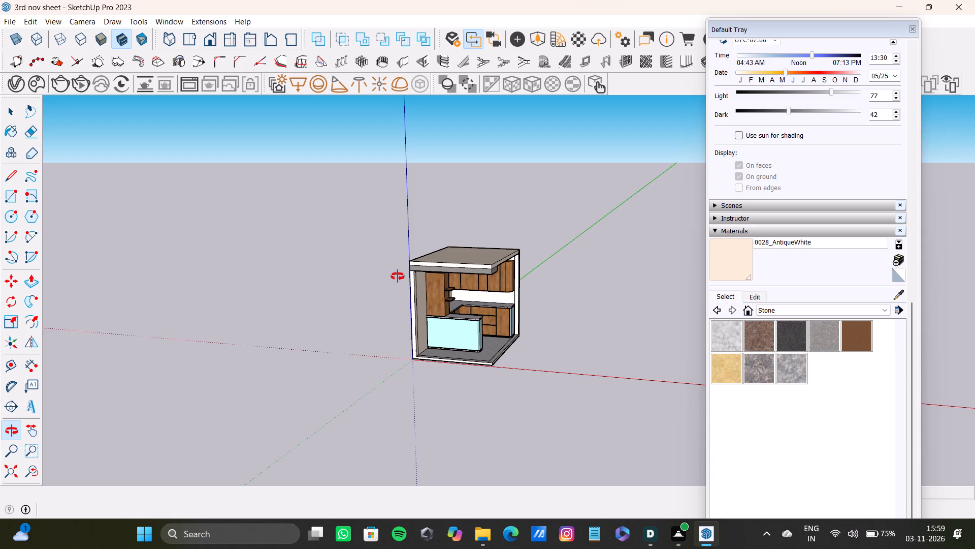
pyautogui.moveTo(398, 277); pyautogui.dragTo(410, 280, button='middle')
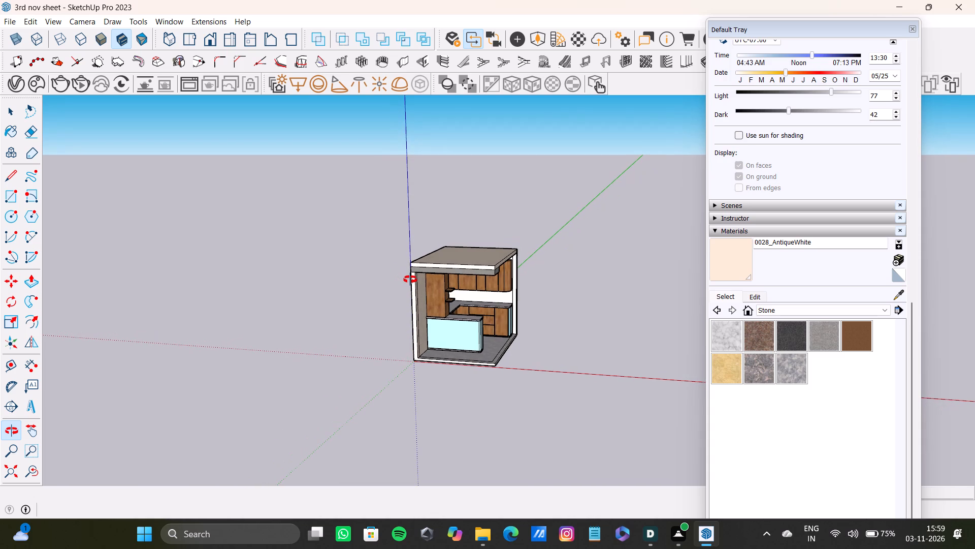
pyautogui.moveTo(410, 280); pyautogui.dragTo(417, 280, button='middle')
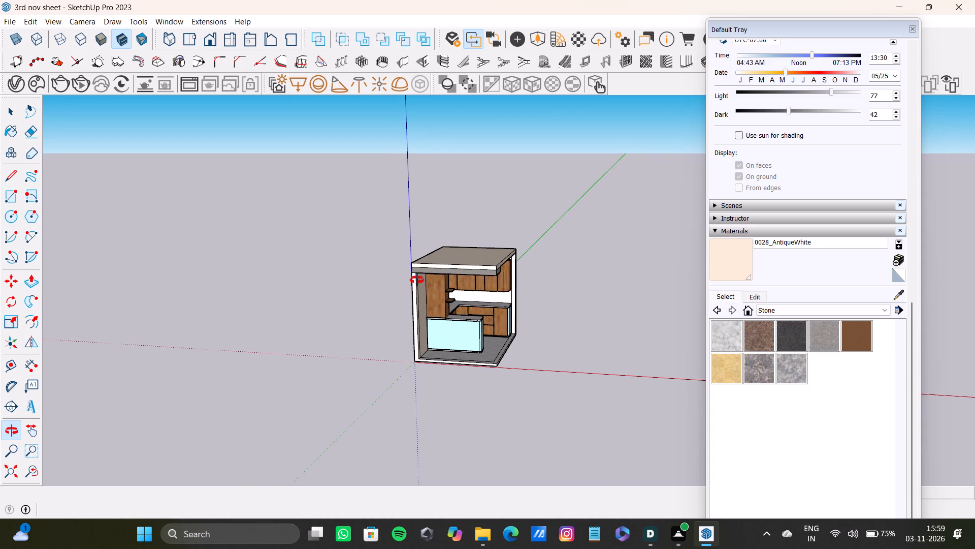
pyautogui.moveTo(417, 280); pyautogui.dragTo(419, 289, button='middle')
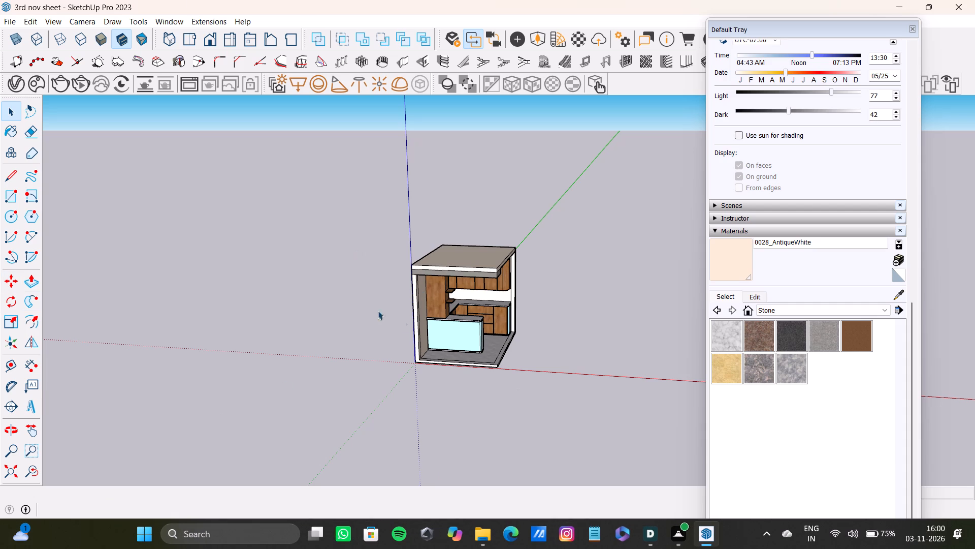
pyautogui.scroll(-5, 424, 315)
pyautogui.moveTo(440, 315); pyautogui.dragTo(359, 333, button='middle')
pyautogui.scroll(-8, 393, 309)
pyautogui.middleClick(440, 300)
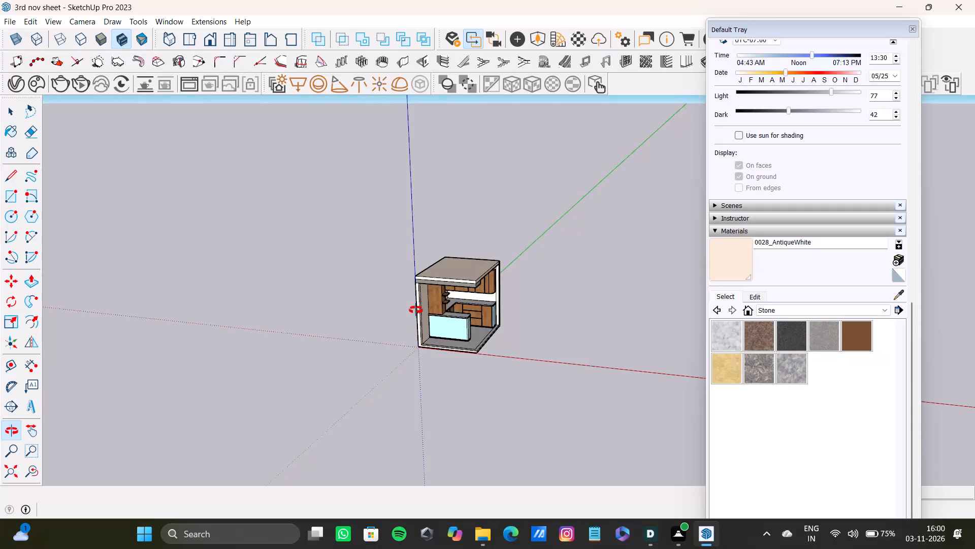
pyautogui.scroll(-1, 414, 298)
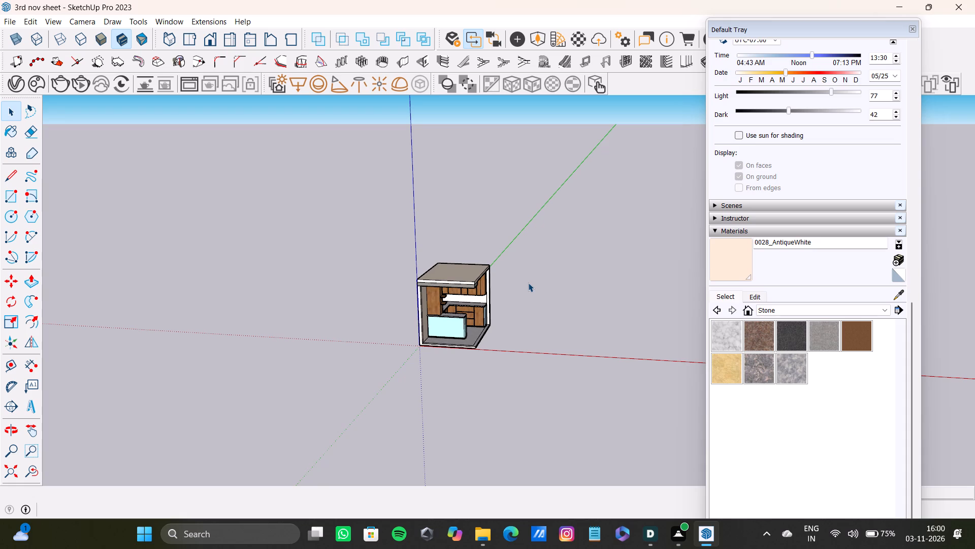
pyautogui.scroll(-5, 528, 271)
pyautogui.scroll(-20, 508, 319)
pyautogui.scroll(-5, 508, 319)
pyautogui.moveTo(506, 325); pyautogui.dragTo(331, 360, button='middle')
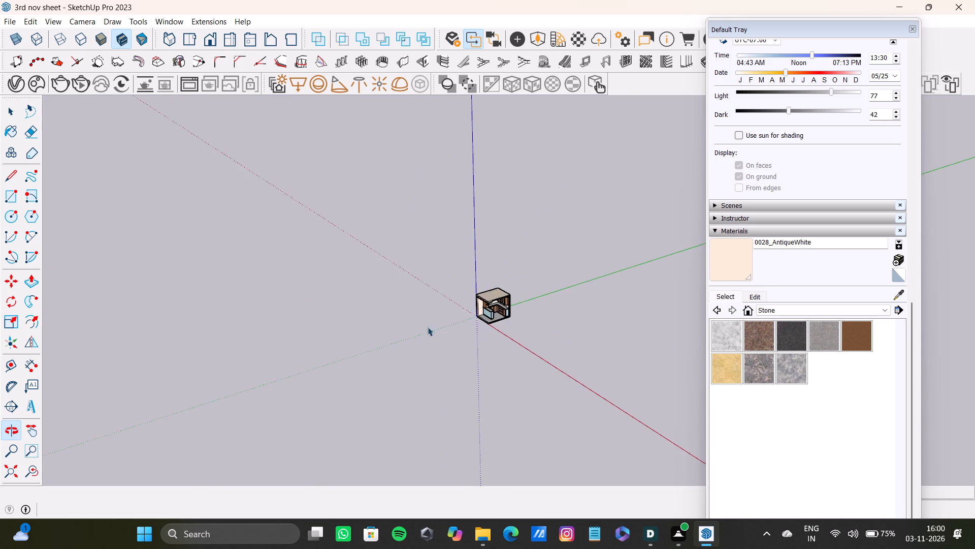
pyautogui.scroll(18, 445, 316)
pyautogui.scroll(4, 521, 343)
pyautogui.scroll(-7, 521, 343)
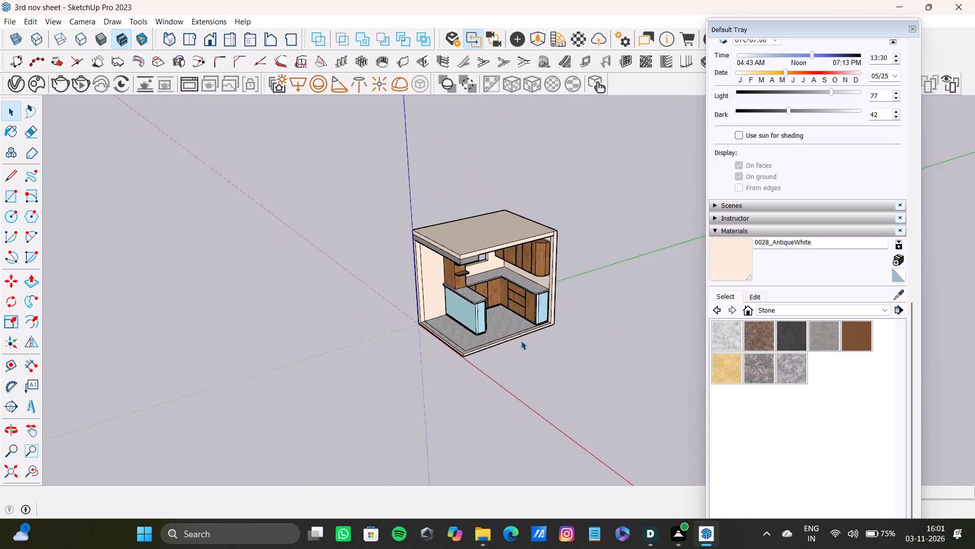
# Draw a square on the ground beside the kitchen, with one edge lying along the red axis.
pyautogui.scroll(-8, 521, 341)
pyautogui.moveTo(521, 341); pyautogui.dragTo(539, 364, button='middle')
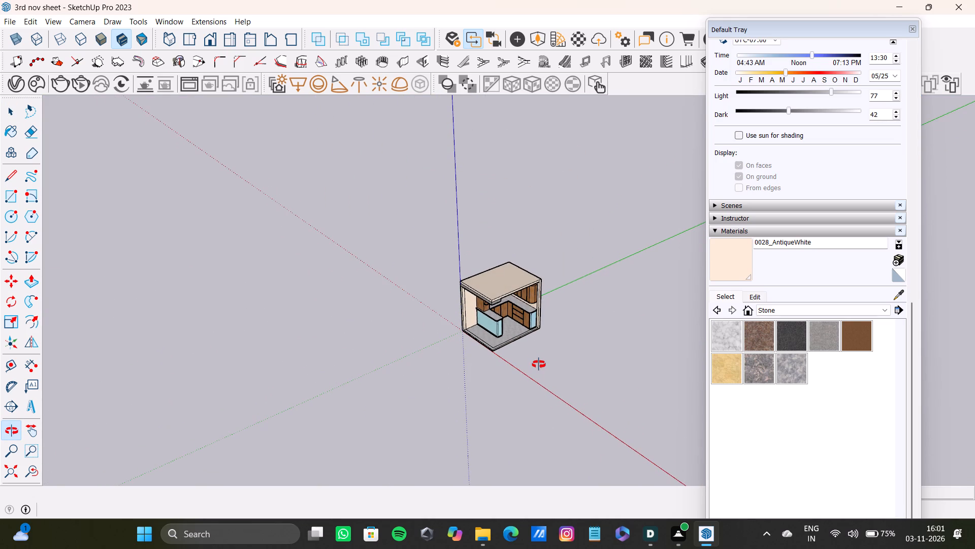
pyautogui.moveTo(539, 364); pyautogui.dragTo(579, 355, button='middle')
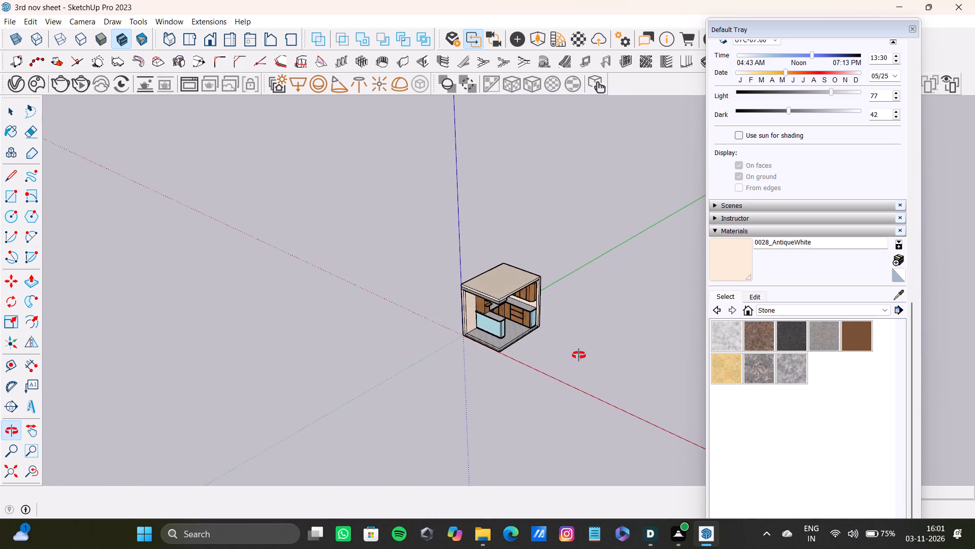
pyautogui.moveTo(579, 355); pyautogui.dragTo(579, 354, button='middle')
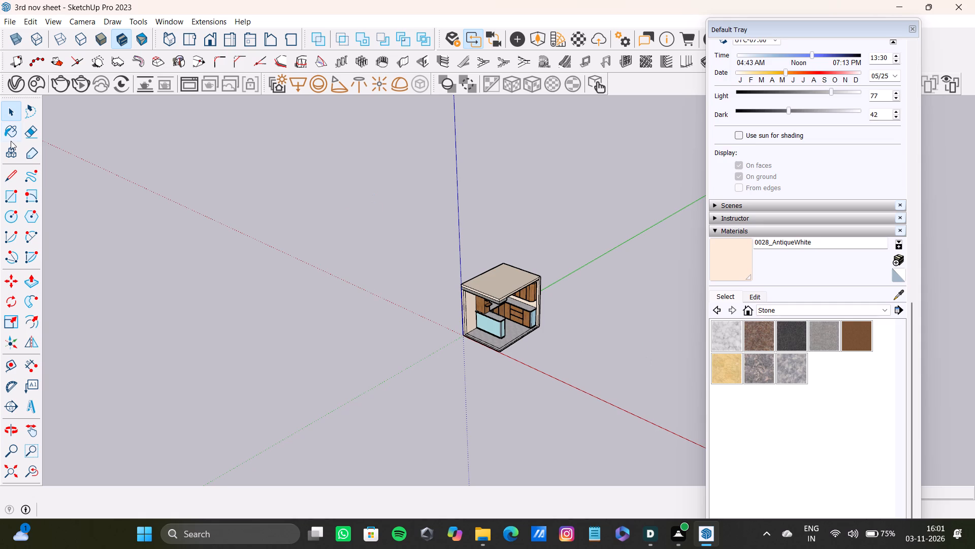
pyautogui.click(7, 198)
pyautogui.scroll(3, 501, 373)
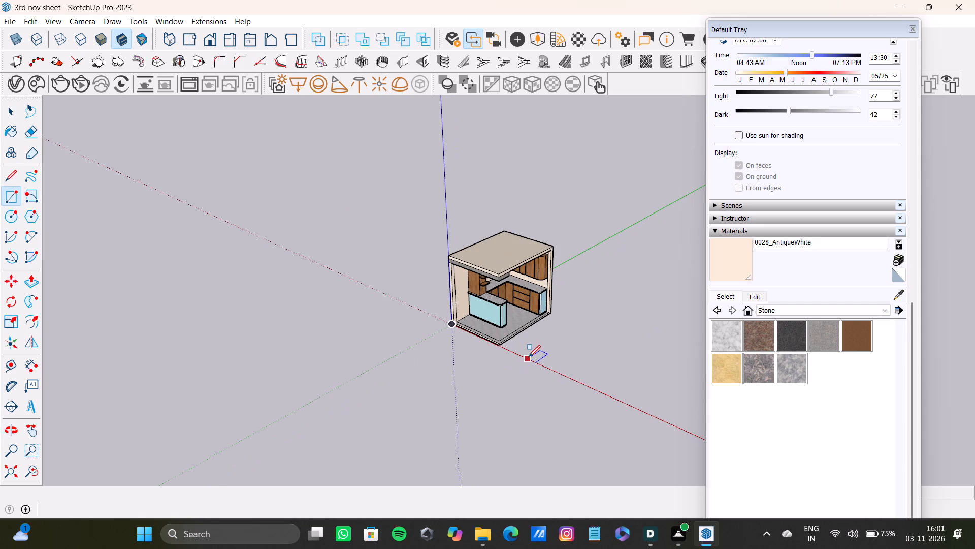
pyautogui.click(529, 357)
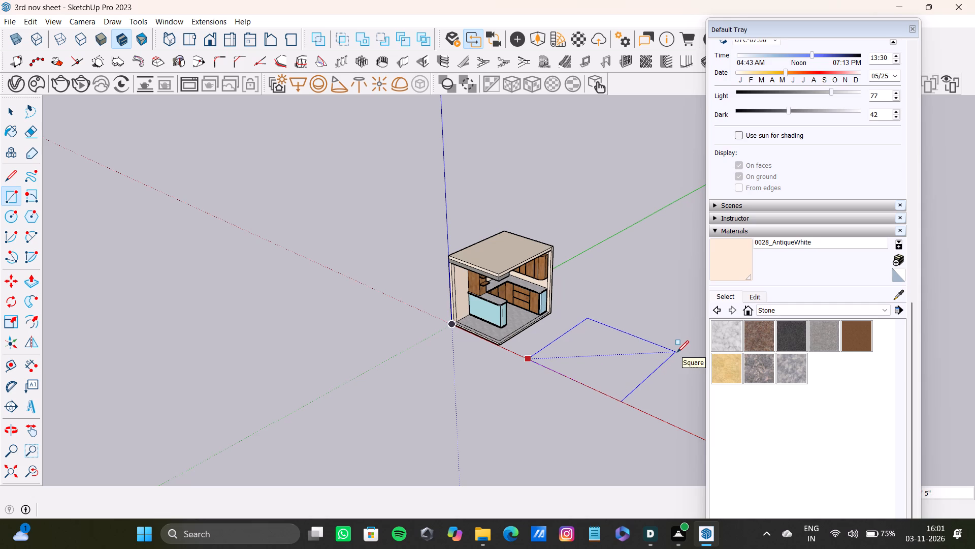
pyautogui.click(677, 352)
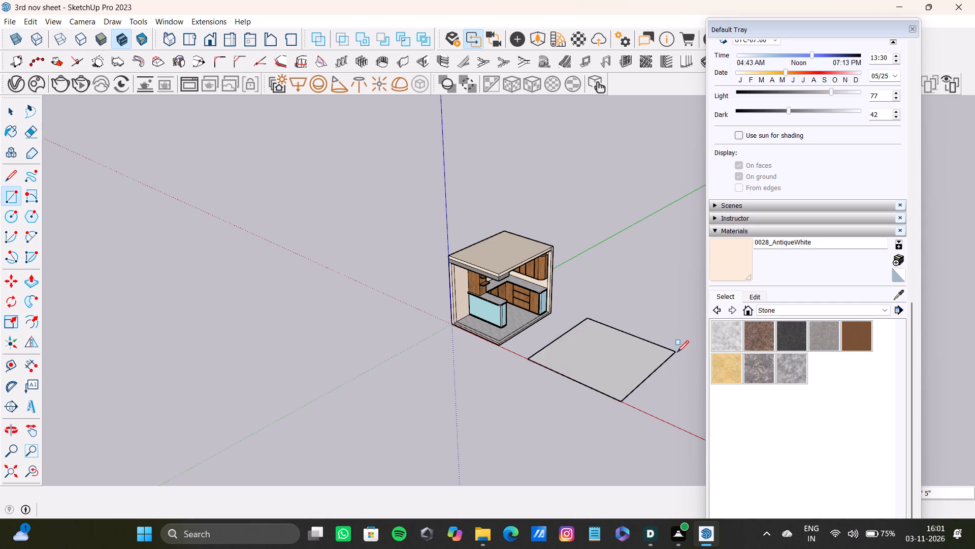
# Push/Pull the square's face slightly upward to turn it into a thin slab.
pyautogui.scroll(-5, 622, 357)
pyautogui.moveTo(621, 358); pyautogui.dragTo(629, 393, button='middle')
pyautogui.scroll(7, 622, 379)
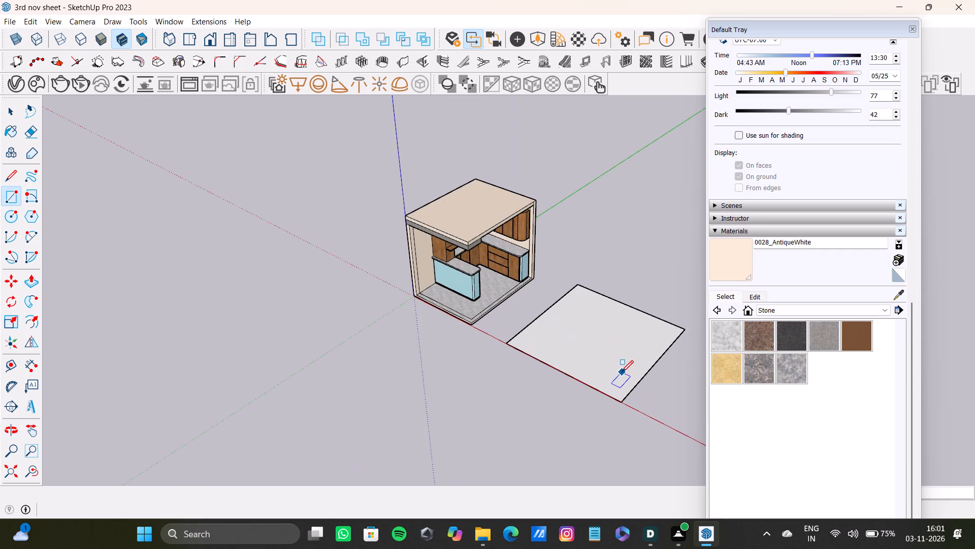
pyautogui.press('space')
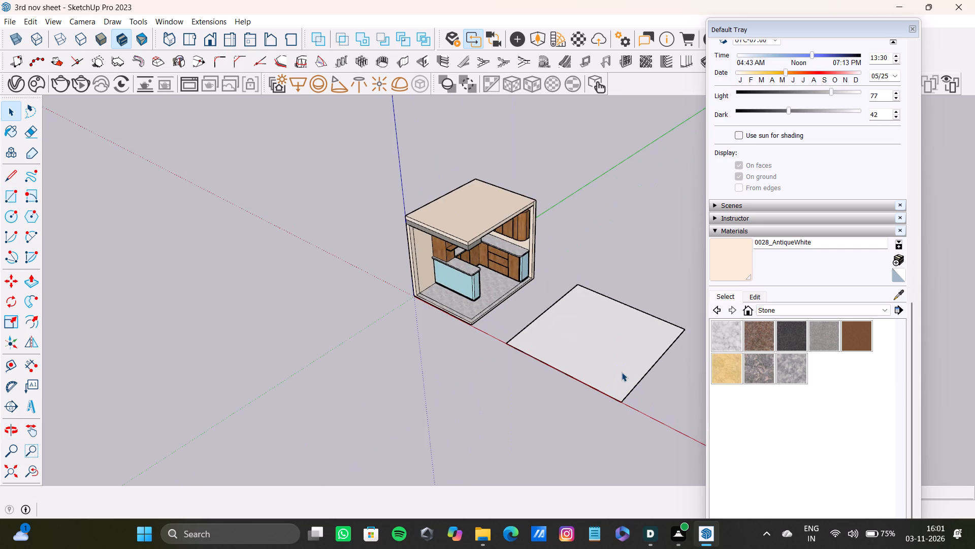
pyautogui.click(621, 372)
pyautogui.press('p')
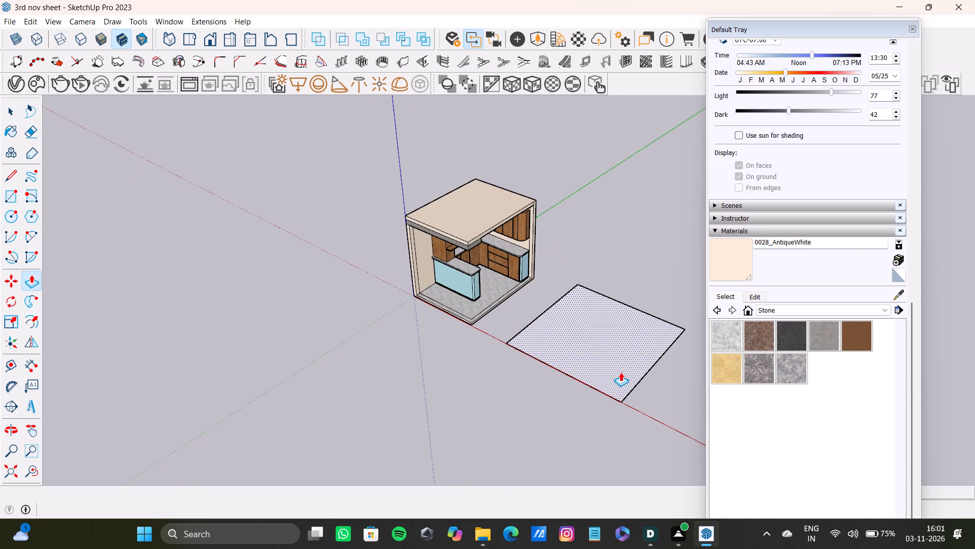
pyautogui.moveTo(621, 383); pyautogui.dragTo(620, 377)
pyautogui.scroll(3, 619, 388)
pyautogui.scroll(-9, 620, 381)
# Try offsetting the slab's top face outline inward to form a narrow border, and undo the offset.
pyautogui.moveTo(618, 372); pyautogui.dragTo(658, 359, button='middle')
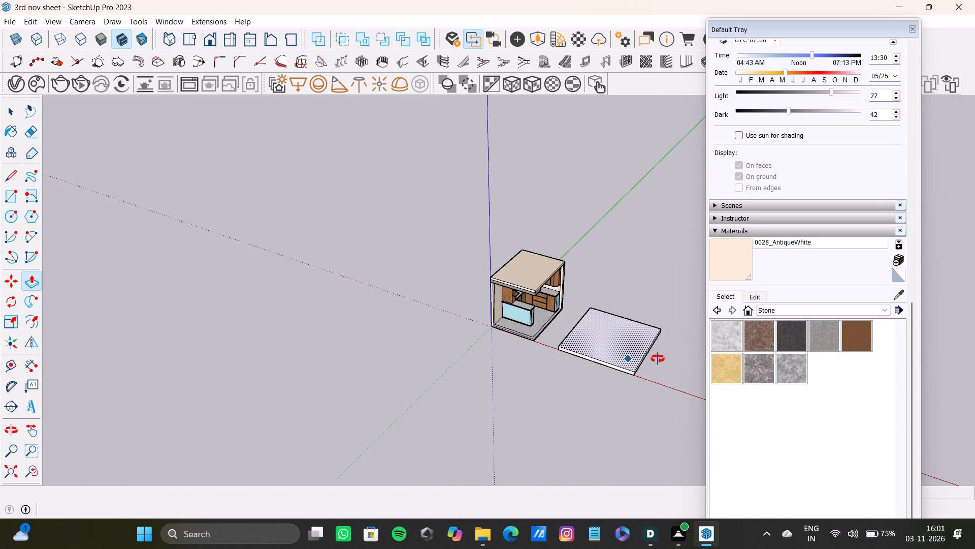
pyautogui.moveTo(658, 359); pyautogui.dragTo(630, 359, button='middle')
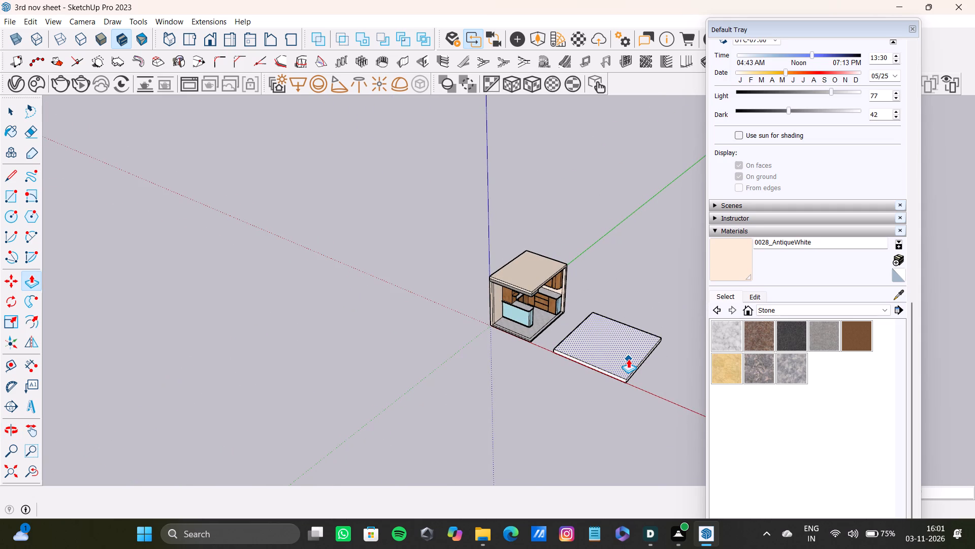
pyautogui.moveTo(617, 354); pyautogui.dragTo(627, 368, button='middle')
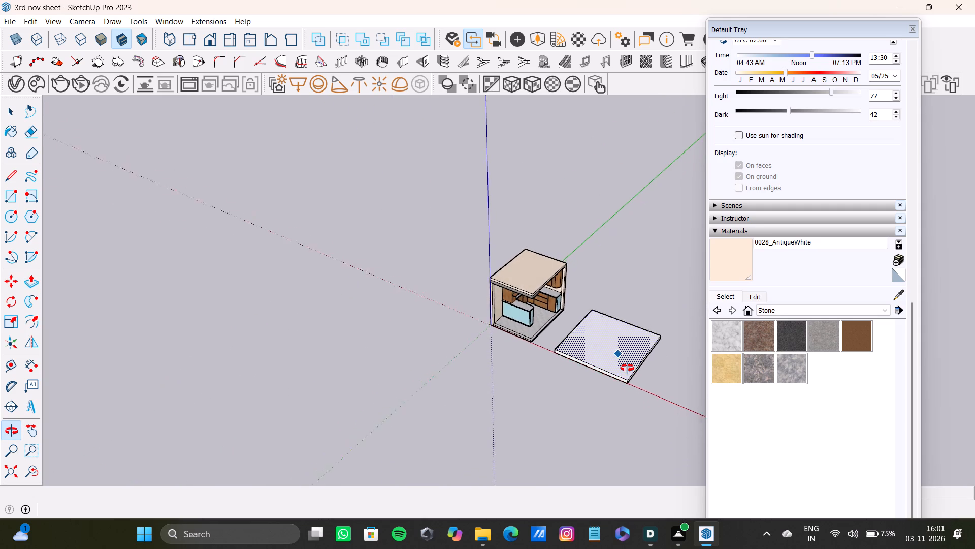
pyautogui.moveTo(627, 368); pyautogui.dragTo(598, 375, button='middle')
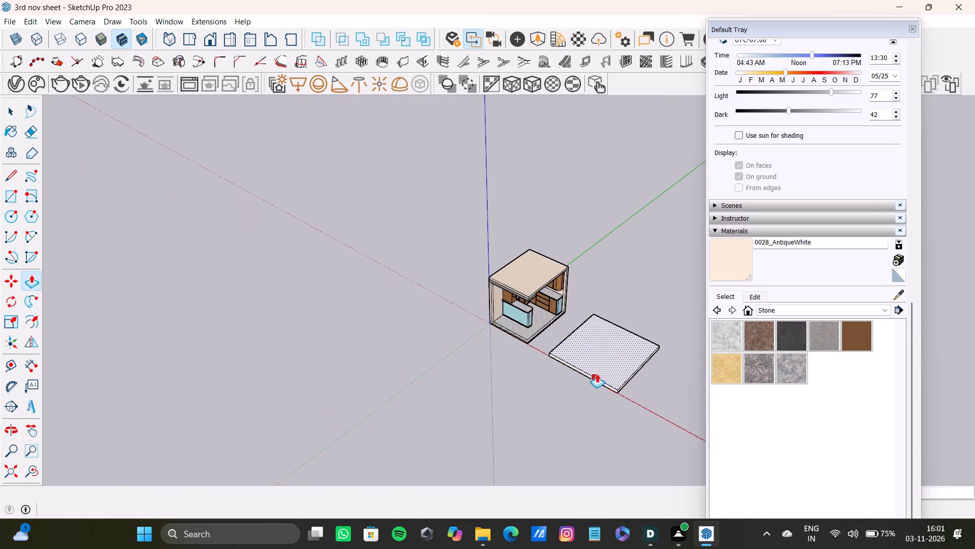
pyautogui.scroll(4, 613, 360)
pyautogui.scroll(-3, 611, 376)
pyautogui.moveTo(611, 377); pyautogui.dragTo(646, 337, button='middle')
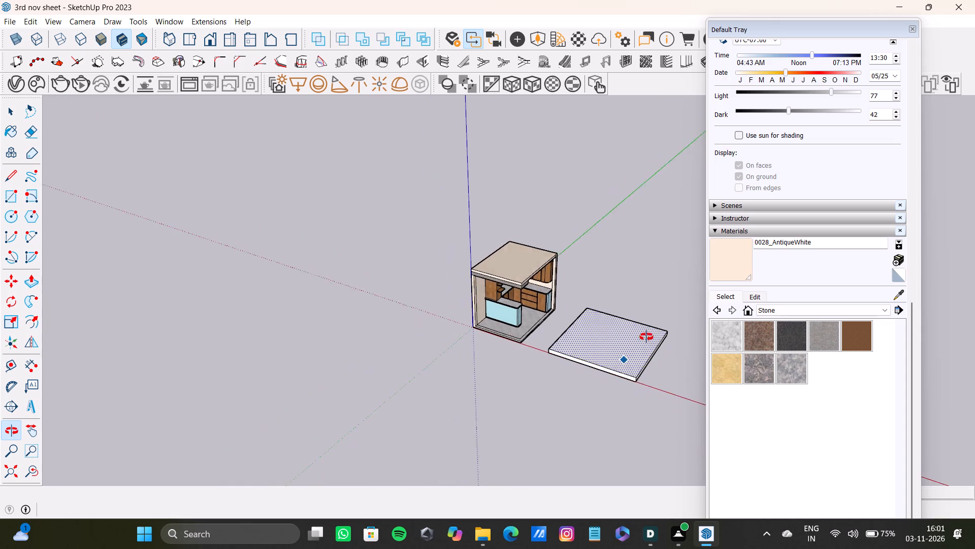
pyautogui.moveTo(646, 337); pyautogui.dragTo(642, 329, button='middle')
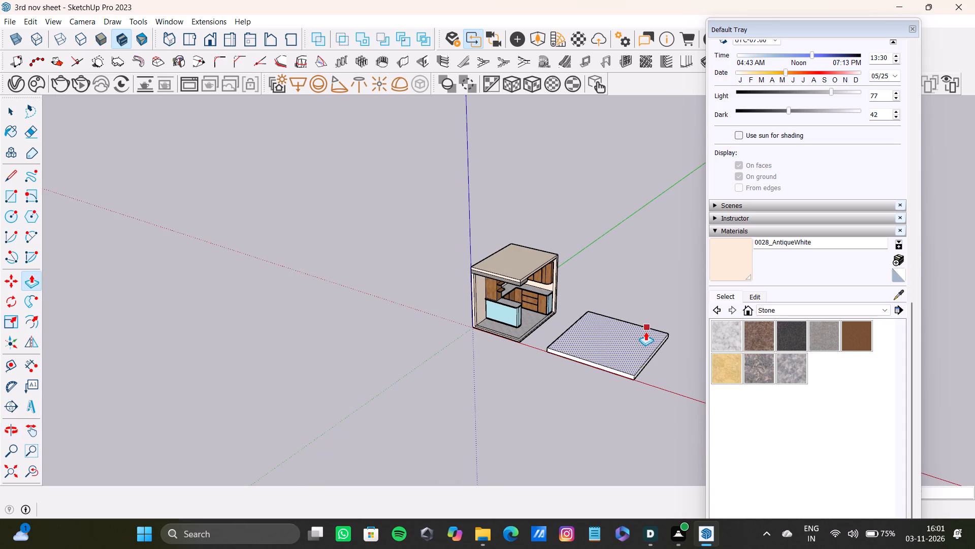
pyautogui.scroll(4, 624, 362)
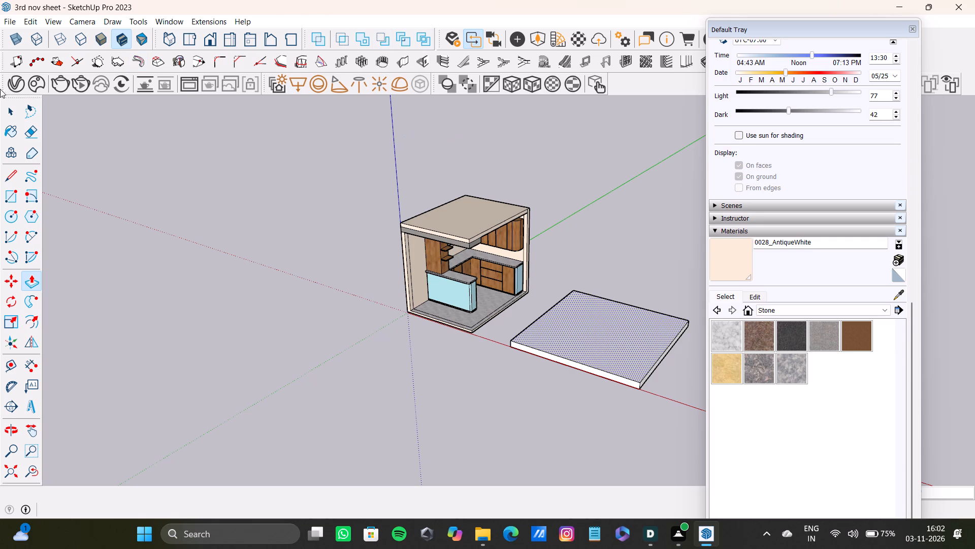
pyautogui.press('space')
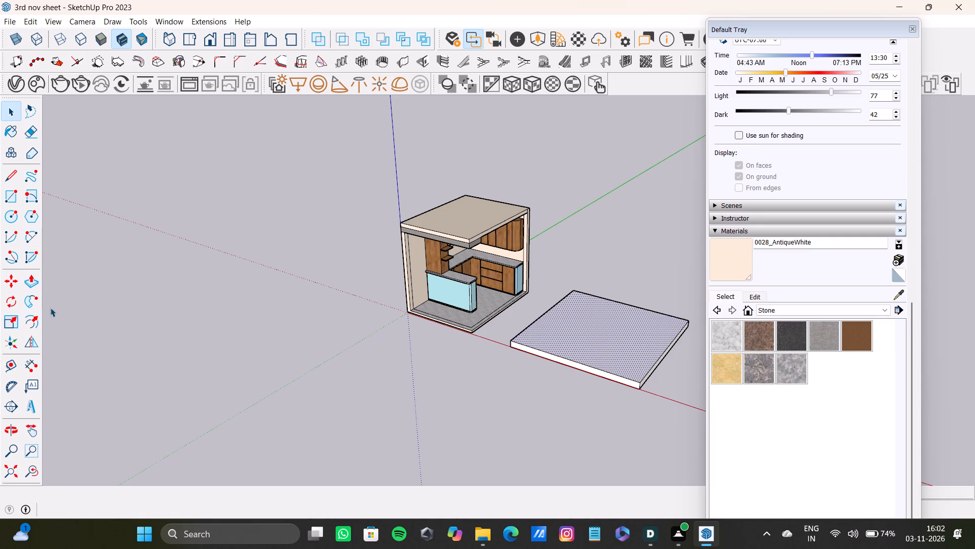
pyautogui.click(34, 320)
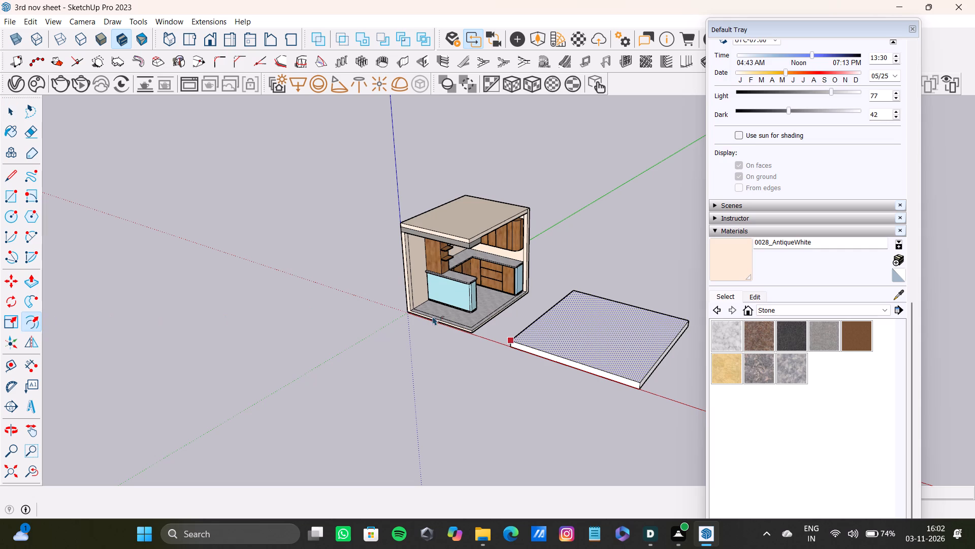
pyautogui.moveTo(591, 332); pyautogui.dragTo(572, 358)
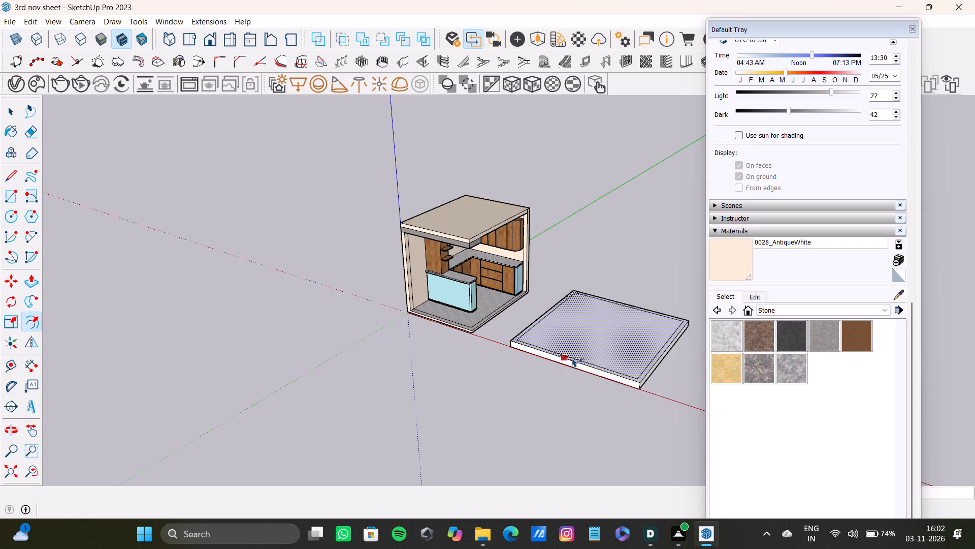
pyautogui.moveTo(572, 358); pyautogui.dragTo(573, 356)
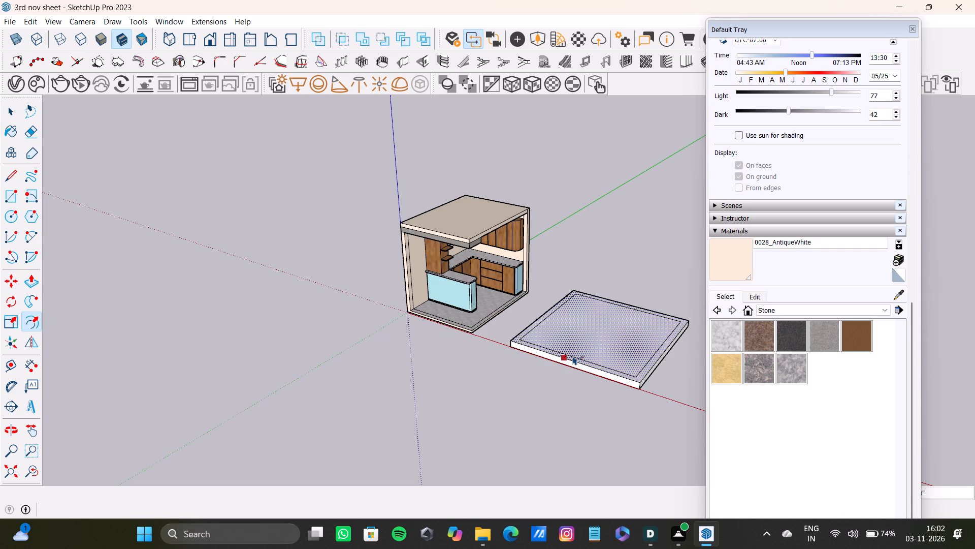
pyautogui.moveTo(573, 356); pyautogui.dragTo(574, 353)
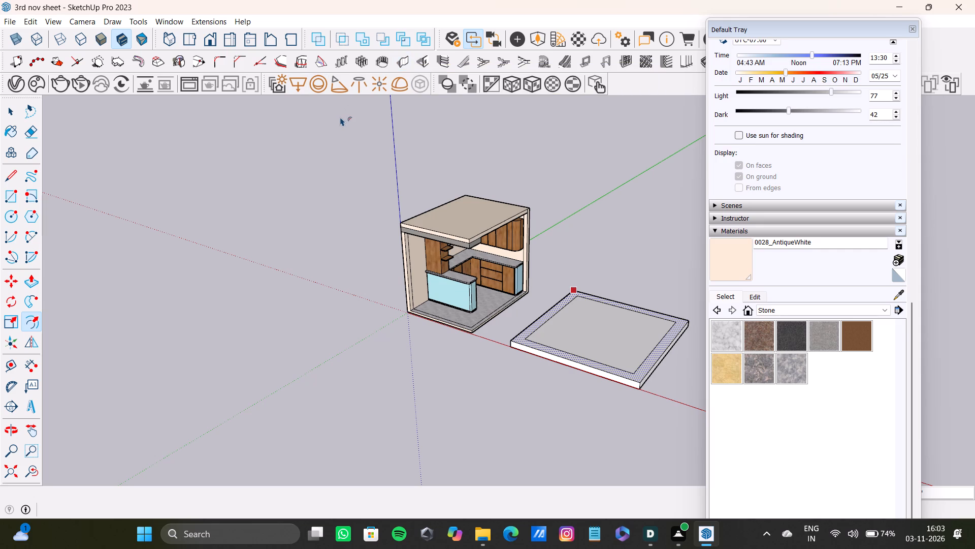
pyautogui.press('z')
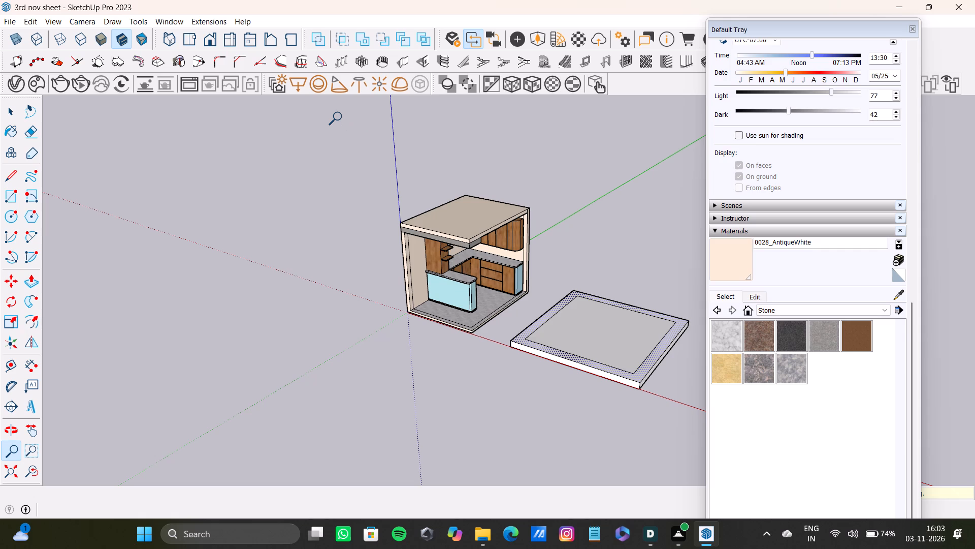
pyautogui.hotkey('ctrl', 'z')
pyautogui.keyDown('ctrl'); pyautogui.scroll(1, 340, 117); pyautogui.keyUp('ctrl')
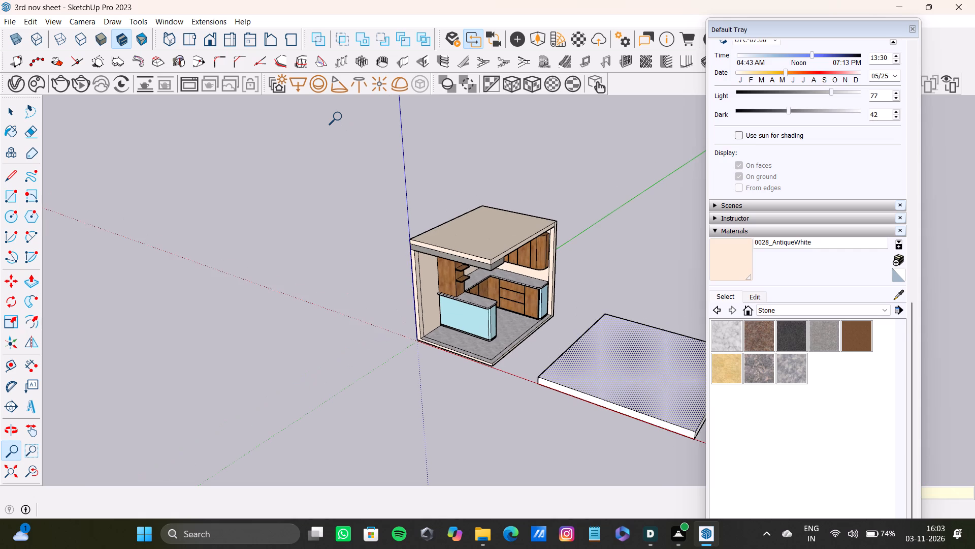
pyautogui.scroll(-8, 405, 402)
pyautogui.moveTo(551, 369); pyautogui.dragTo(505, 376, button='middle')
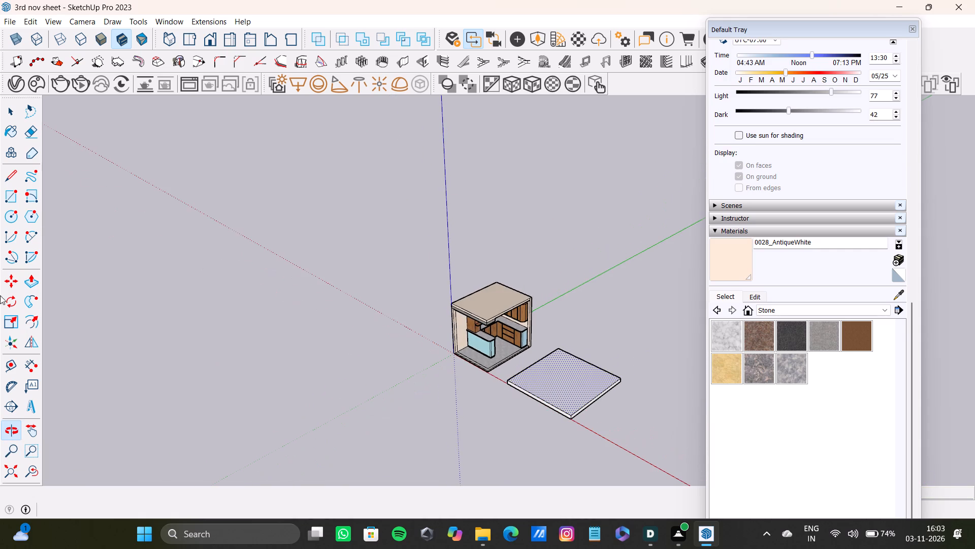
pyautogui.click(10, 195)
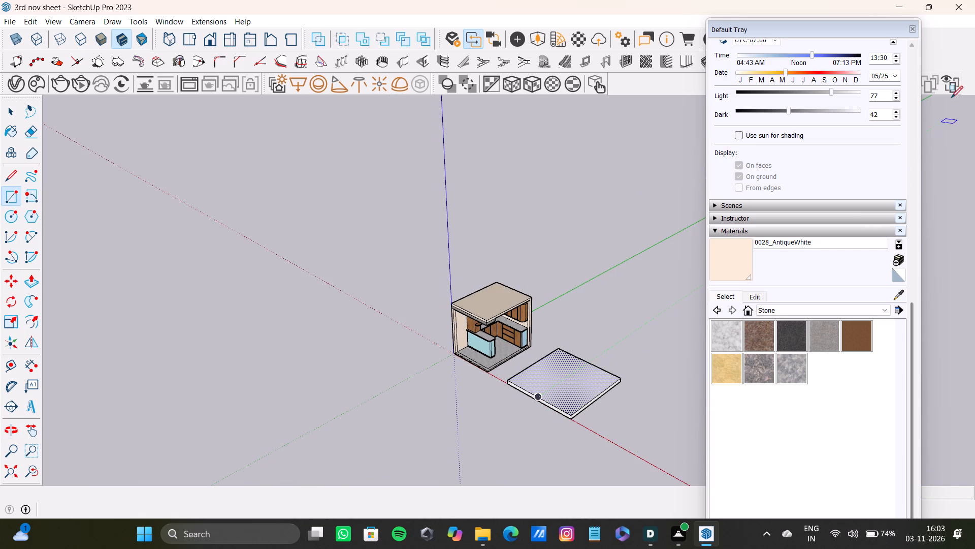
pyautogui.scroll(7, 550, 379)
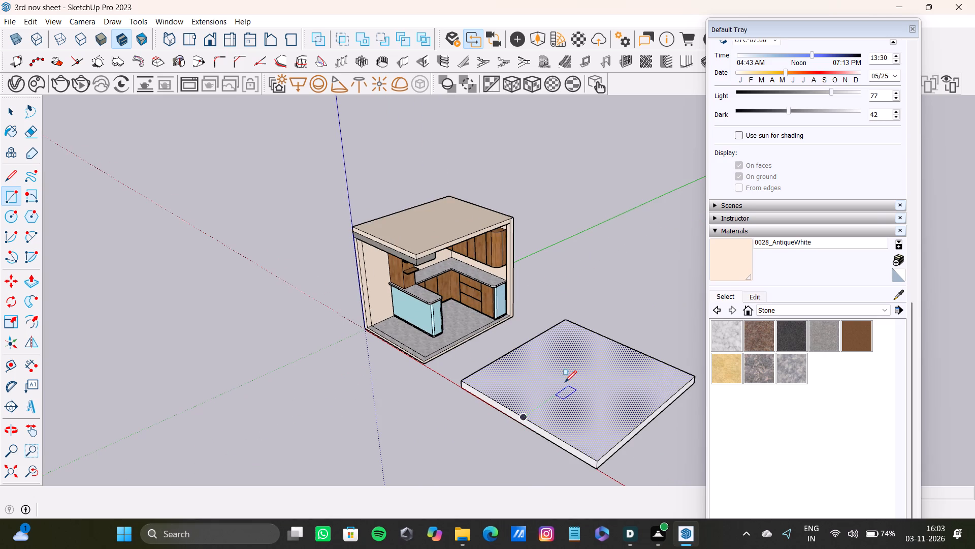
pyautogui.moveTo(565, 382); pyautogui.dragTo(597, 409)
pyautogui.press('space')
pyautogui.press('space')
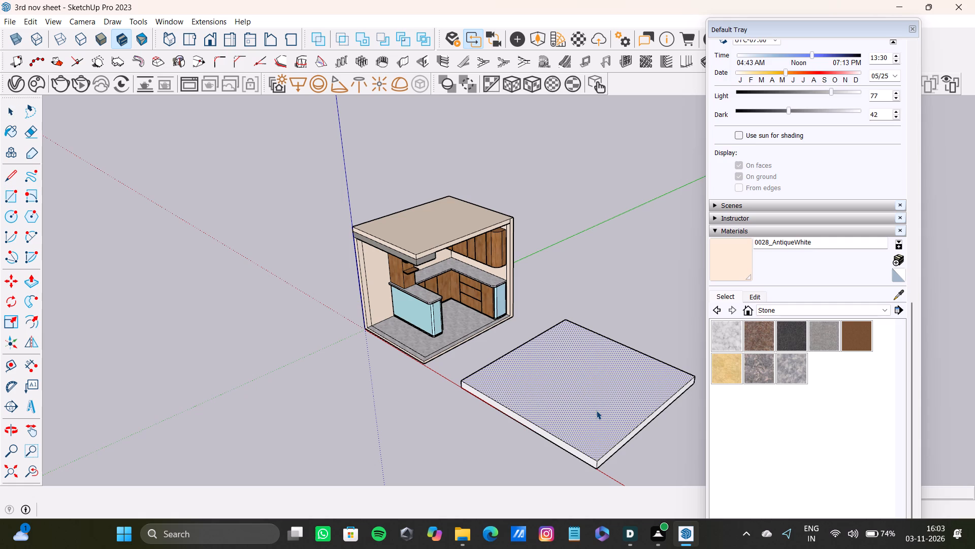
# Offset the slab's top face outline inward to form a narrow border around it.
pyautogui.write('f')
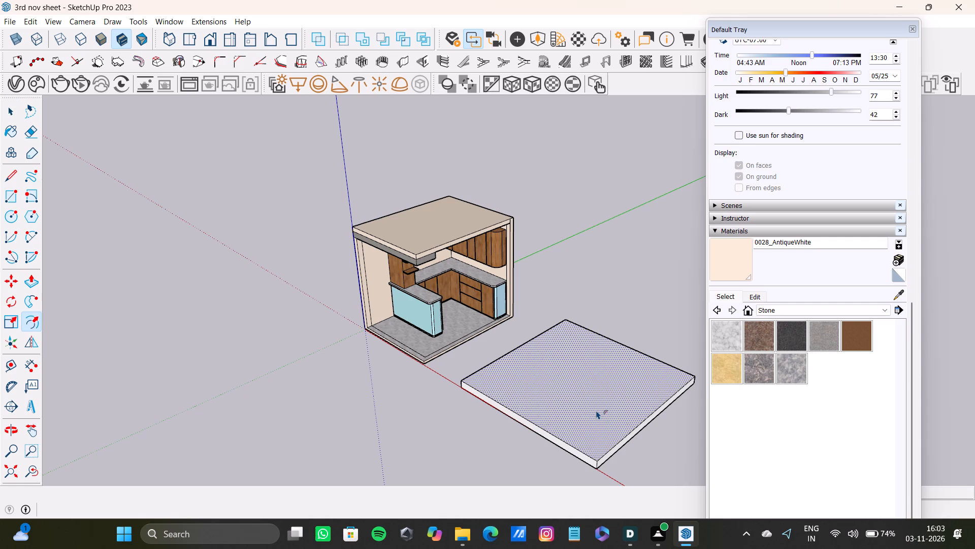
pyautogui.click(578, 388)
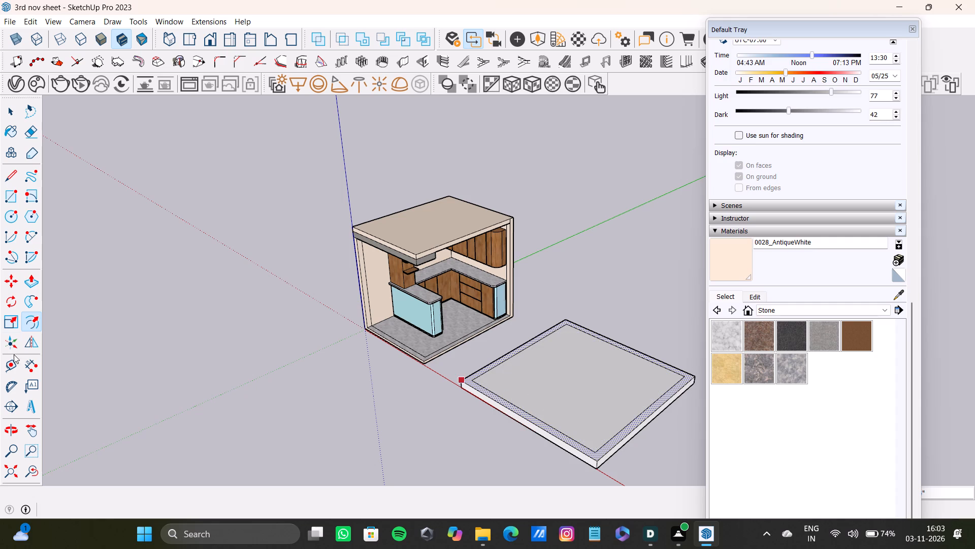
# Draw short lines from the two inner border corners nearest the kitchen to the slab's outer edges, separating that strip.
pyautogui.click(13, 171)
pyautogui.scroll(4, 500, 332)
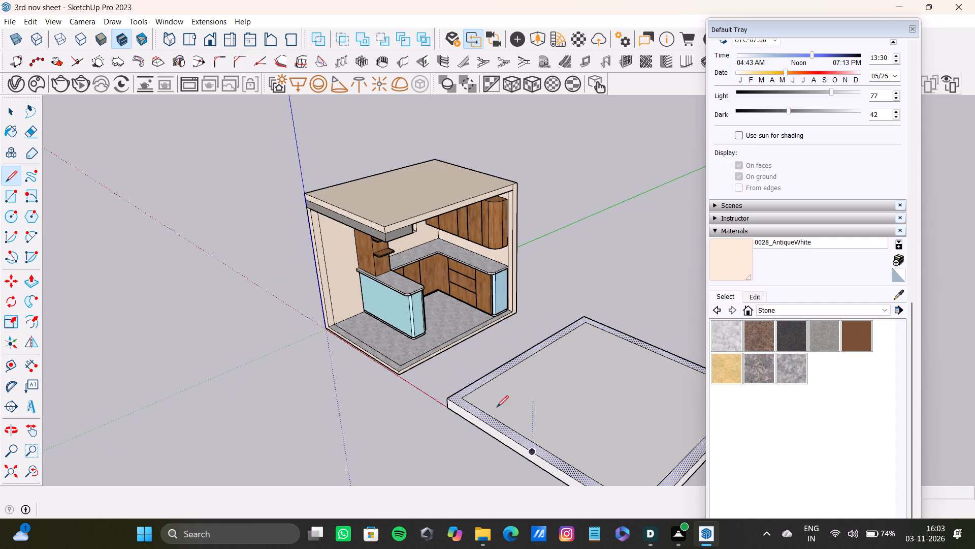
pyautogui.click(464, 398)
pyautogui.click(454, 407)
pyautogui.click(589, 323)
pyautogui.click(591, 318)
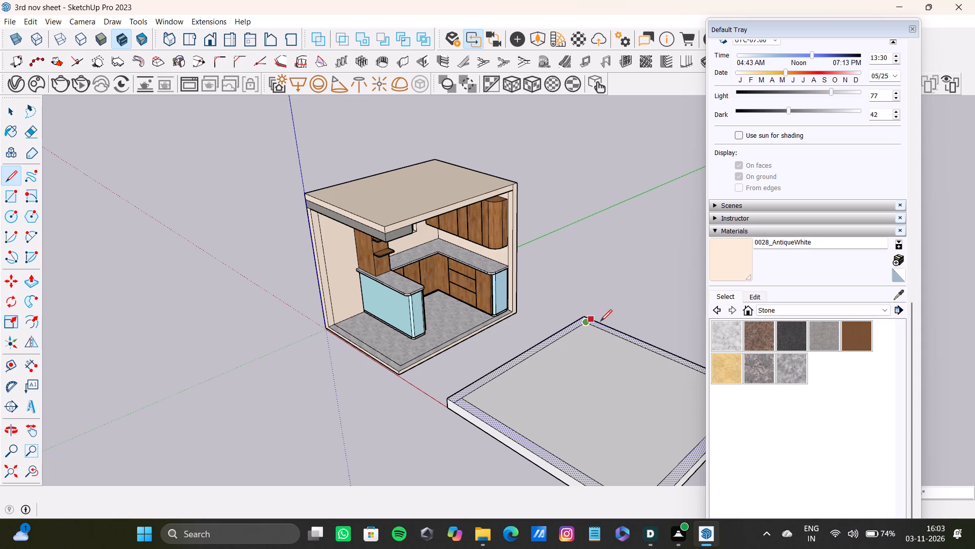
pyautogui.scroll(12, 591, 341)
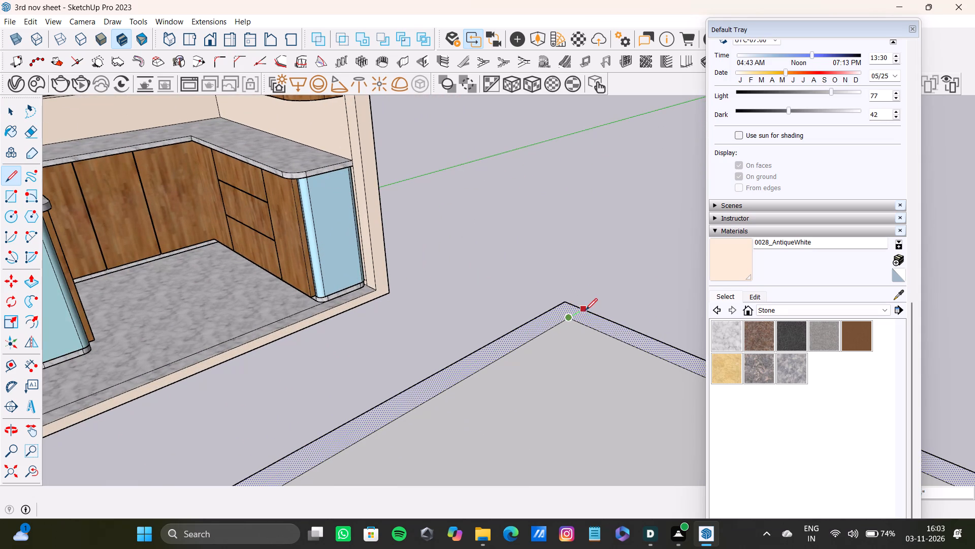
pyautogui.click(586, 310)
pyautogui.scroll(-20, 589, 342)
pyautogui.scroll(-3, 589, 342)
pyautogui.scroll(8, 644, 407)
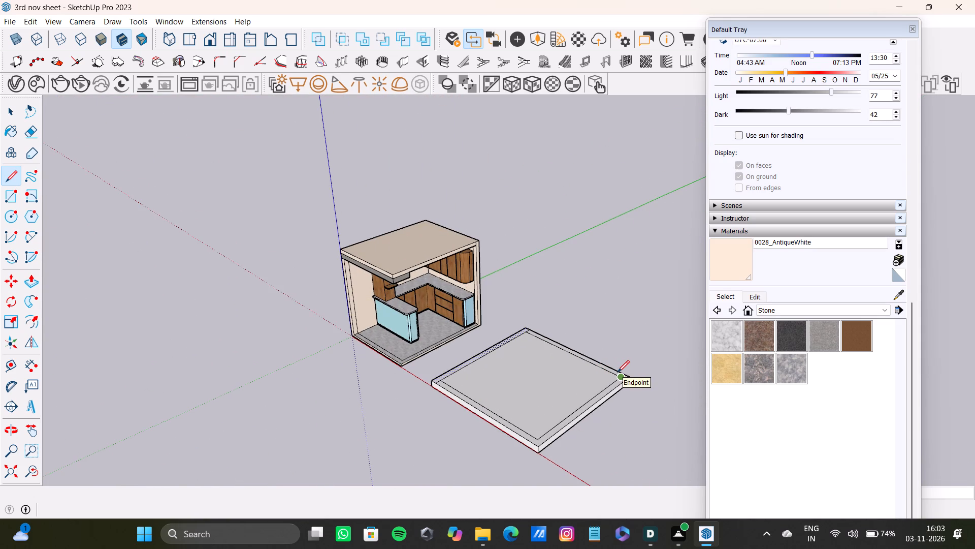
# Draw a short line across the border at the slab's corner farthest from the kitchen and red axis, separating the side strip.
pyautogui.scroll(5, 600, 385)
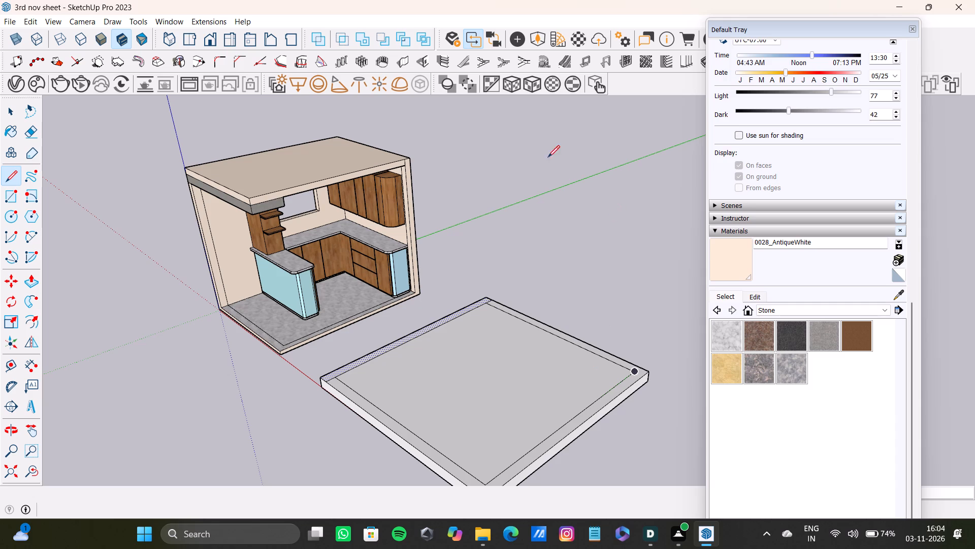
pyautogui.scroll(9, 619, 401)
pyautogui.scroll(-3, 645, 346)
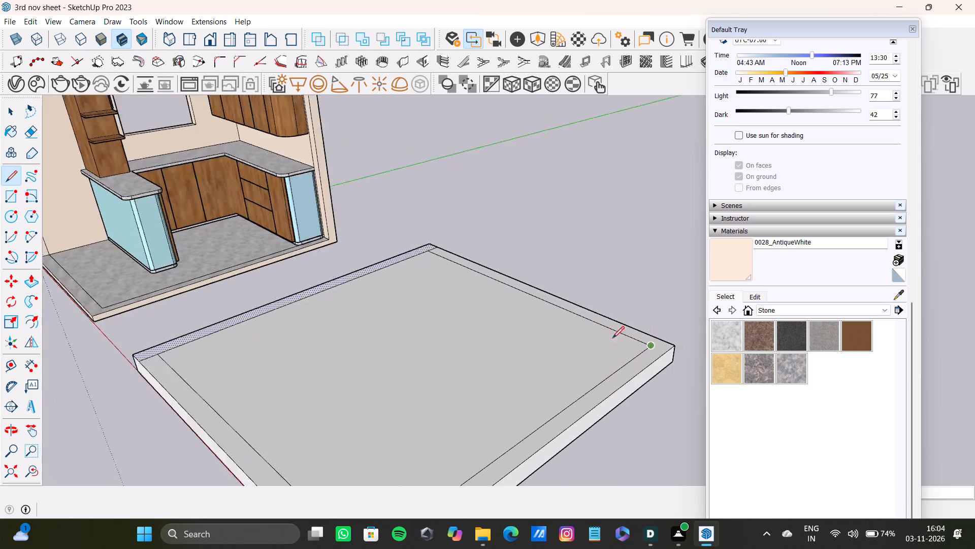
pyautogui.scroll(-5, 612, 338)
pyautogui.moveTo(590, 331); pyautogui.dragTo(550, 406, button='middle')
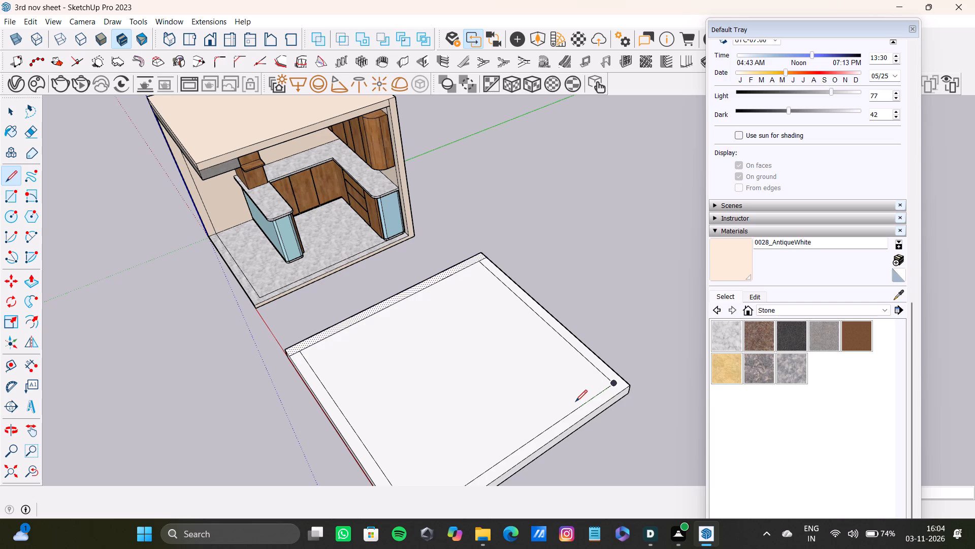
pyautogui.scroll(7, 614, 389)
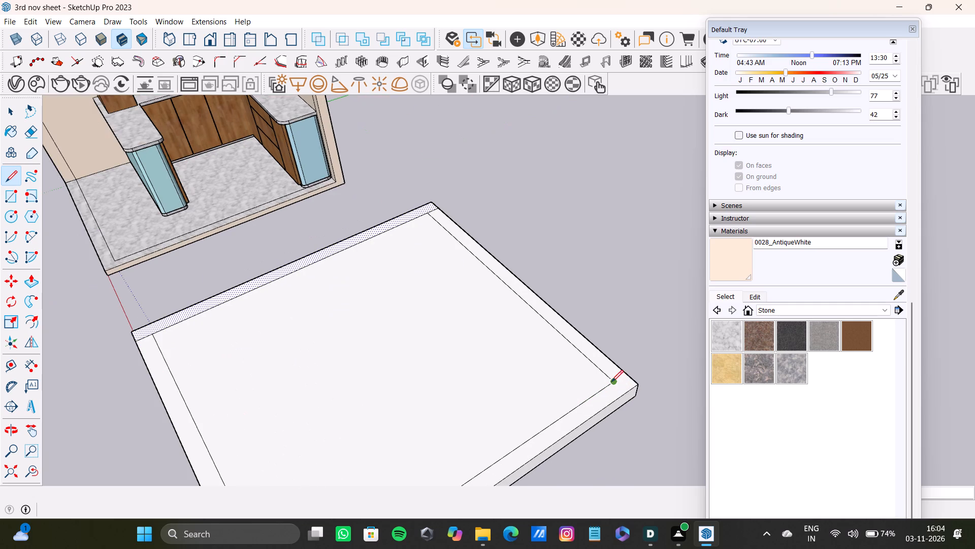
pyautogui.click(611, 381)
pyautogui.click(626, 392)
pyautogui.scroll(-3, 580, 318)
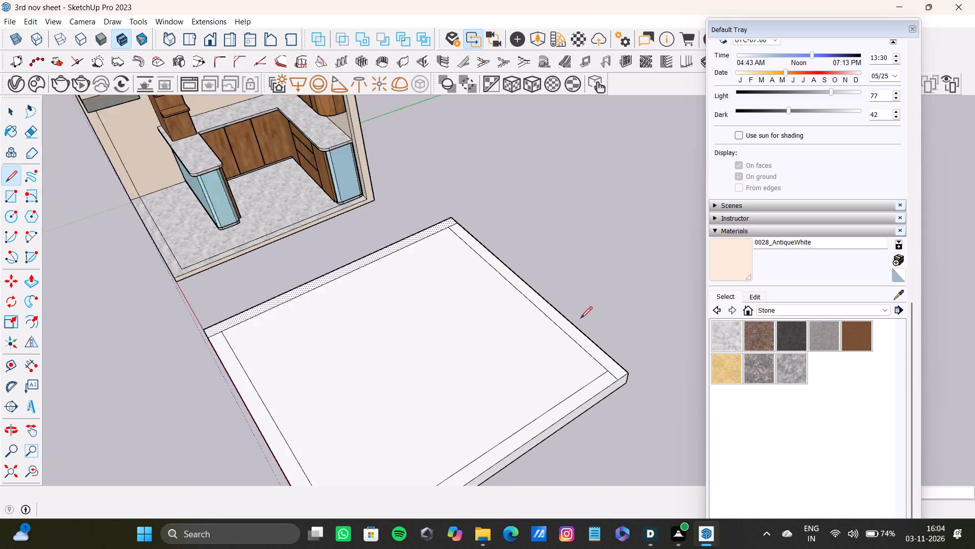
# Examine the slab's divided border strips and the corner nearest the kitchen from above.
pyautogui.scroll(-7, 580, 318)
pyautogui.moveTo(575, 320); pyautogui.dragTo(542, 347, button='middle')
pyautogui.scroll(8, 424, 279)
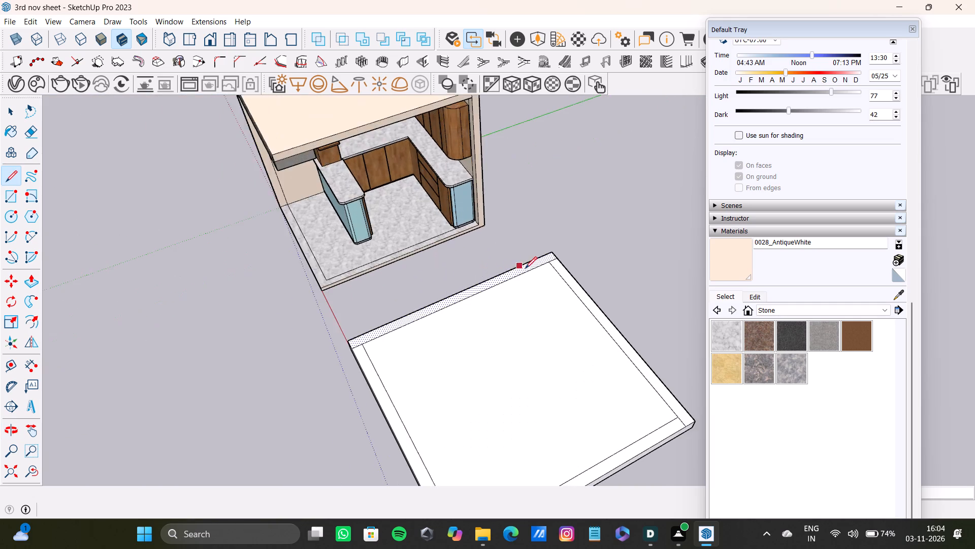
pyautogui.scroll(-5, 525, 268)
pyautogui.moveTo(526, 268); pyautogui.dragTo(491, 312, button='middle')
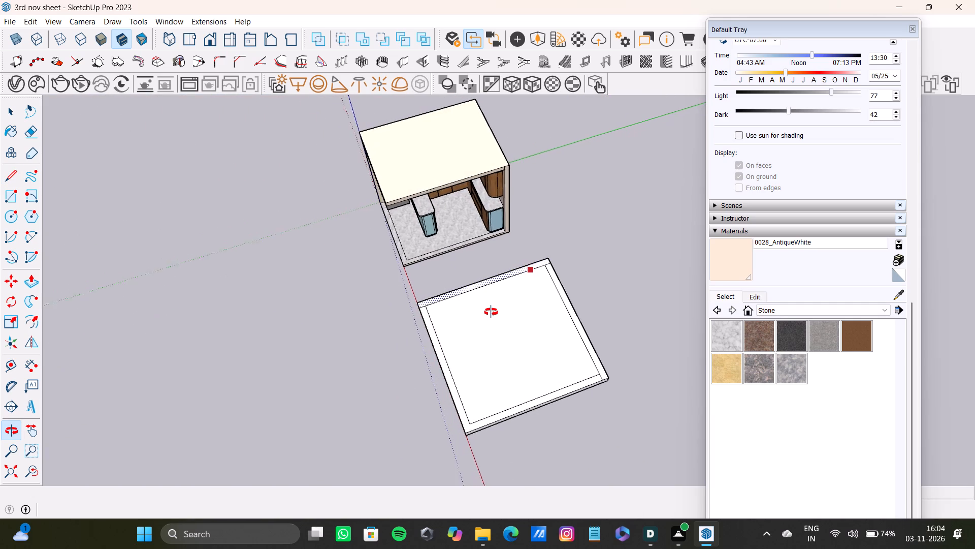
pyautogui.moveTo(491, 312); pyautogui.dragTo(517, 311, button='middle')
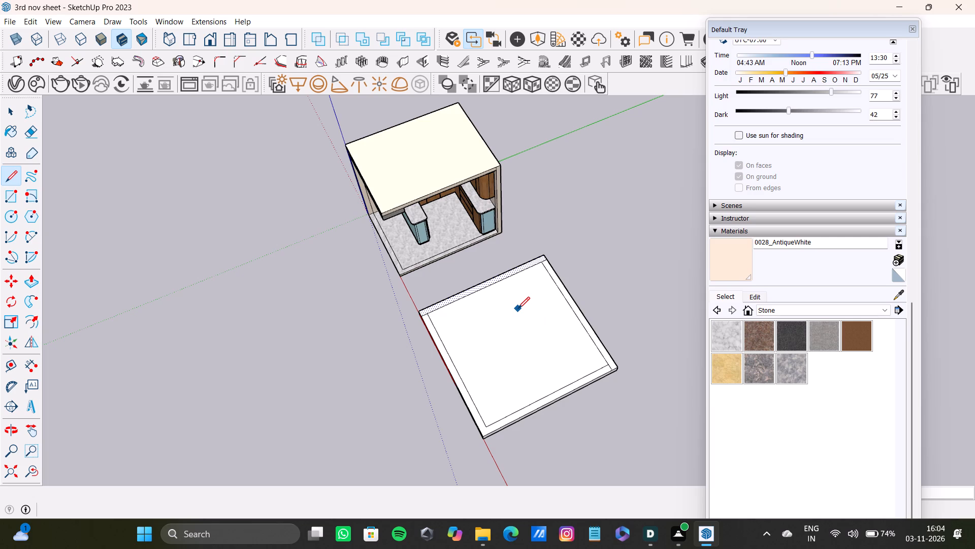
pyautogui.scroll(4, 556, 268)
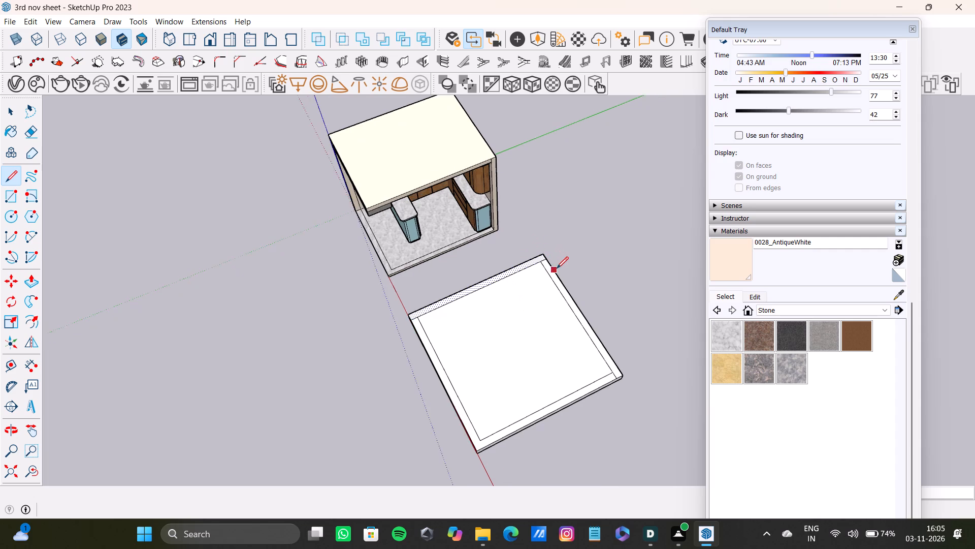
pyautogui.scroll(13, 557, 268)
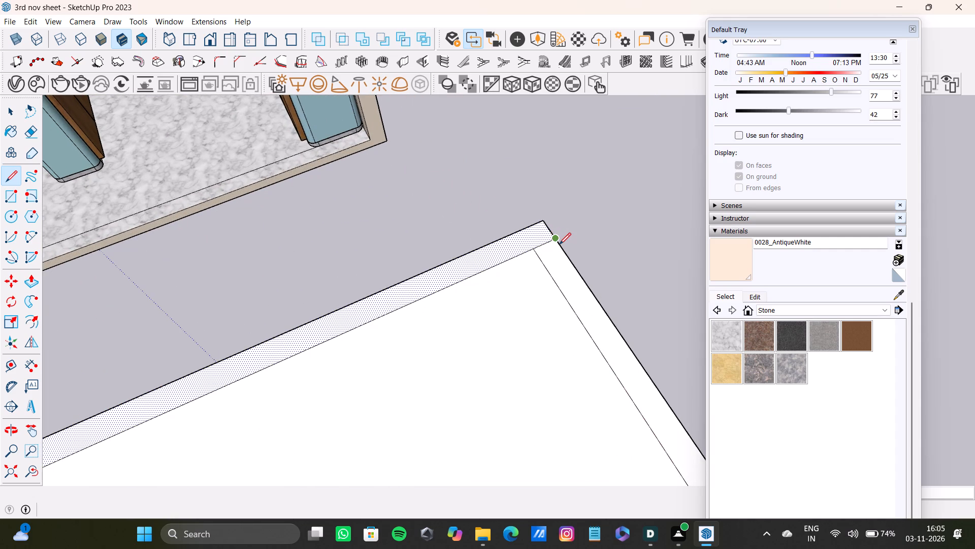
pyautogui.scroll(-3, 456, 286)
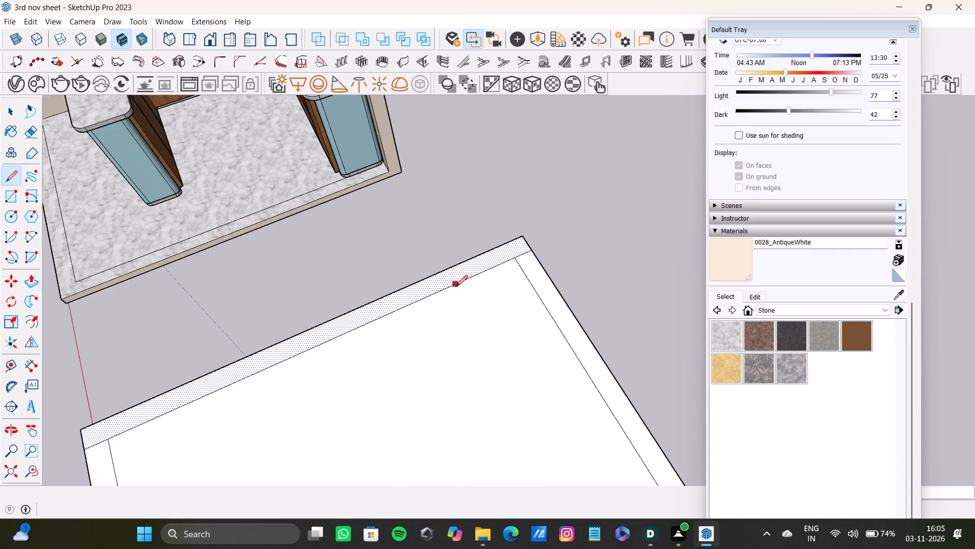
pyautogui.scroll(-11, 456, 287)
pyautogui.moveTo(482, 314); pyautogui.dragTo(495, 348, button='middle')
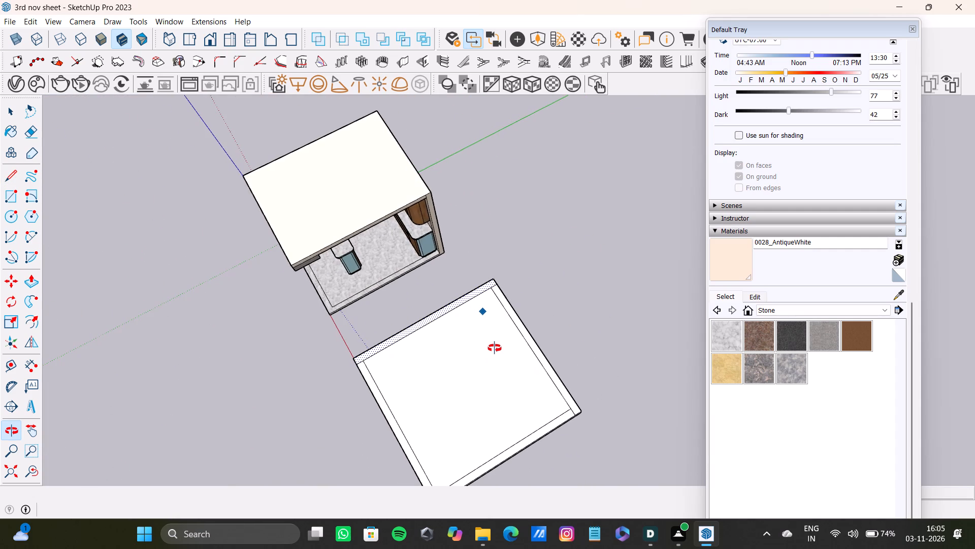
pyautogui.moveTo(495, 348); pyautogui.dragTo(493, 345, button='middle')
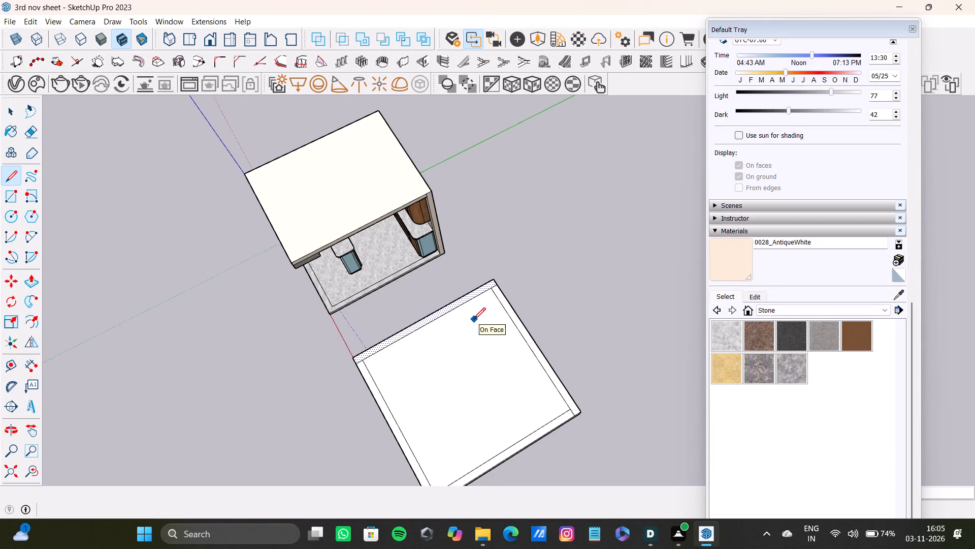
pyautogui.scroll(10, 470, 315)
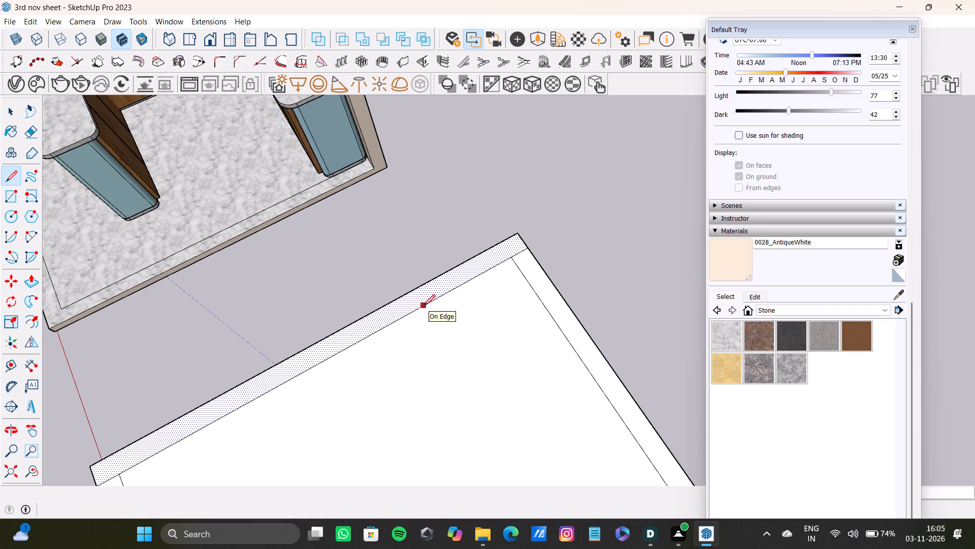
# Push/Pull the border strip nearest the kitchen upward into a wall about as high as the kitchen.
pyautogui.press('space')
pyautogui.write('p')
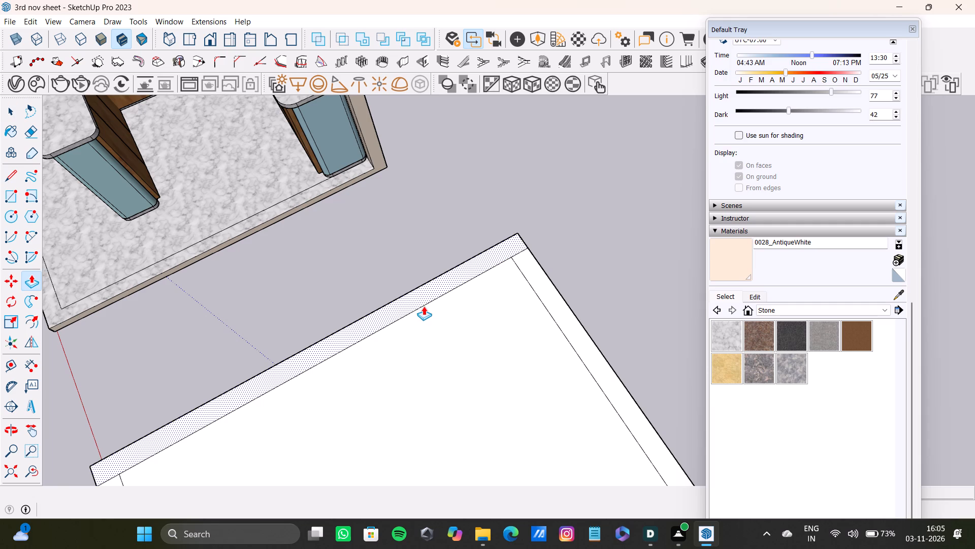
pyautogui.moveTo(433, 286); pyautogui.dragTo(398, 218)
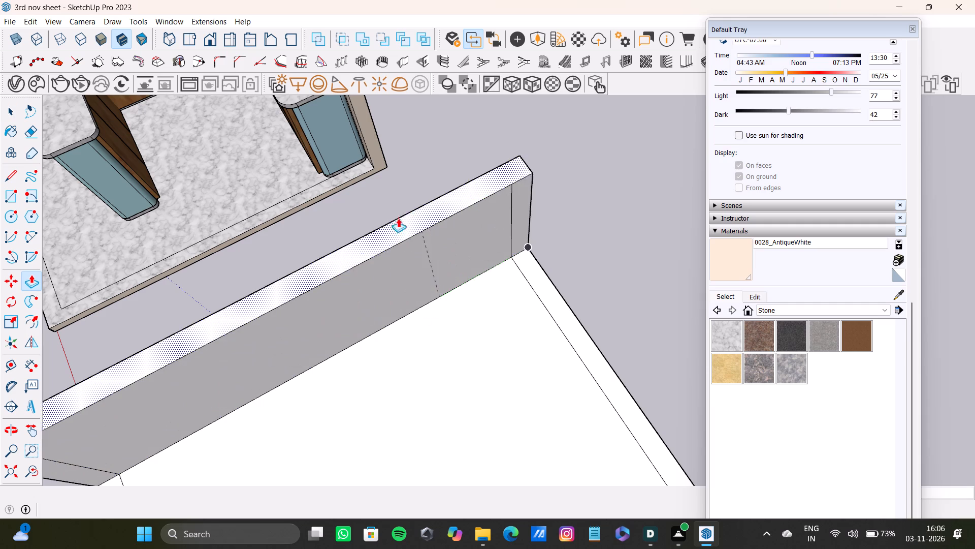
pyautogui.moveTo(398, 218); pyautogui.dragTo(396, 213)
pyautogui.scroll(-8, 423, 229)
pyautogui.moveTo(440, 242); pyautogui.dragTo(430, 296, button='middle')
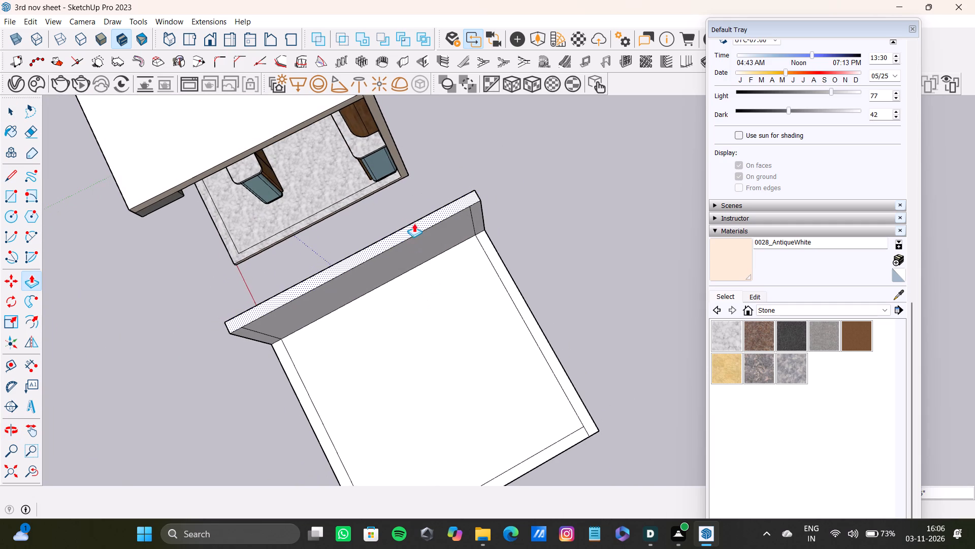
pyautogui.moveTo(422, 226); pyautogui.dragTo(354, 125)
pyautogui.scroll(-5, 448, 186)
pyautogui.moveTo(450, 219); pyautogui.dragTo(384, 60, button='middle')
pyautogui.scroll(-8, 403, 123)
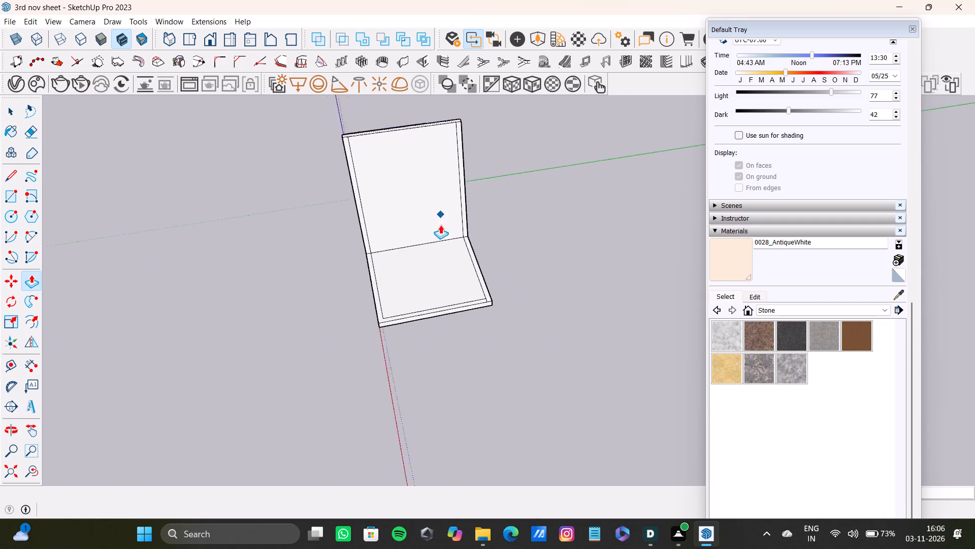
pyautogui.moveTo(443, 247); pyautogui.dragTo(491, 207, button='middle')
pyautogui.scroll(8, 267, 143)
pyautogui.moveTo(403, 161); pyautogui.dragTo(403, 225)
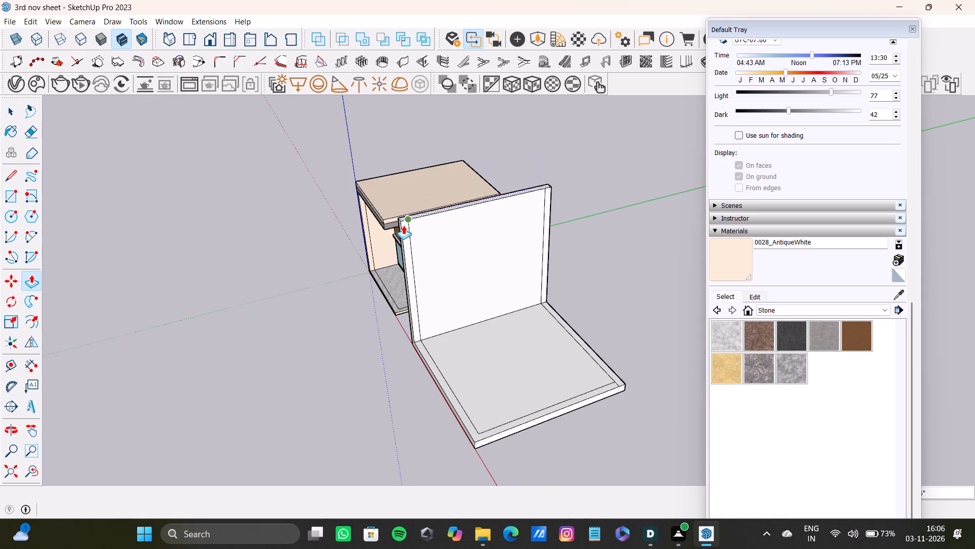
pyautogui.moveTo(403, 225); pyautogui.dragTo(382, 222)
# Push/Pull the side border strip farthest from the red axis upward into a wall level with the top of the wall nearest the kitchen.
pyautogui.scroll(-4, 437, 232)
pyautogui.moveTo(451, 258); pyautogui.dragTo(469, 346, button='middle')
pyautogui.scroll(8, 499, 322)
pyautogui.press('space')
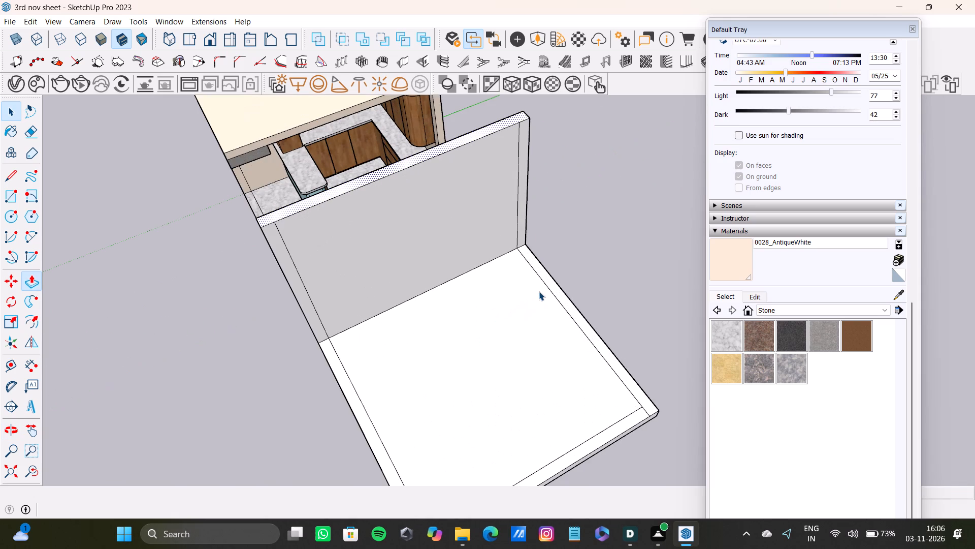
pyautogui.click(564, 297)
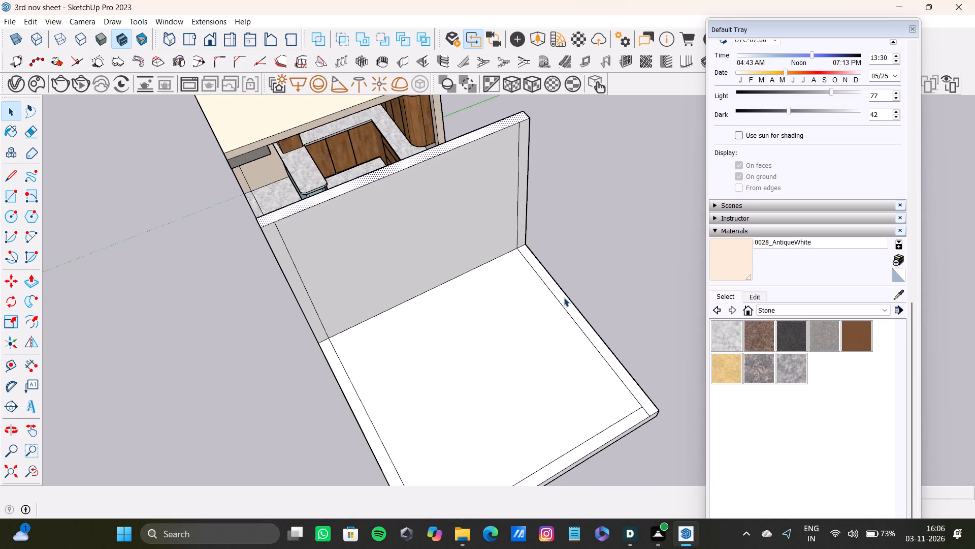
pyautogui.press('p')
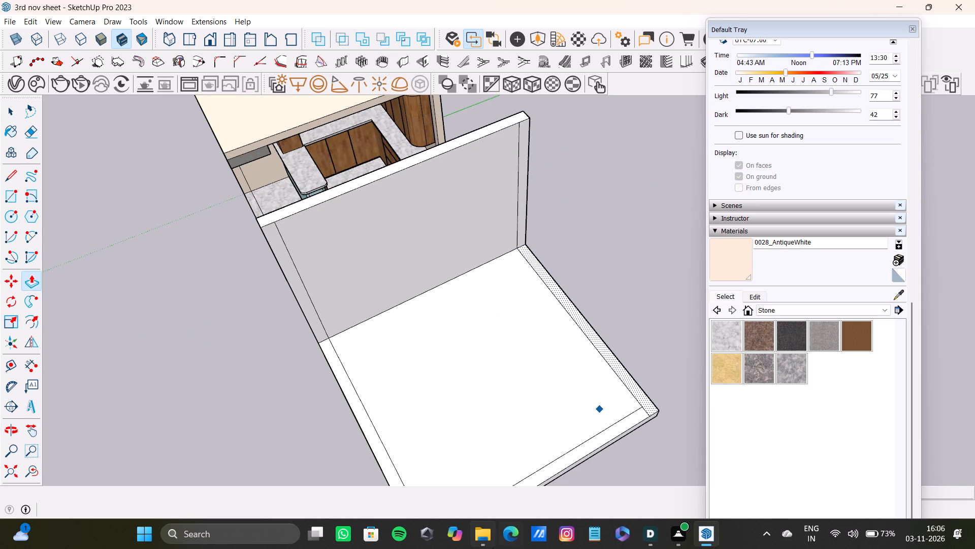
pyautogui.scroll(3, 533, 241)
pyautogui.moveTo(530, 255); pyautogui.dragTo(517, 166)
pyautogui.scroll(-3, 516, 168)
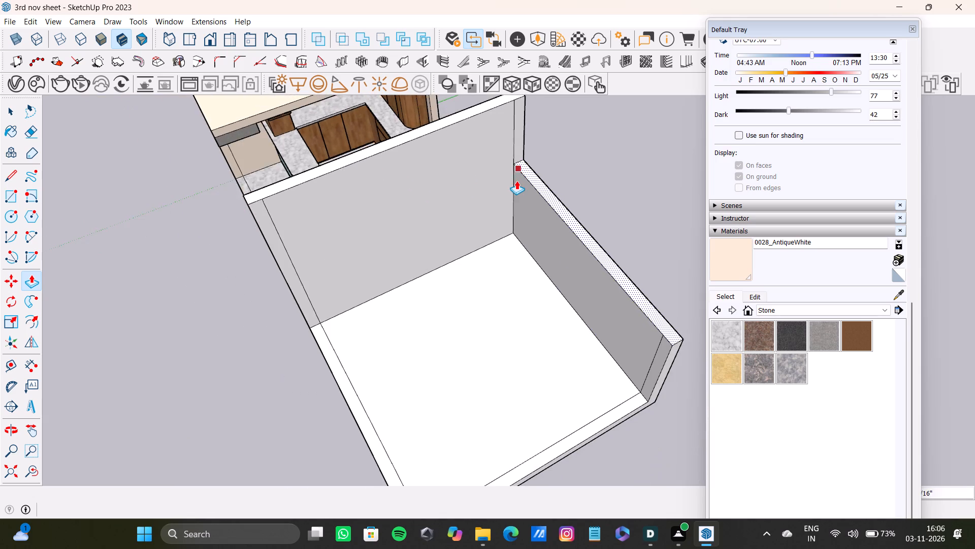
pyautogui.moveTo(516, 180); pyautogui.dragTo(530, 168, button='middle')
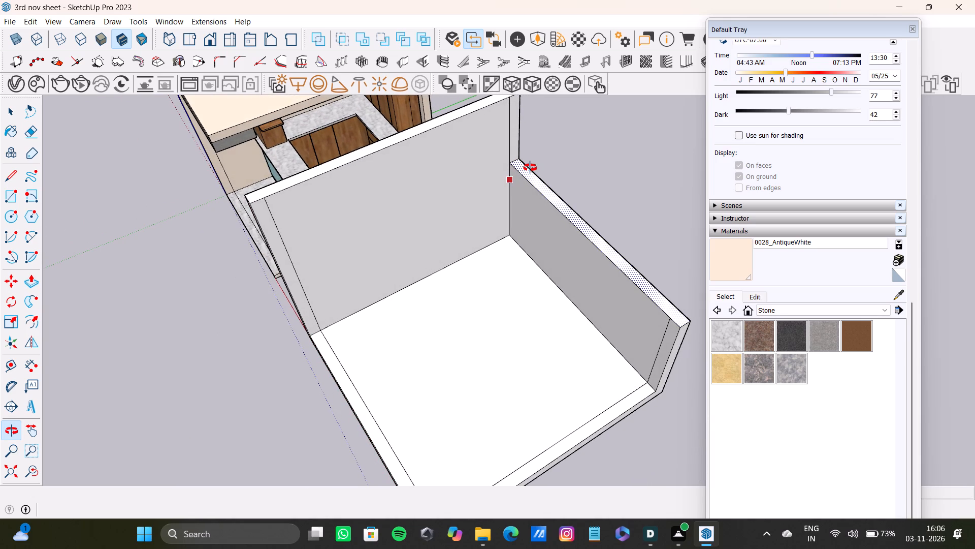
pyautogui.moveTo(530, 168); pyautogui.dragTo(531, 168, button='middle')
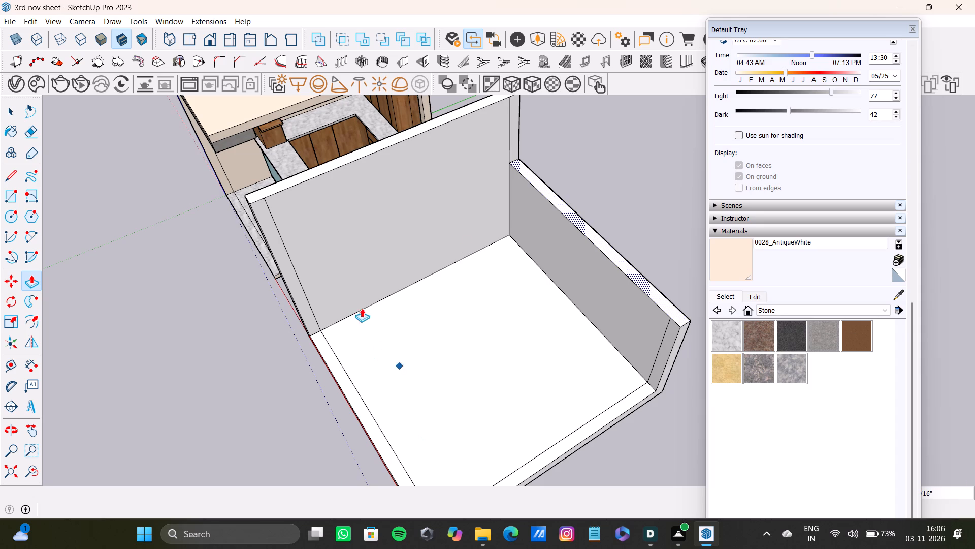
pyautogui.moveTo(514, 156); pyautogui.dragTo(495, 124)
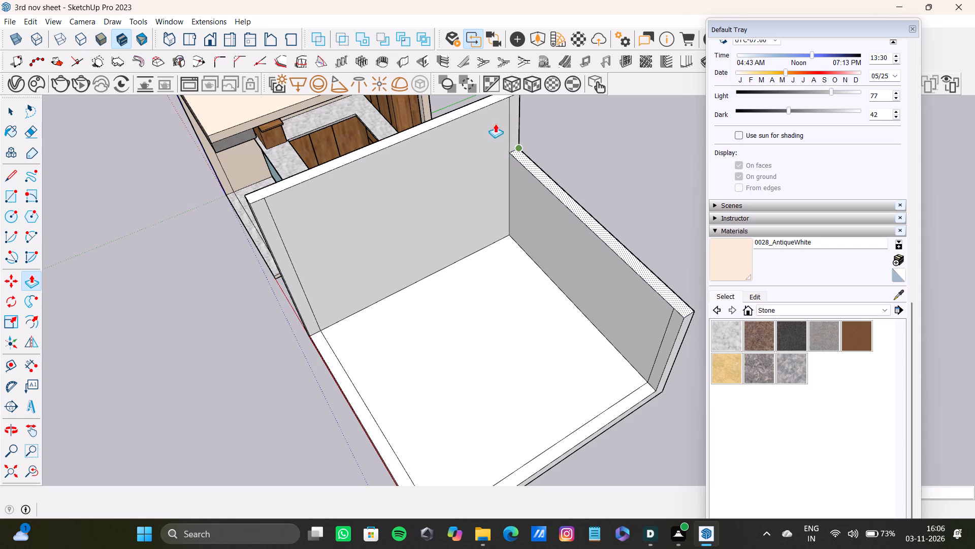
pyautogui.moveTo(495, 124); pyautogui.dragTo(477, 101)
pyautogui.scroll(-2, 569, 180)
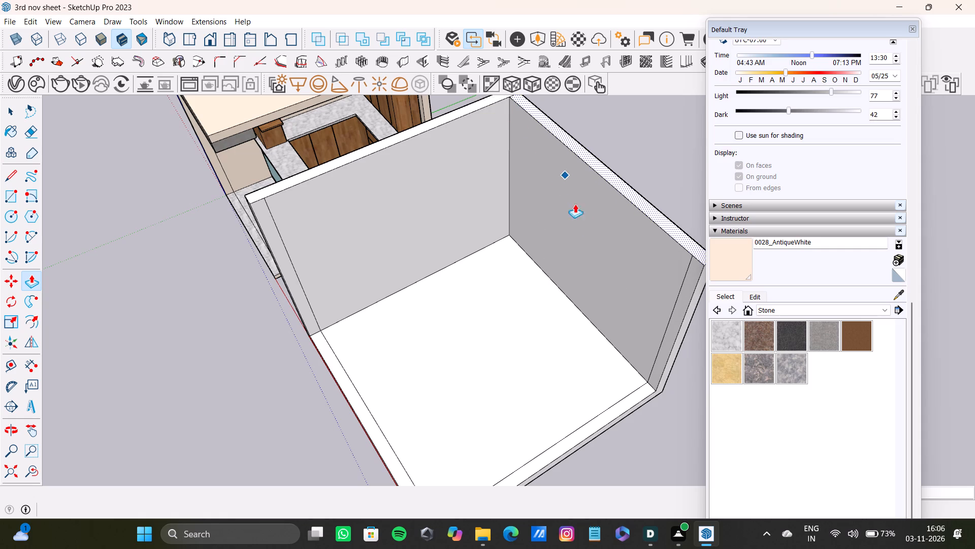
# Examine the second room's two raised walls and remaining border strips alongside the kitchen from several angles.
pyautogui.scroll(-7, 575, 204)
pyautogui.moveTo(584, 245); pyautogui.dragTo(516, 168, button='middle')
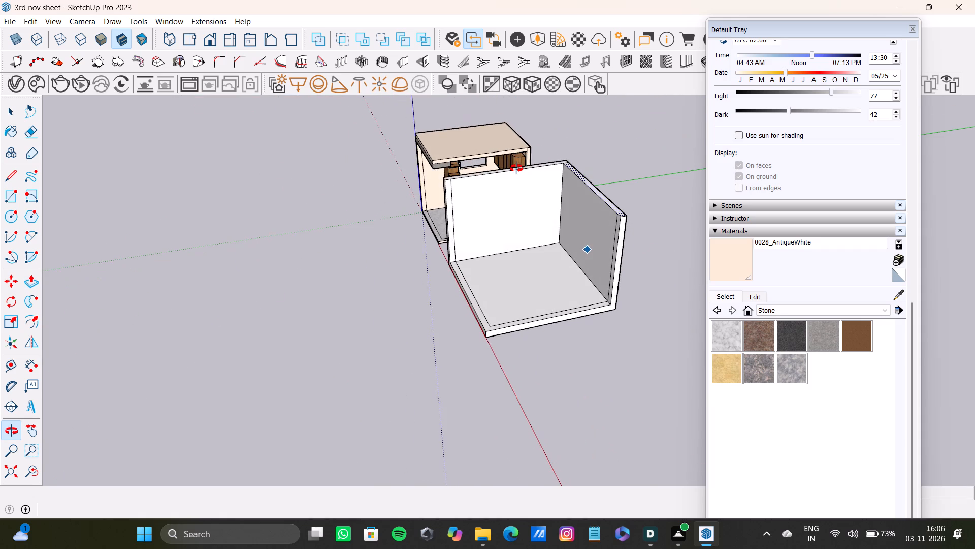
pyautogui.moveTo(516, 168); pyautogui.dragTo(538, 178, button='middle')
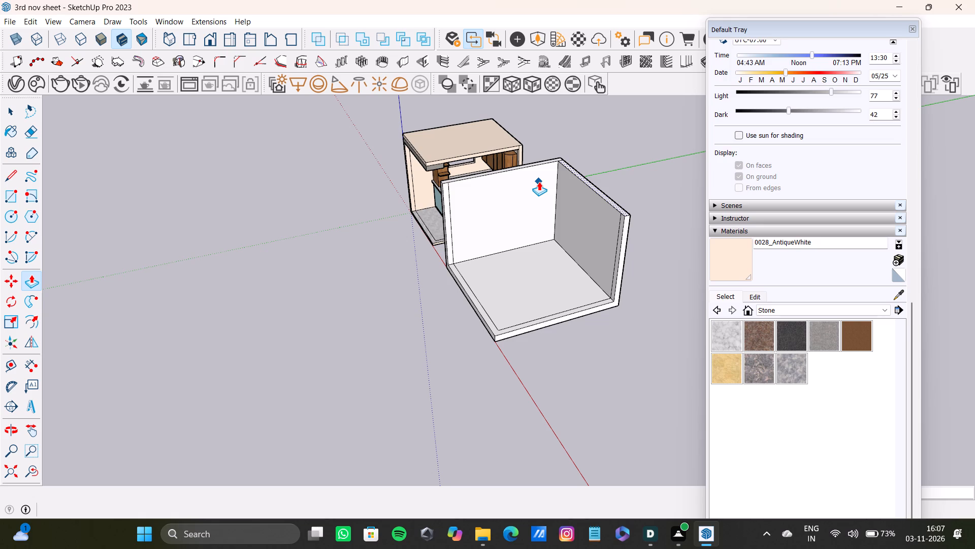
pyautogui.scroll(-4, 539, 181)
pyautogui.scroll(-20, 543, 184)
pyautogui.scroll(-12, 543, 184)
pyautogui.moveTo(580, 227); pyautogui.dragTo(774, 299, button='middle')
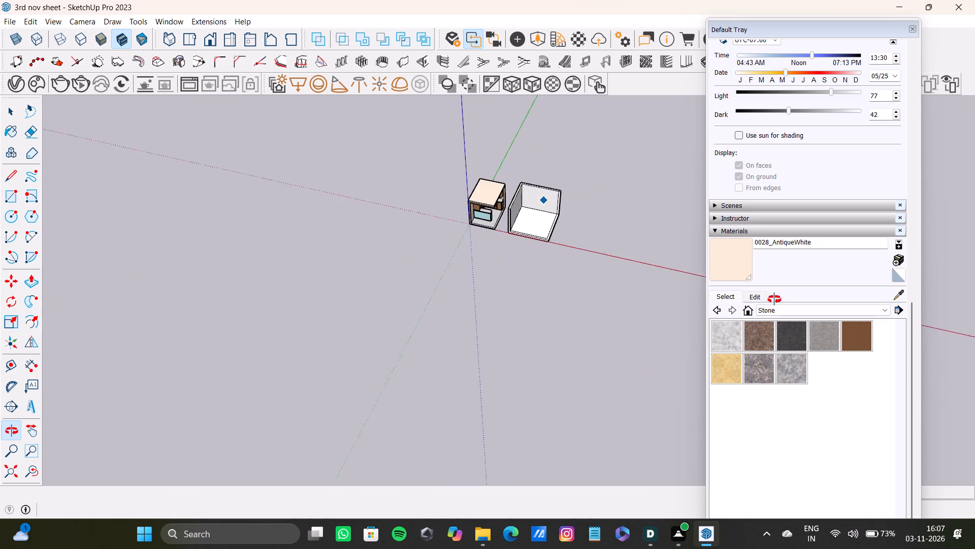
pyautogui.moveTo(774, 299); pyautogui.dragTo(688, 308, button='middle')
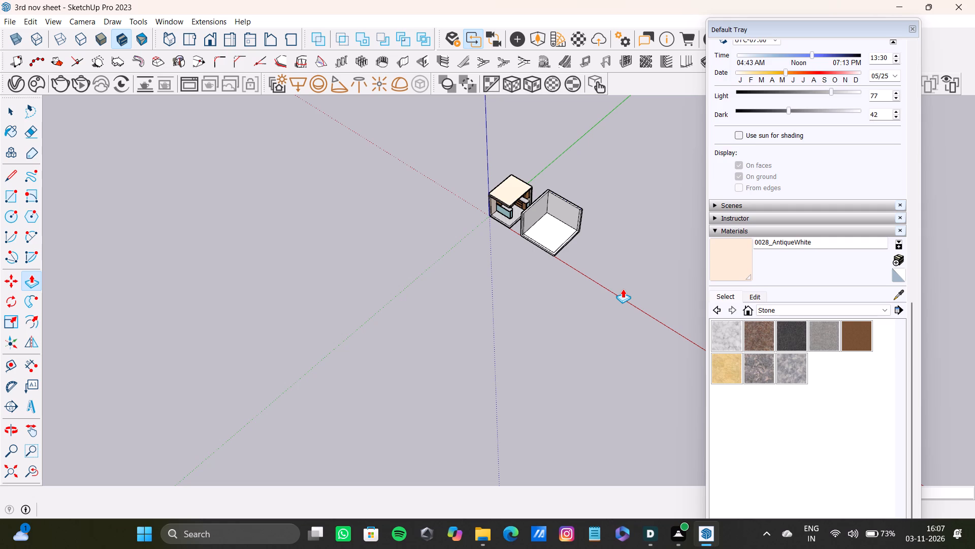
pyautogui.scroll(9, 505, 223)
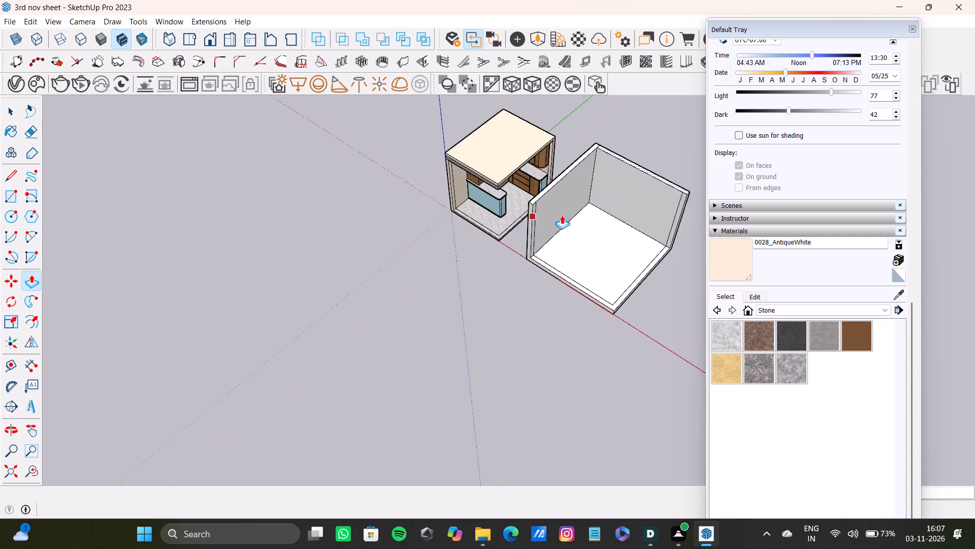
pyautogui.scroll(5, 562, 215)
pyautogui.moveTo(584, 217); pyautogui.dragTo(562, 232, button='middle')
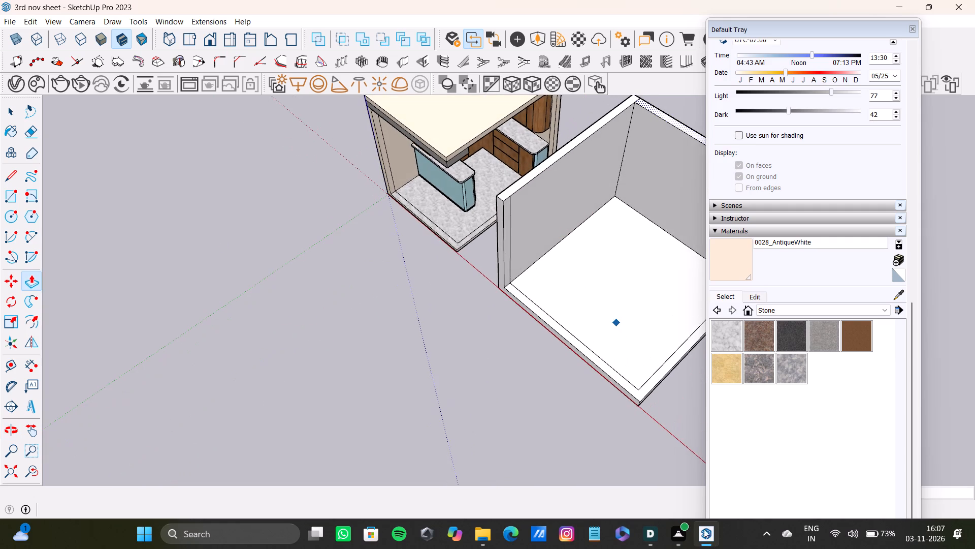
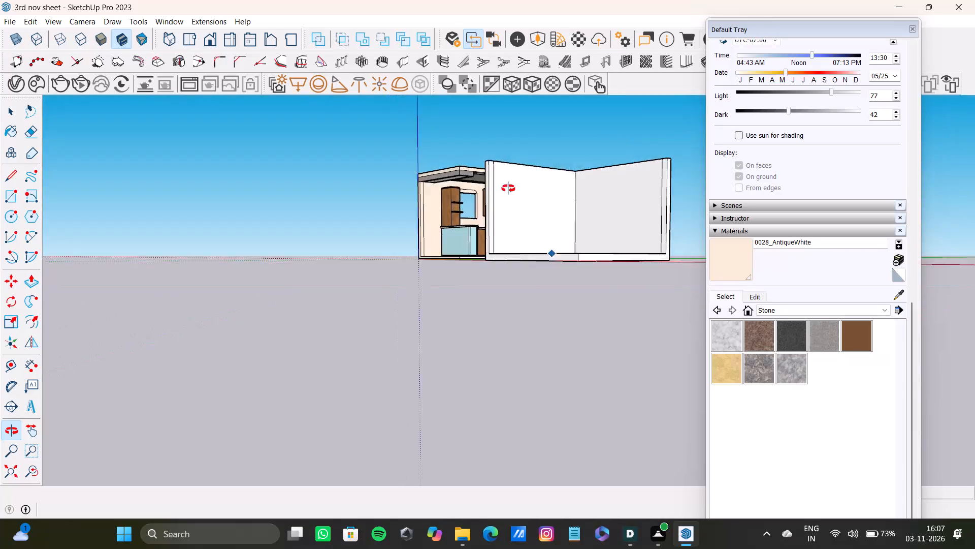
# Examine the furnished kitchen block and the adjoining unroofed room from above, including the room's floor and walls.
pyautogui.scroll(-4, 529, 286)
pyautogui.moveTo(513, 329); pyautogui.dragTo(519, 404, button='middle')
pyautogui.scroll(-4, 436, 360)
pyautogui.moveTo(423, 373); pyautogui.dragTo(622, 353, button='middle')
pyautogui.moveTo(613, 321); pyautogui.dragTo(612, 313, button='middle')
pyautogui.scroll(1, 613, 317)
pyautogui.moveTo(612, 313); pyautogui.dragTo(354, 251, button='middle')
pyautogui.scroll(9, 393, 241)
pyautogui.moveTo(549, 298); pyautogui.dragTo(562, 356, button='middle')
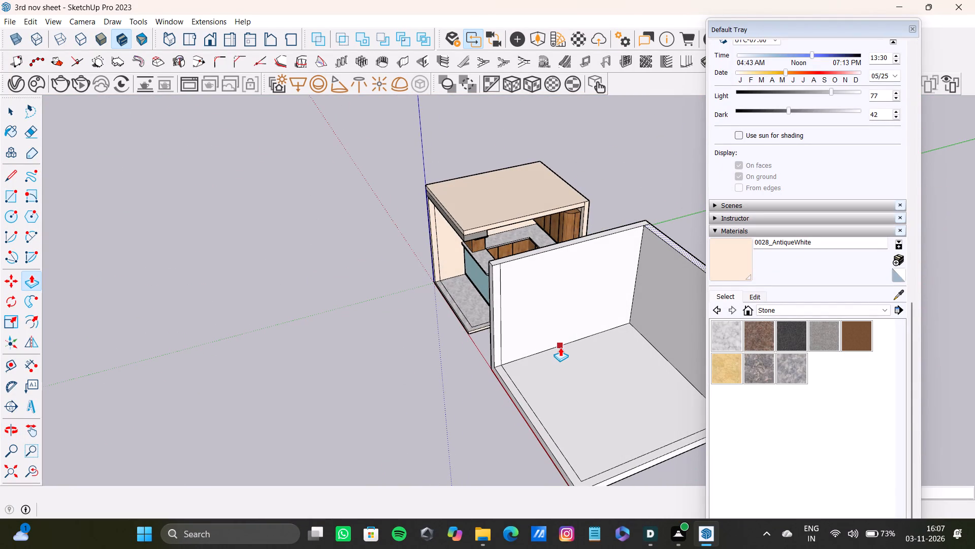
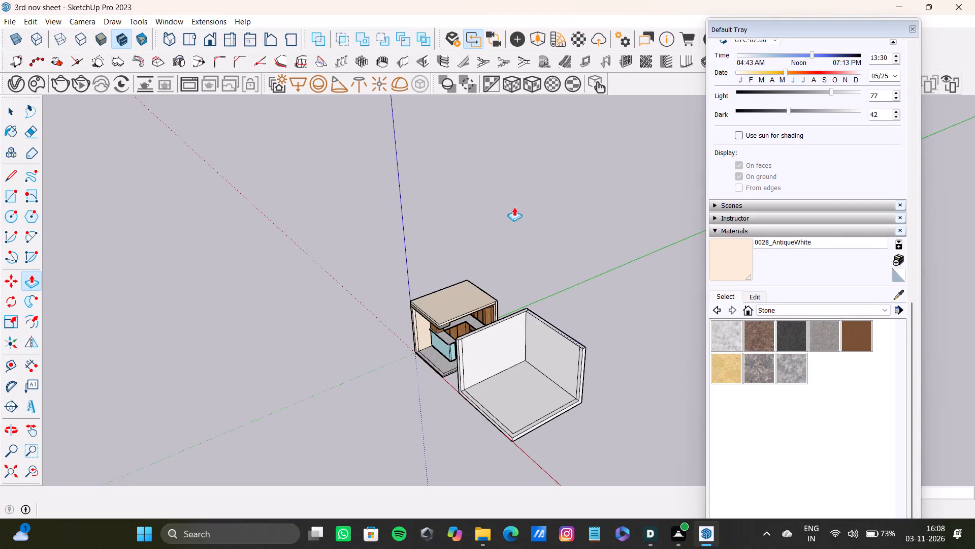
# Examine the furnished kitchen and the adjoining open room from several sides, including the room's bare floor and walls.
pyautogui.scroll(13, 490, 390)
pyautogui.moveTo(531, 353); pyautogui.dragTo(561, 393, button='middle')
pyautogui.scroll(-3, 559, 394)
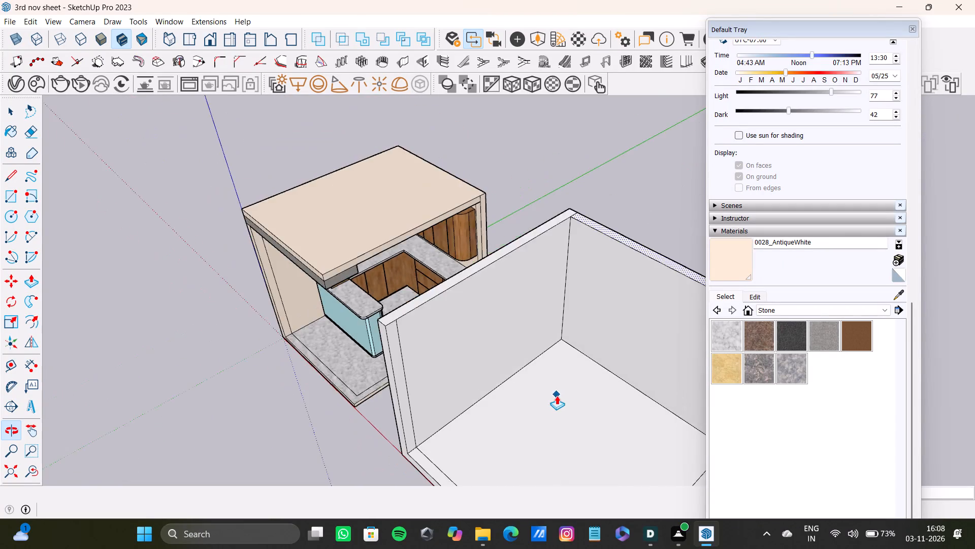
pyautogui.scroll(-1, 557, 395)
pyautogui.keyDown('shift'); pyautogui.moveTo(553, 395); pyautogui.dragTo(579, 339, button='middle'); pyautogui.keyUp('shift')
pyautogui.scroll(-4, 550, 351)
pyautogui.keyDown('shift'); pyautogui.moveTo(533, 364); pyautogui.dragTo(460, 267, button='middle'); pyautogui.keyUp('shift')
pyautogui.scroll(5, 442, 274)
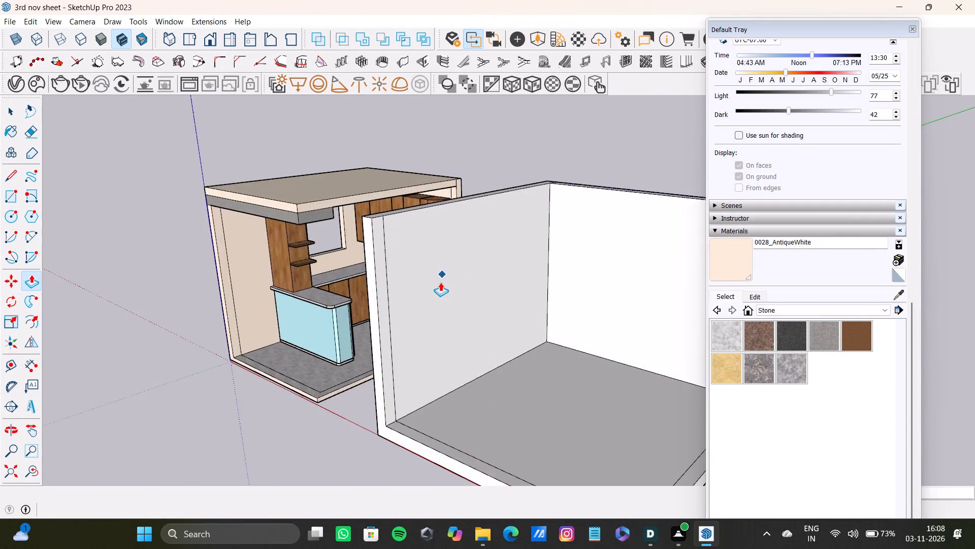
pyautogui.scroll(4, 440, 282)
pyautogui.moveTo(395, 244); pyautogui.dragTo(277, 236, button='middle')
pyautogui.scroll(-5, 278, 236)
pyautogui.press('space')
pyautogui.moveTo(372, 280); pyautogui.dragTo(635, 243, button='middle')
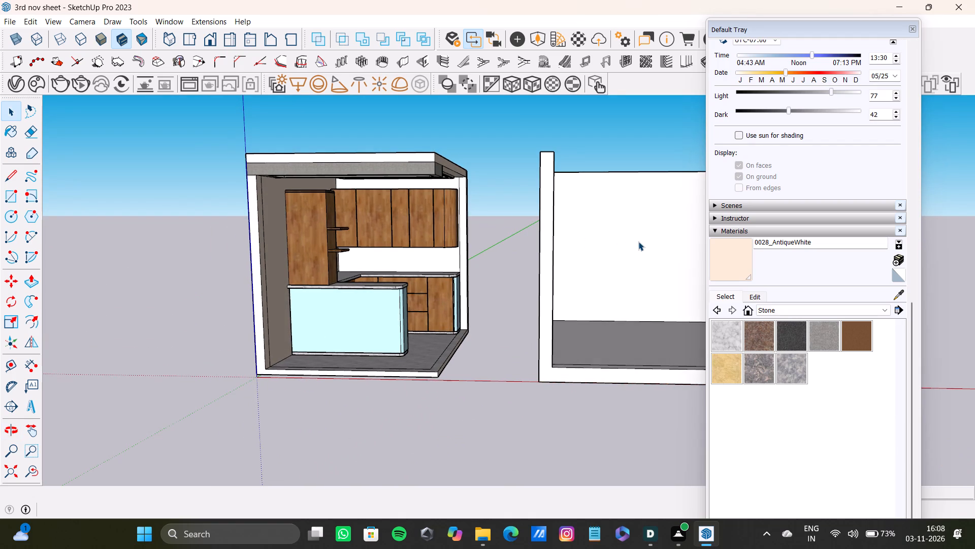
pyautogui.scroll(-3, 433, 235)
pyautogui.scroll(-5, 494, 235)
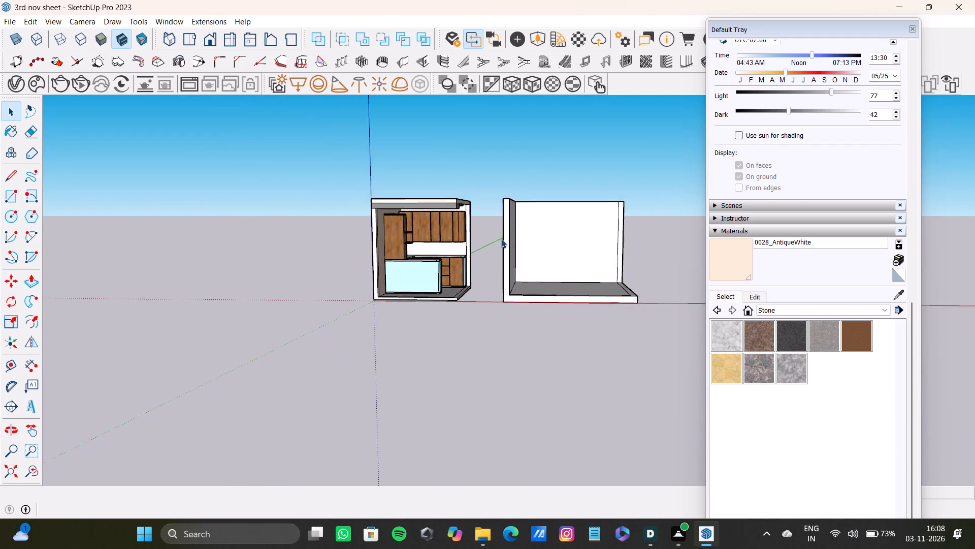
pyautogui.moveTo(501, 239); pyautogui.dragTo(205, 250, button='middle')
pyautogui.scroll(4, 441, 255)
pyautogui.moveTo(527, 273); pyautogui.dragTo(512, 355, button='middle')
pyautogui.scroll(-3, 555, 334)
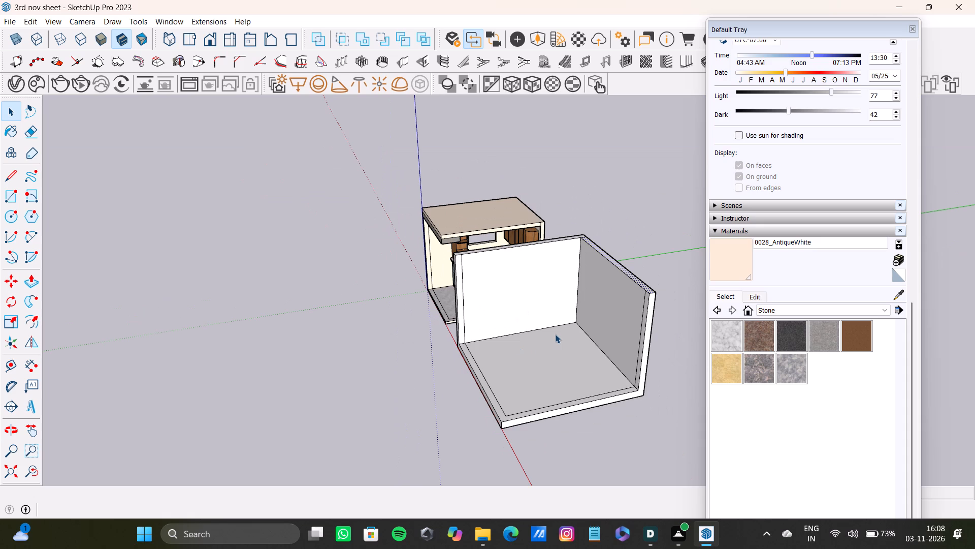
pyautogui.press('t')
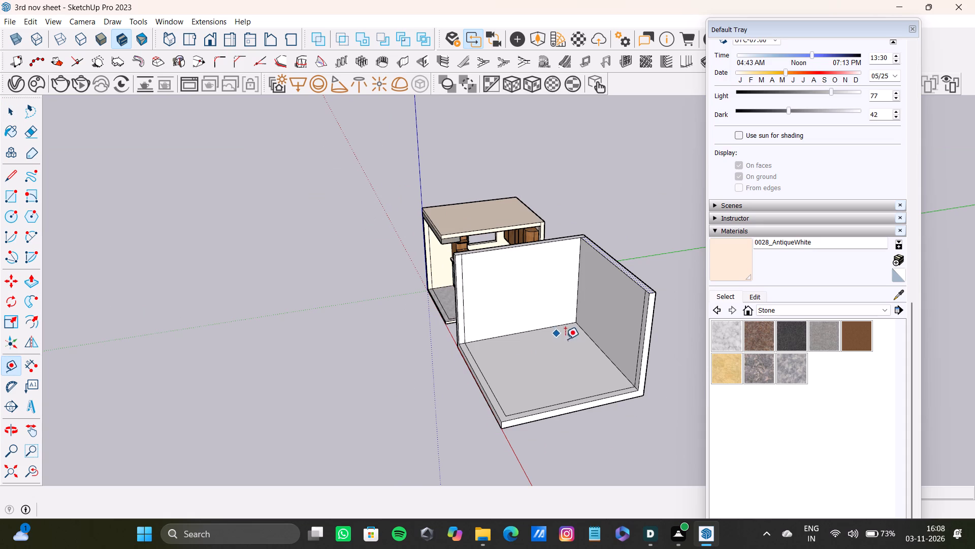
pyautogui.scroll(4, 567, 347)
pyautogui.moveTo(566, 336); pyautogui.dragTo(699, 315, button='middle')
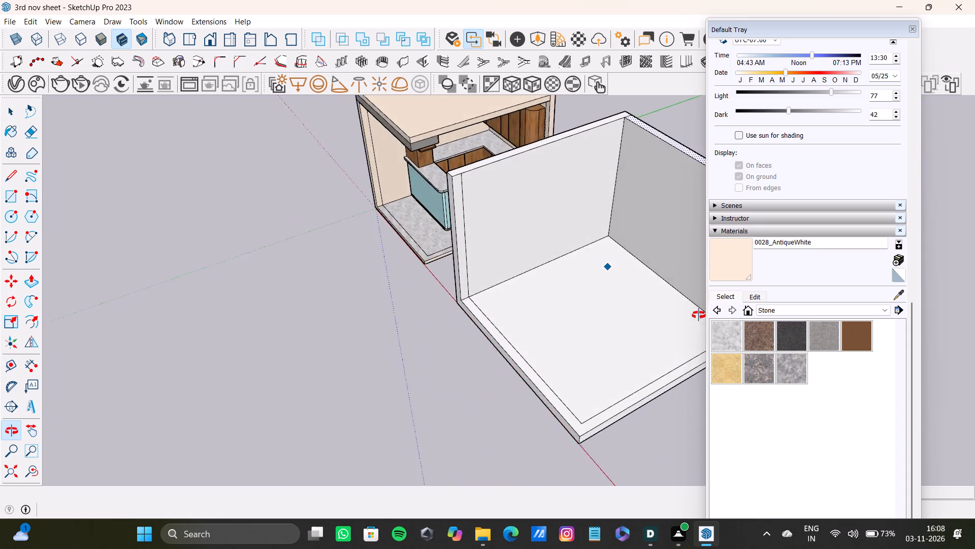
pyautogui.moveTo(699, 315); pyautogui.dragTo(701, 314, button='middle')
pyautogui.scroll(-3, 582, 278)
pyautogui.keyDown('shift'); pyautogui.moveTo(578, 277); pyautogui.dragTo(454, 303, button='middle'); pyautogui.keyUp('shift')
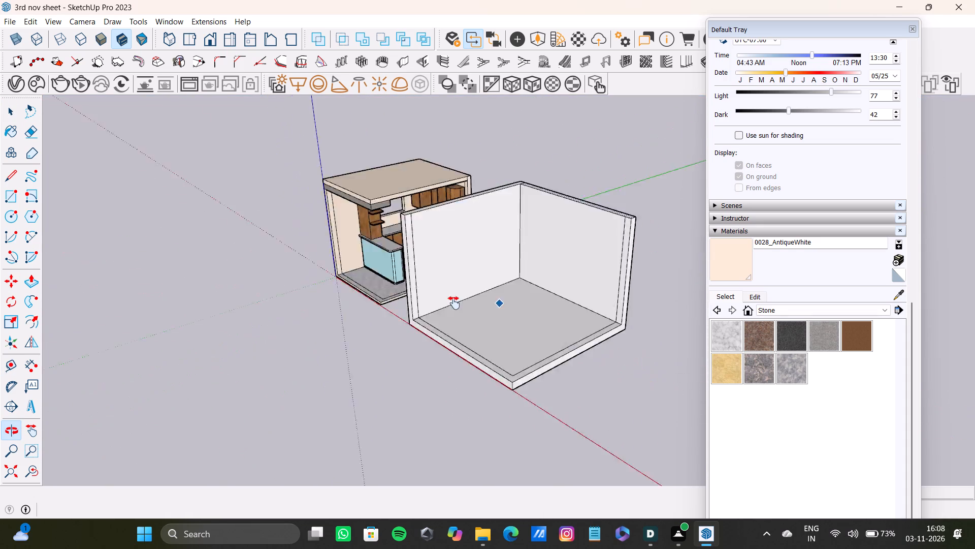
pyautogui.keyDown('shift'); pyautogui.moveTo(454, 303); pyautogui.dragTo(612, 271, button='middle'); pyautogui.keyUp('shift')
pyautogui.middleClick(612, 271)
pyautogui.middleClick(612, 271)
pyautogui.scroll(3, 432, 321)
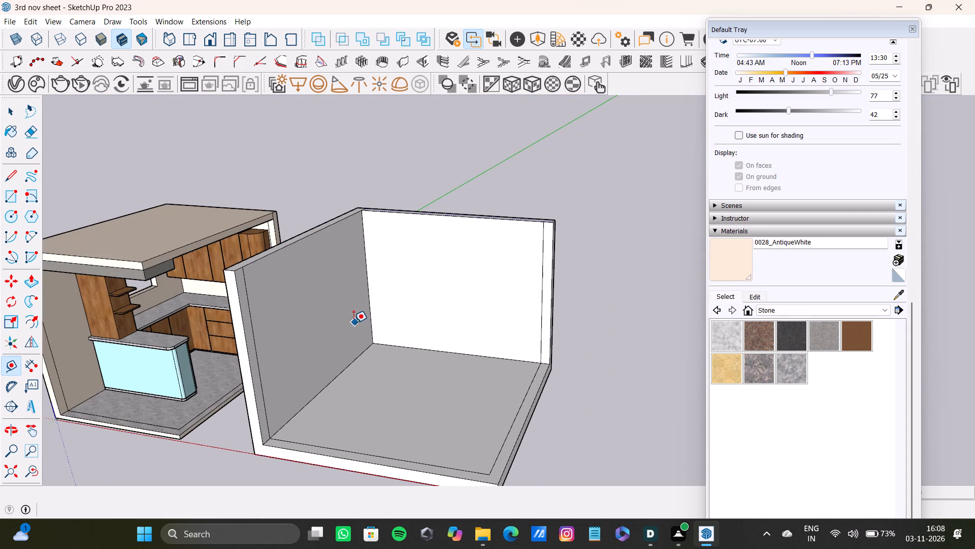
pyautogui.scroll(-4, 355, 325)
pyautogui.moveTo(355, 325); pyautogui.dragTo(318, 327, button='middle')
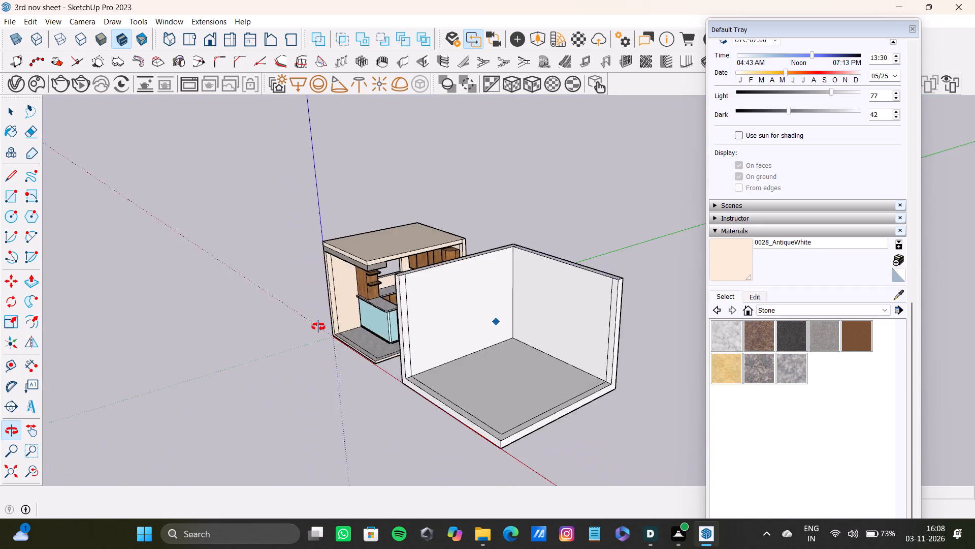
pyautogui.moveTo(318, 327); pyautogui.dragTo(486, 344, button='middle')
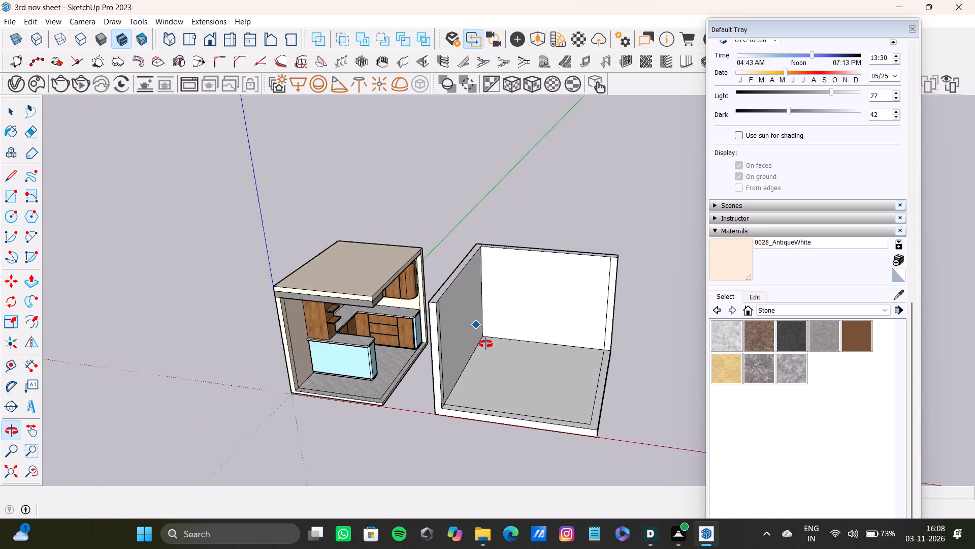
pyautogui.moveTo(486, 344); pyautogui.dragTo(493, 342, button='middle')
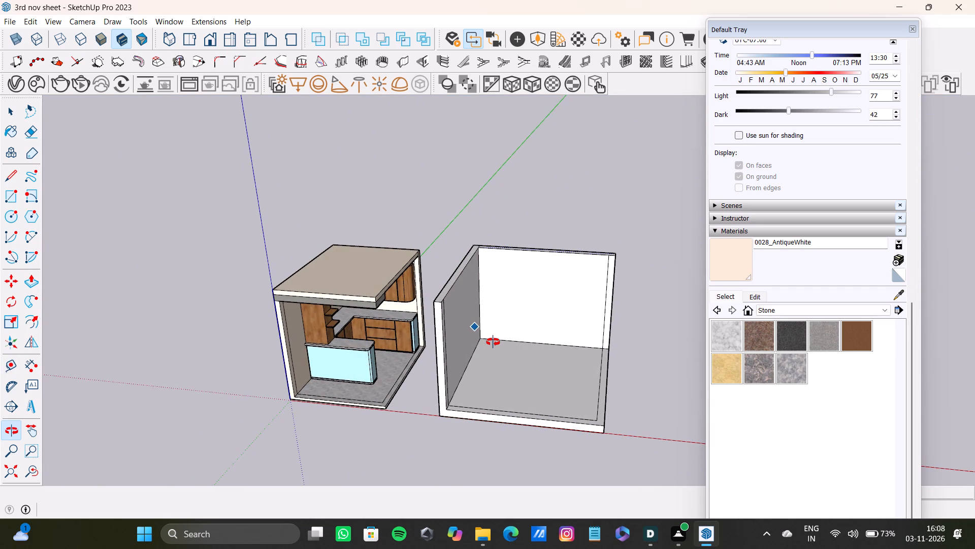
pyautogui.moveTo(493, 342); pyautogui.dragTo(479, 350, button='middle')
pyautogui.scroll(3, 513, 344)
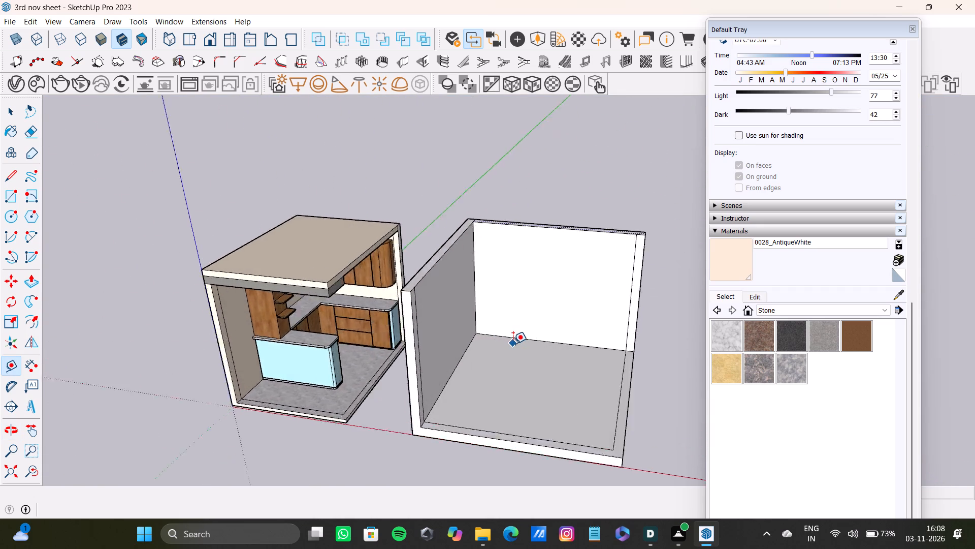
pyautogui.scroll(2, 513, 344)
pyautogui.scroll(-9, 513, 343)
pyautogui.keyDown('shift'); pyautogui.moveTo(513, 342); pyautogui.dragTo(505, 333, button='middle'); pyautogui.keyUp('shift')
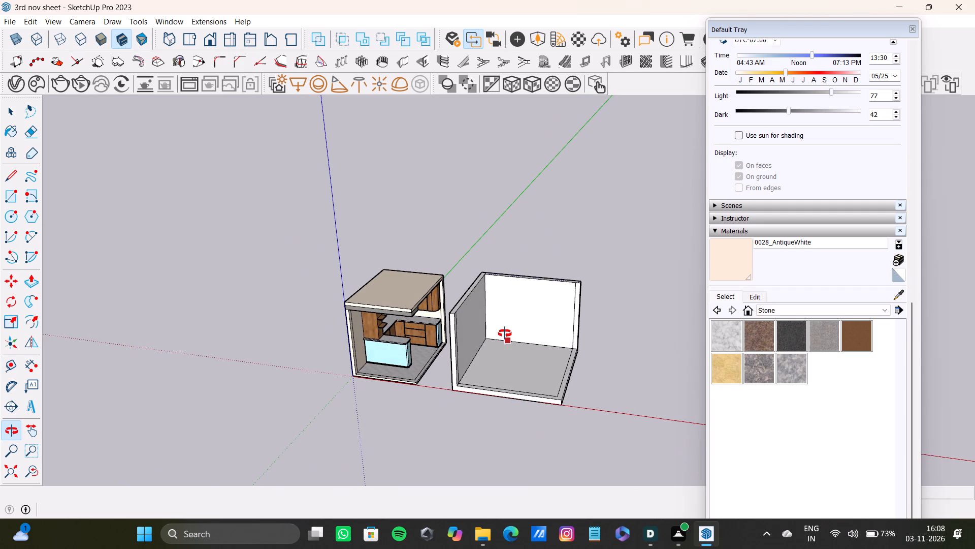
pyautogui.keyDown('shift'); pyautogui.moveTo(505, 333); pyautogui.dragTo(487, 292, button='middle'); pyautogui.keyUp('shift')
pyautogui.scroll(7, 531, 309)
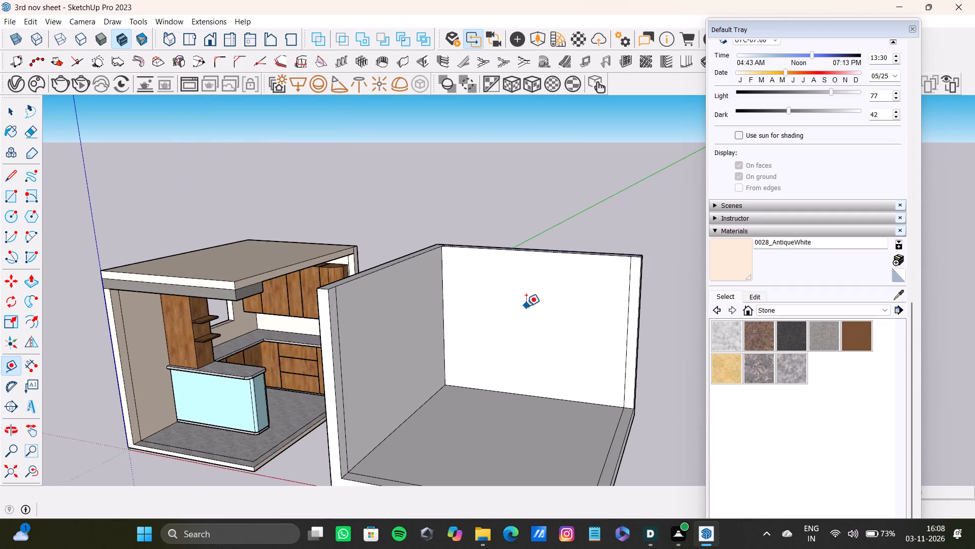
# Measure the room's inner floor edge along the kitchen-side wall, starting from its open front corner.
pyautogui.press('t')
pyautogui.scroll(-6, 421, 384)
pyautogui.keyDown('shift'); pyautogui.moveTo(431, 396); pyautogui.dragTo(359, 444, button='middle'); pyautogui.keyUp('shift')
pyautogui.scroll(9, 375, 372)
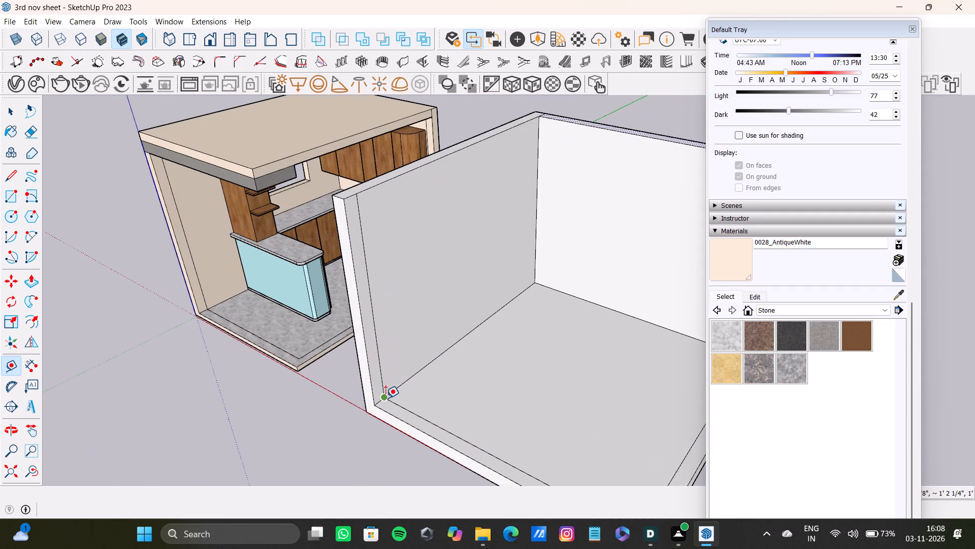
pyautogui.click(384, 398)
pyautogui.scroll(-4, 471, 400)
pyautogui.moveTo(471, 390); pyautogui.dragTo(446, 431, button='middle')
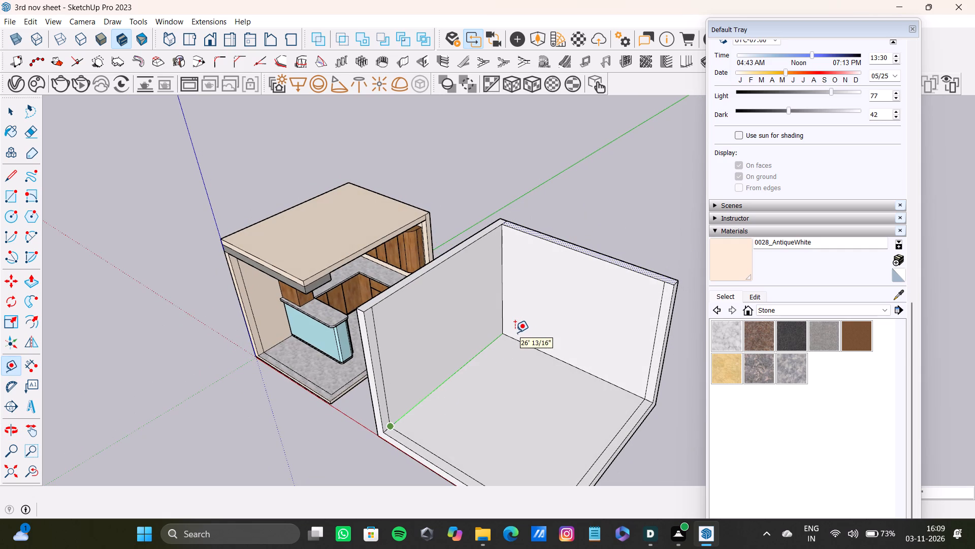
pyautogui.press('space')
# Place a guide line on the room floor parallel to the kitchen-side wall, about 4' 2 3/4" from it.
pyautogui.press('t')
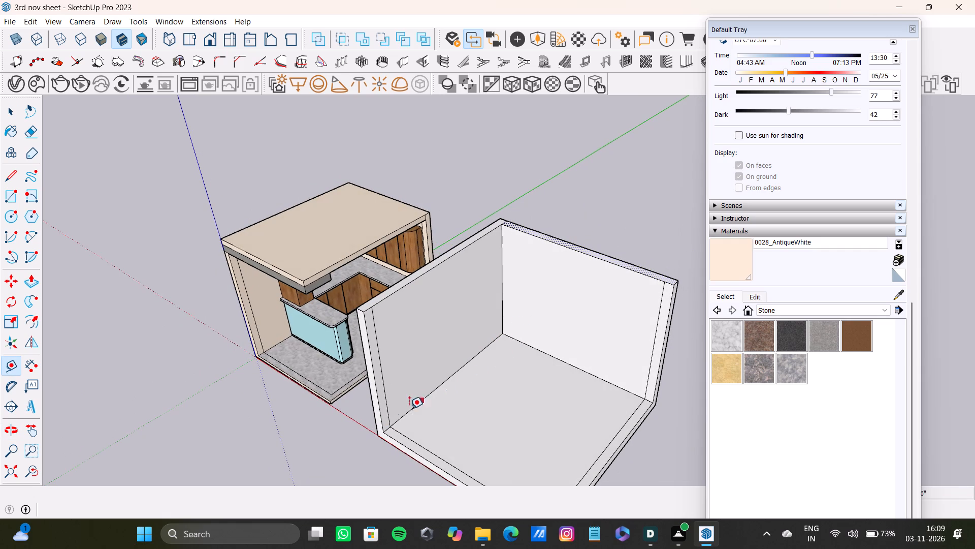
pyautogui.scroll(9, 381, 436)
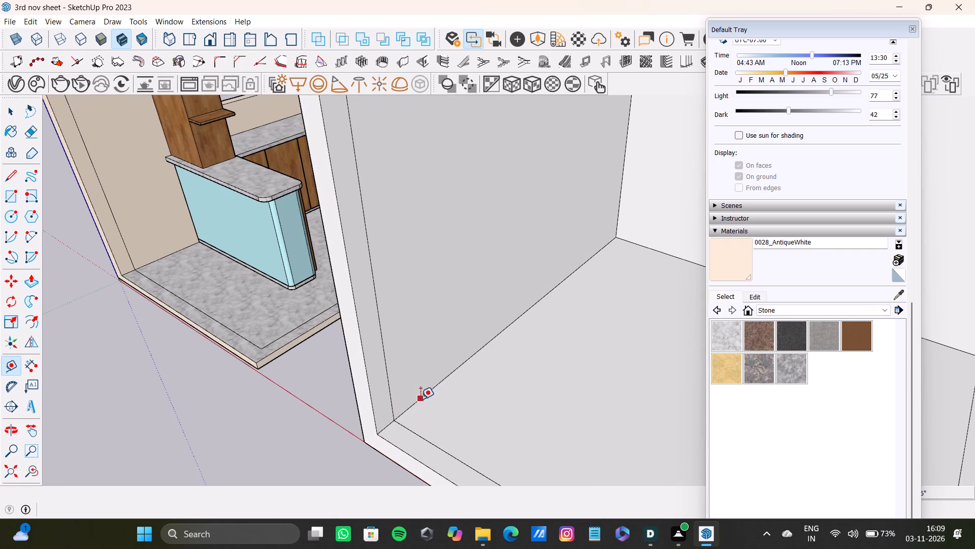
pyautogui.press('t')
pyautogui.click(440, 383)
pyautogui.scroll(-7, 493, 420)
pyautogui.moveTo(493, 420); pyautogui.dragTo(494, 374, button='middle')
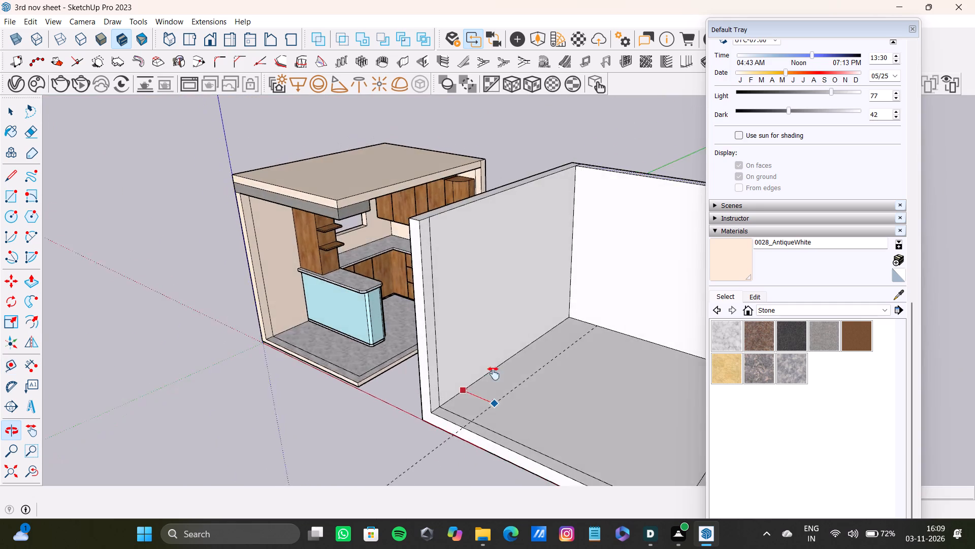
pyautogui.moveTo(494, 374); pyautogui.dragTo(491, 438, button='middle')
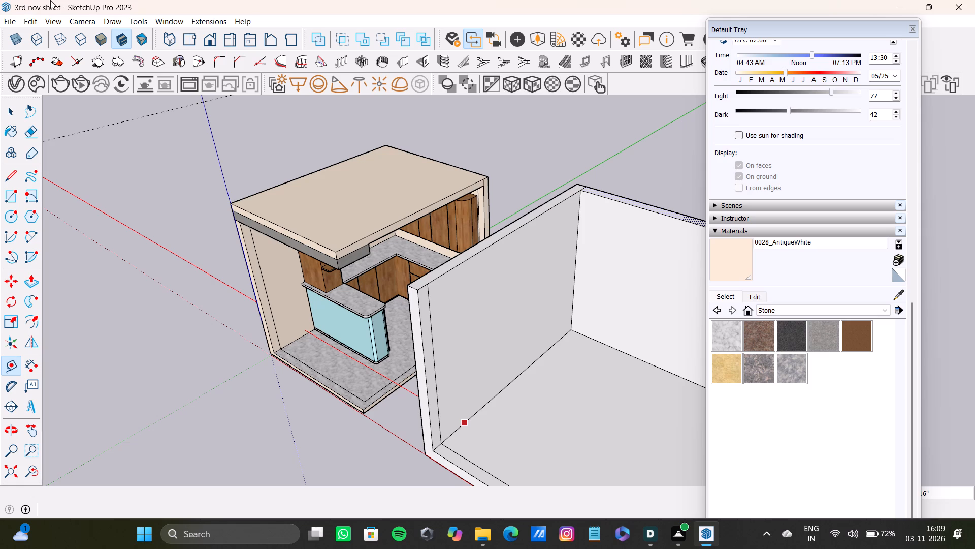
pyautogui.scroll(-13, 245, 513)
pyautogui.keyDown('shift'); pyautogui.moveTo(511, 411); pyautogui.dragTo(480, 434, button='middle'); pyautogui.keyUp('shift')
pyautogui.scroll(9, 480, 392)
pyautogui.scroll(-4, 482, 394)
pyautogui.moveTo(490, 400); pyautogui.dragTo(472, 374, button='middle')
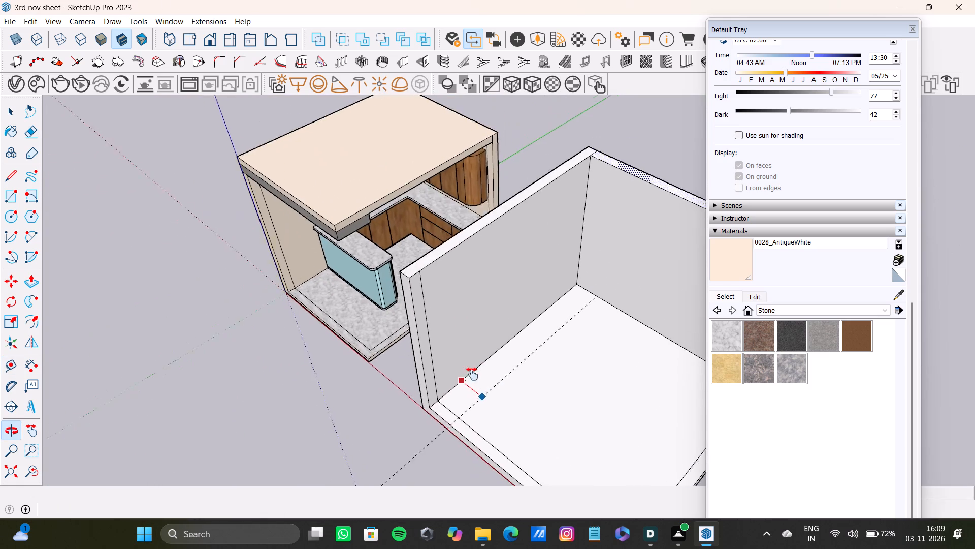
pyautogui.moveTo(472, 374); pyautogui.dragTo(458, 409, button='middle')
pyautogui.scroll(6, 461, 352)
pyautogui.scroll(-4, 476, 382)
pyautogui.keyDown('shift'); pyautogui.moveTo(476, 382); pyautogui.dragTo(445, 333, button='middle'); pyautogui.keyUp('shift')
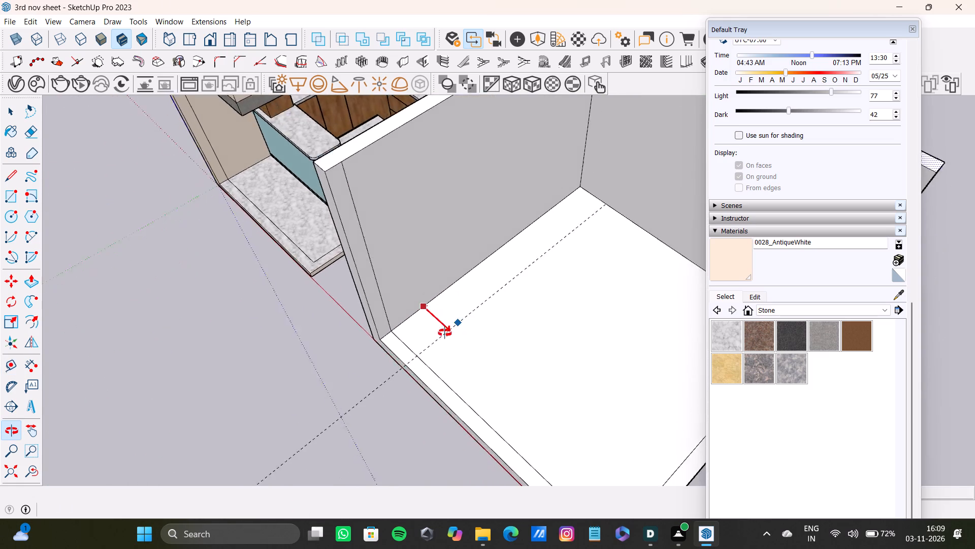
pyautogui.keyDown('shift'); pyautogui.moveTo(445, 333); pyautogui.dragTo(436, 362, button='middle'); pyautogui.keyUp('shift')
pyautogui.click(468, 330)
# Place a second guide line on the floor parallel to the back wall, crossing the first guide near the inner corner.
pyautogui.scroll(4, 615, 231)
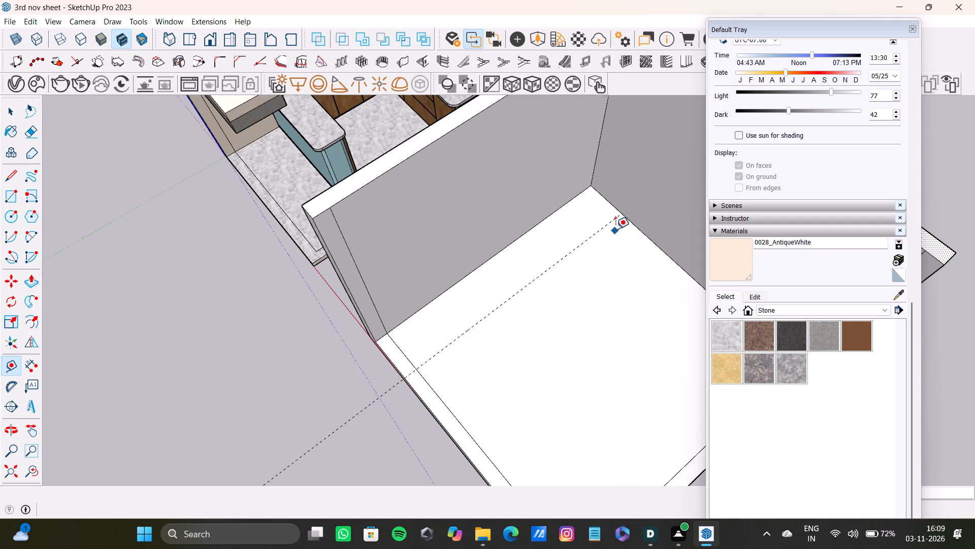
pyautogui.moveTo(615, 196); pyautogui.dragTo(609, 201)
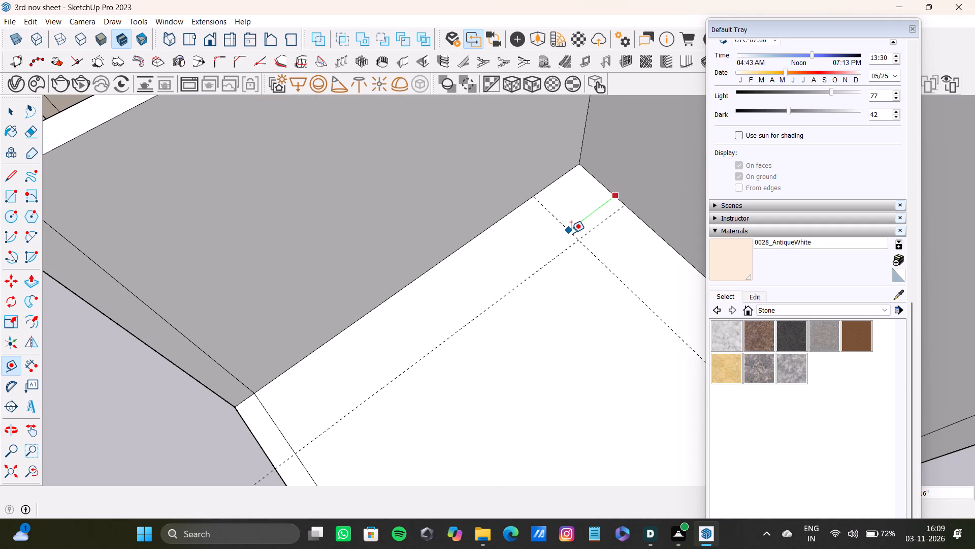
pyautogui.click(571, 233)
# Draw a floor rectangle about 4' 2 3/4" wide along the full kitchen-side wall, from the open front corner to the back wall.
pyautogui.scroll(-4, 571, 235)
pyautogui.moveTo(567, 246); pyautogui.dragTo(558, 280, button='middle')
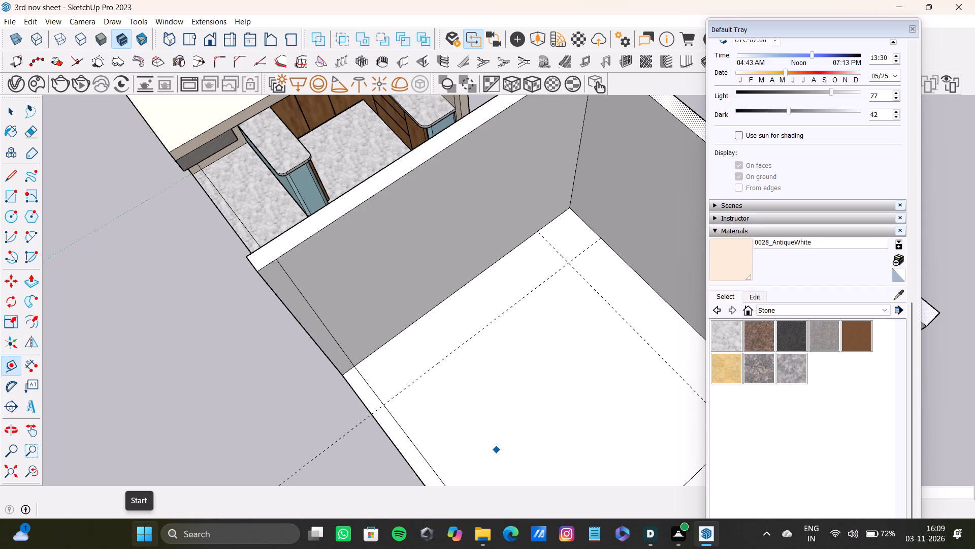
pyautogui.scroll(-14, 107, 512)
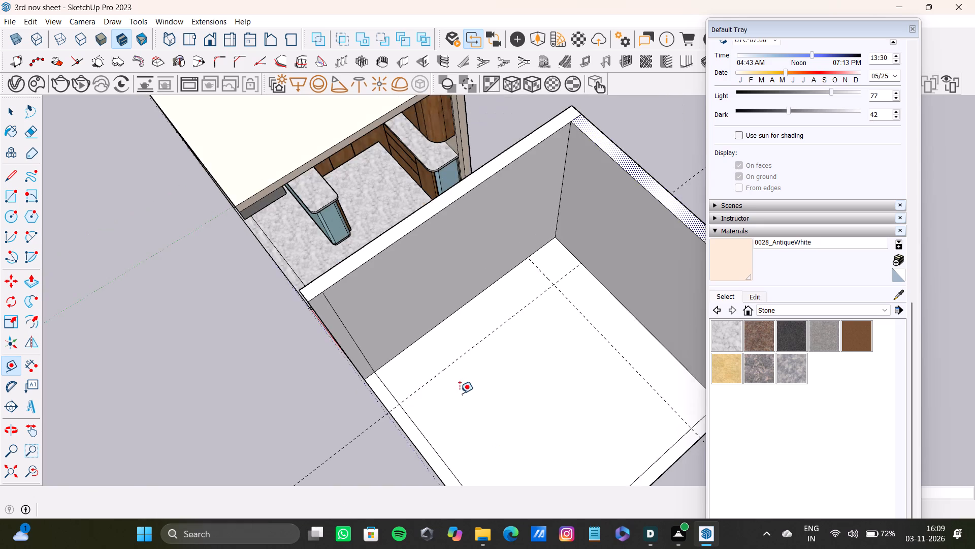
pyautogui.keyDown('shift'); pyautogui.moveTo(460, 393); pyautogui.dragTo(418, 360, button='middle'); pyautogui.keyUp('shift')
pyautogui.scroll(-1, 451, 399)
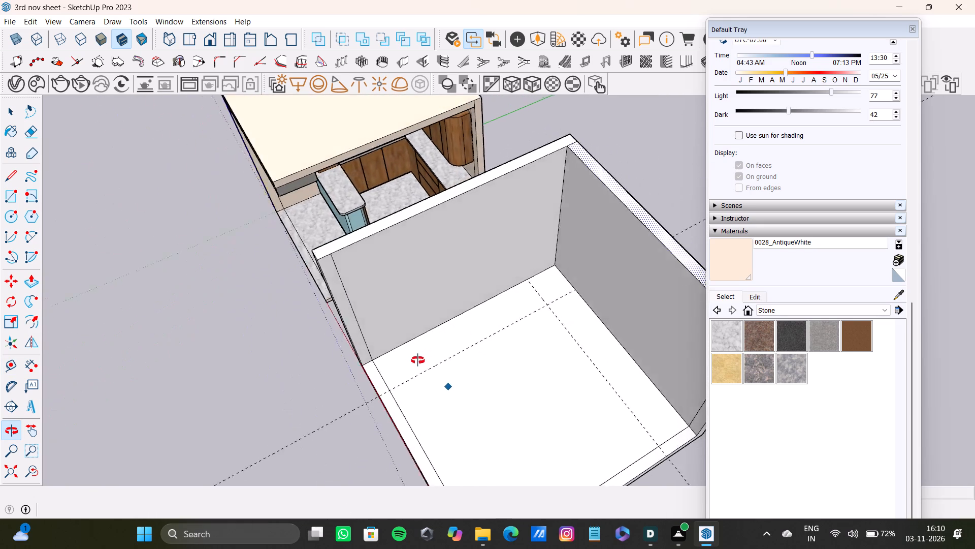
pyautogui.keyDown('shift'); pyautogui.moveTo(418, 360); pyautogui.dragTo(372, 390, button='middle'); pyautogui.keyUp('shift')
pyautogui.press('r')
pyautogui.scroll(4, 369, 343)
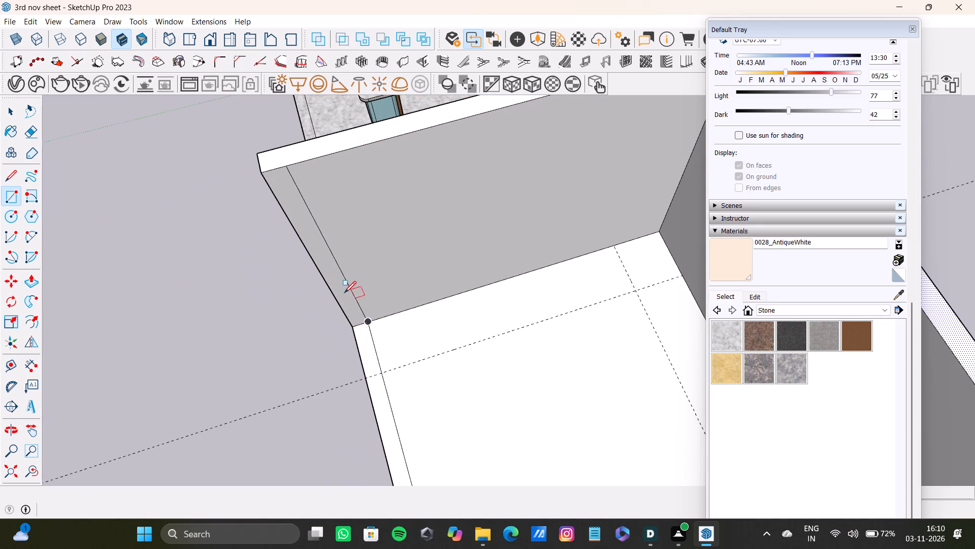
pyautogui.scroll(3, 393, 341)
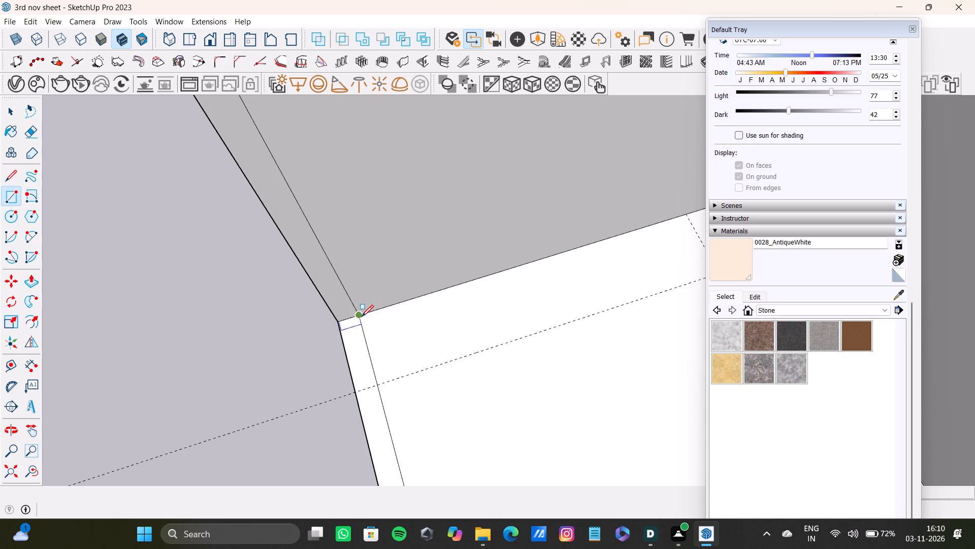
pyautogui.click(362, 317)
pyautogui.scroll(-2, 476, 335)
pyautogui.keyDown('shift'); pyautogui.moveTo(476, 335); pyautogui.dragTo(384, 340, button='middle'); pyautogui.keyUp('shift')
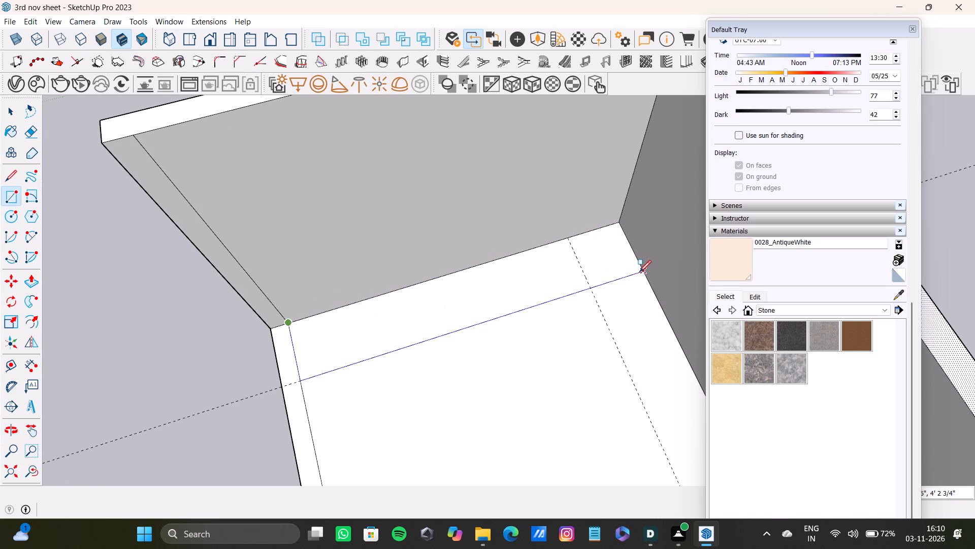
pyautogui.click(645, 270)
# Draw a floor rectangle about 19' 9 3/4" long along the back wall, from the guide intersection to the far floor corner.
pyautogui.scroll(-4, 607, 290)
pyautogui.middleClick(603, 294)
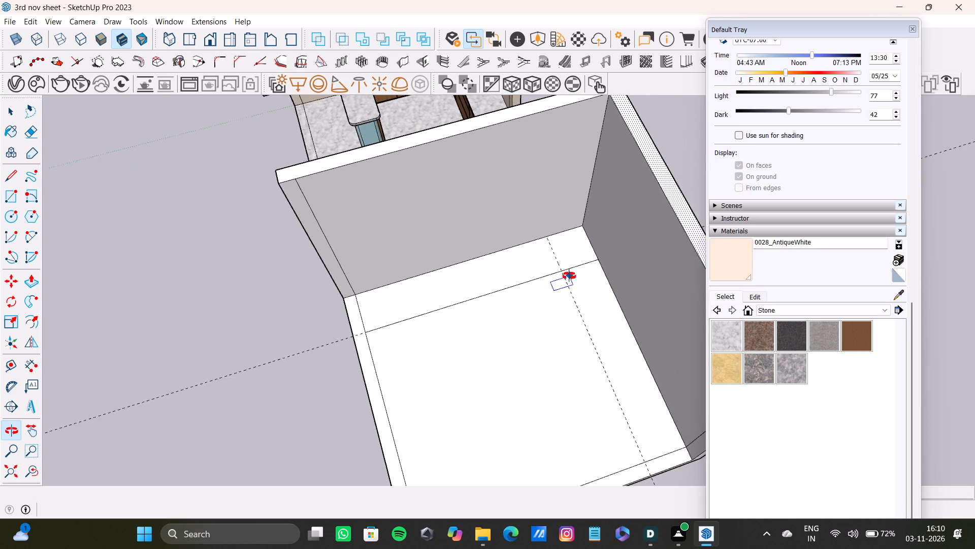
pyautogui.scroll(6, 596, 302)
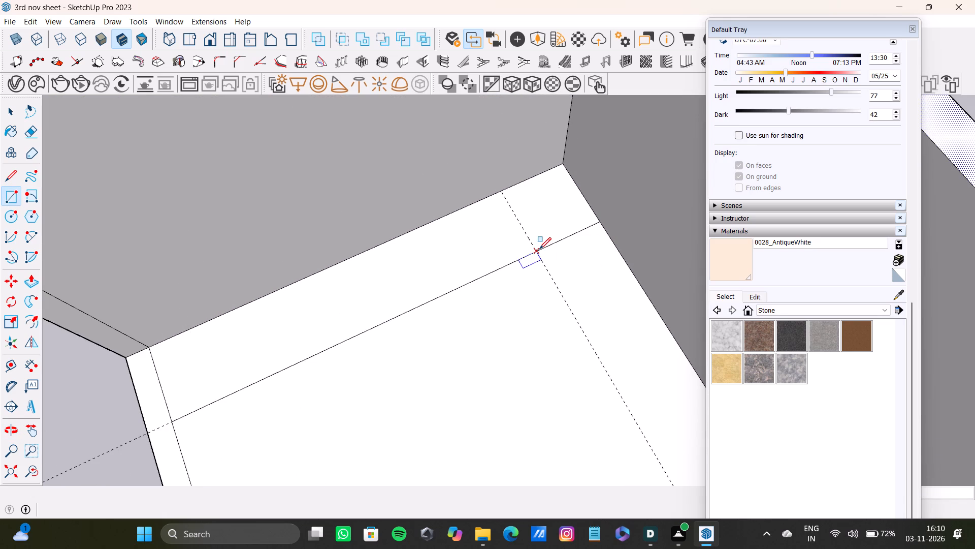
pyautogui.click(539, 249)
pyautogui.scroll(-4, 608, 273)
pyautogui.keyDown('shift'); pyautogui.moveTo(628, 299); pyautogui.dragTo(564, 216, button='middle'); pyautogui.keyUp('shift')
pyautogui.scroll(-3, 588, 249)
pyautogui.moveTo(613, 289); pyautogui.dragTo(597, 293, button='middle')
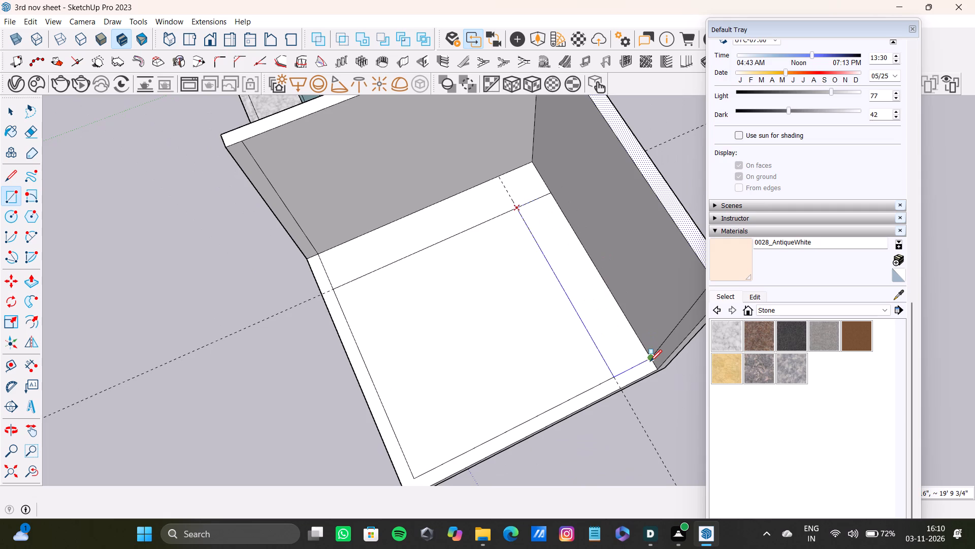
pyautogui.click(649, 361)
# Delete the short dividing edge at the inner corner so the two floor rectangles merge into one L-shaped face.
pyautogui.press('space')
pyautogui.scroll(6, 518, 209)
pyautogui.click(532, 200)
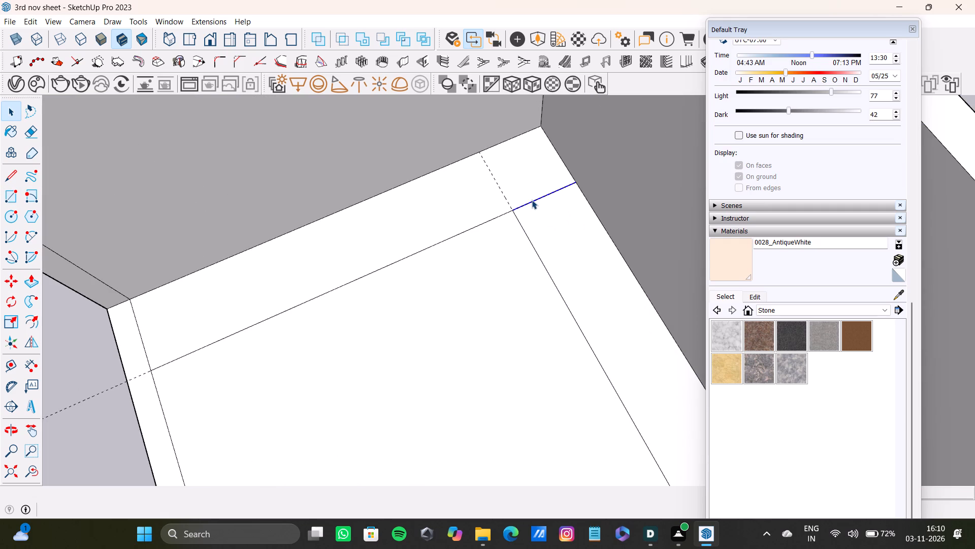
pyautogui.press('Delete')
pyautogui.click(532, 200)
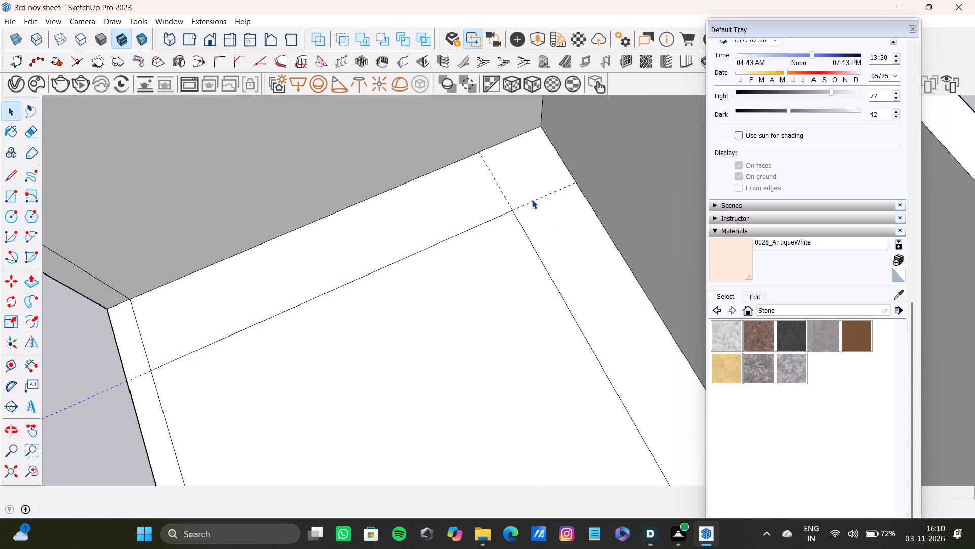
# Push/Pull the L-shaped floor face slightly upward into a low raised strip along the two walls.
pyautogui.click(592, 250)
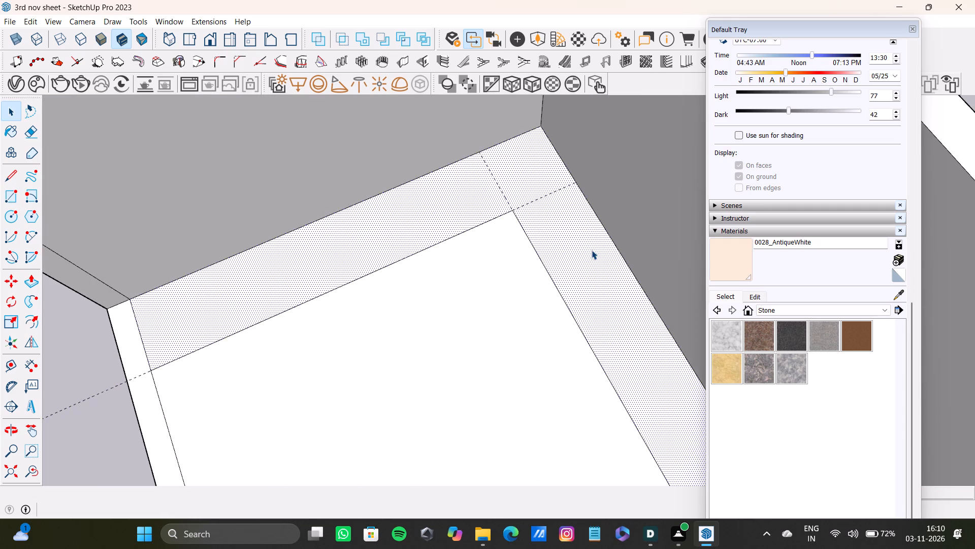
pyautogui.press('p')
pyautogui.moveTo(592, 250); pyautogui.dragTo(588, 243)
# Select the raised L-shaped strip's top, inner side and end faces together with their bounding edges.
pyautogui.scroll(-3, 584, 247)
pyautogui.moveTo(583, 308); pyautogui.dragTo(605, 177, button='middle')
pyautogui.scroll(-4, 605, 176)
pyautogui.moveTo(603, 266); pyautogui.dragTo(580, 175, button='middle')
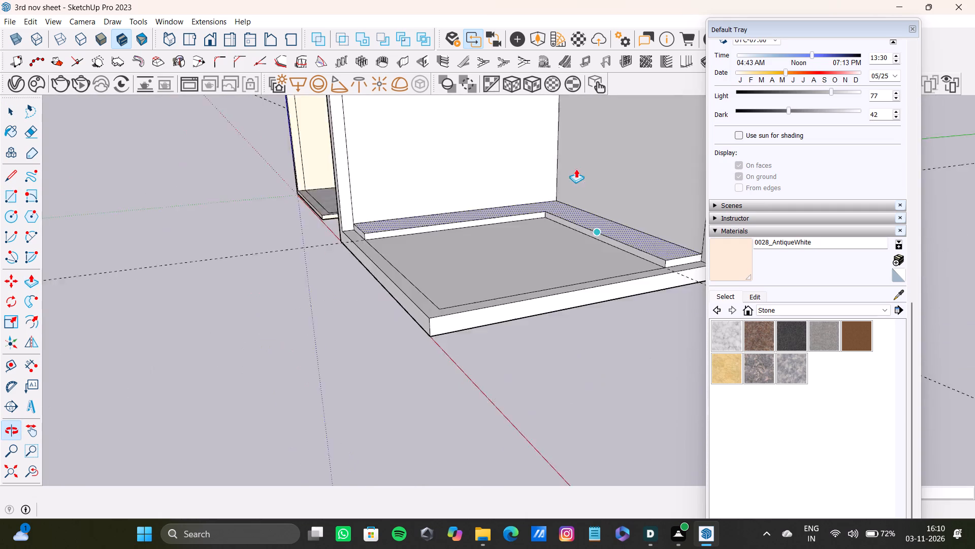
pyautogui.scroll(-4, 575, 174)
pyautogui.moveTo(587, 253); pyautogui.dragTo(512, 223, button='middle')
pyautogui.scroll(13, 607, 210)
pyautogui.moveTo(565, 237); pyautogui.dragTo(602, 252, button='middle')
pyautogui.scroll(-3, 602, 248)
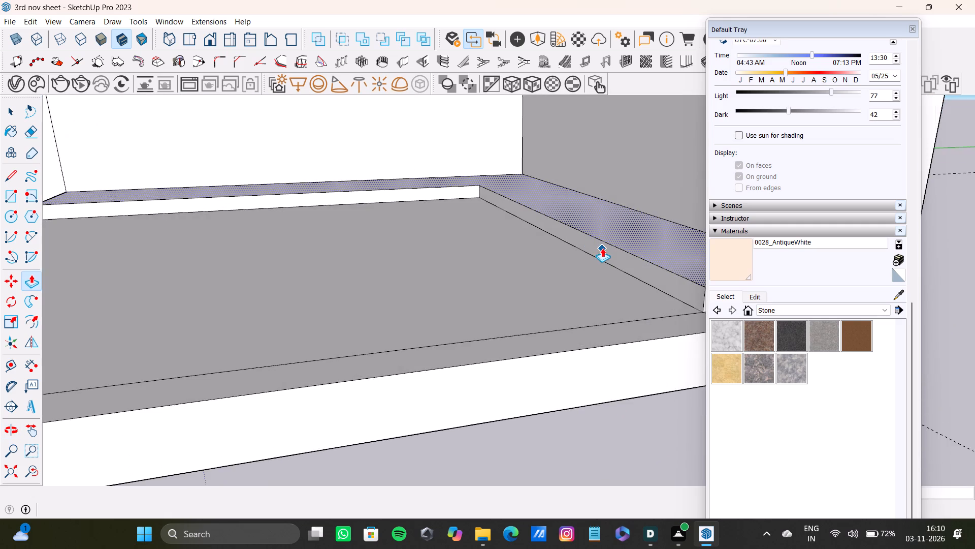
pyautogui.scroll(-3, 602, 248)
pyautogui.moveTo(602, 248); pyautogui.dragTo(621, 277, button='middle')
pyautogui.press('space')
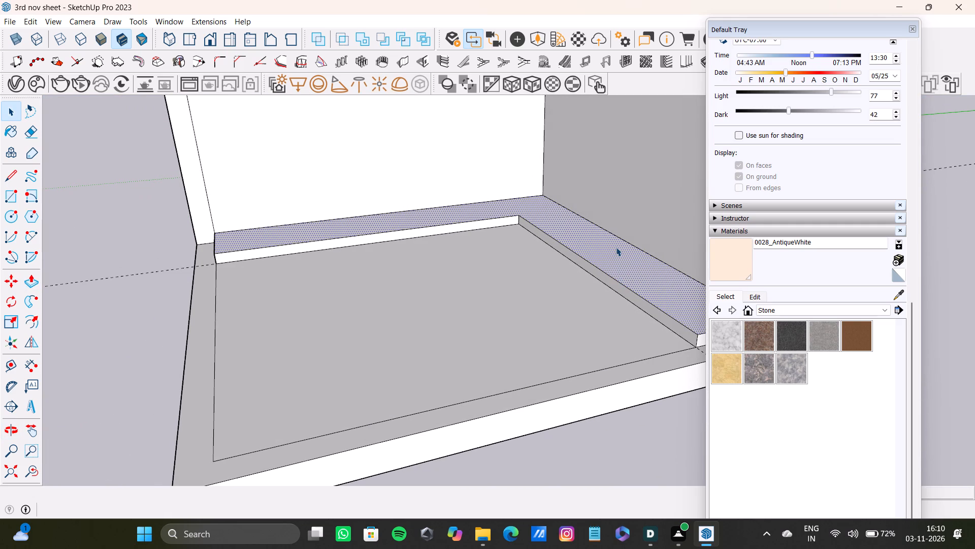
pyautogui.keyDown('shift'); pyautogui.doubleClick(622, 269); pyautogui.keyUp('shift')
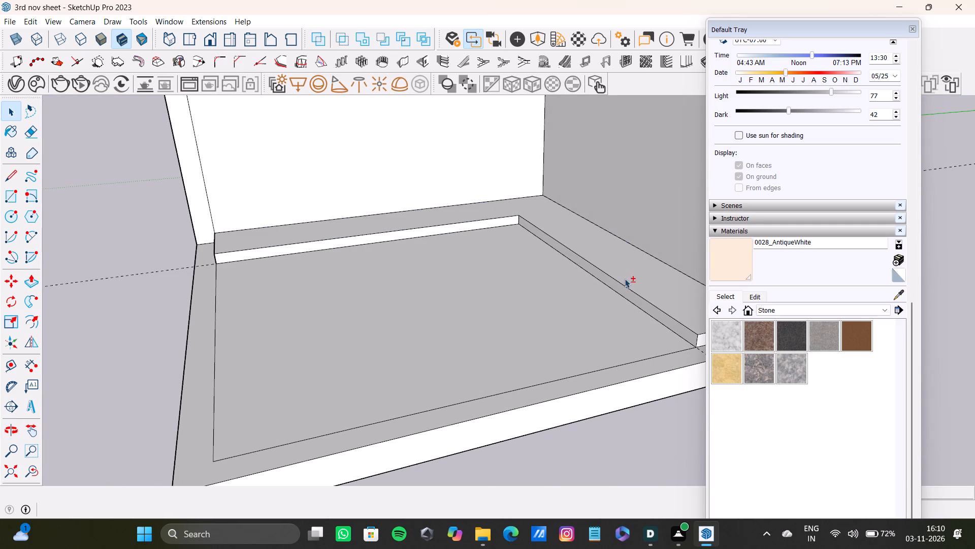
pyautogui.keyDown('shift'); pyautogui.doubleClick(628, 282); pyautogui.keyUp('shift')
pyautogui.keyDown('shift'); pyautogui.doubleClick(648, 307); pyautogui.keyUp('shift')
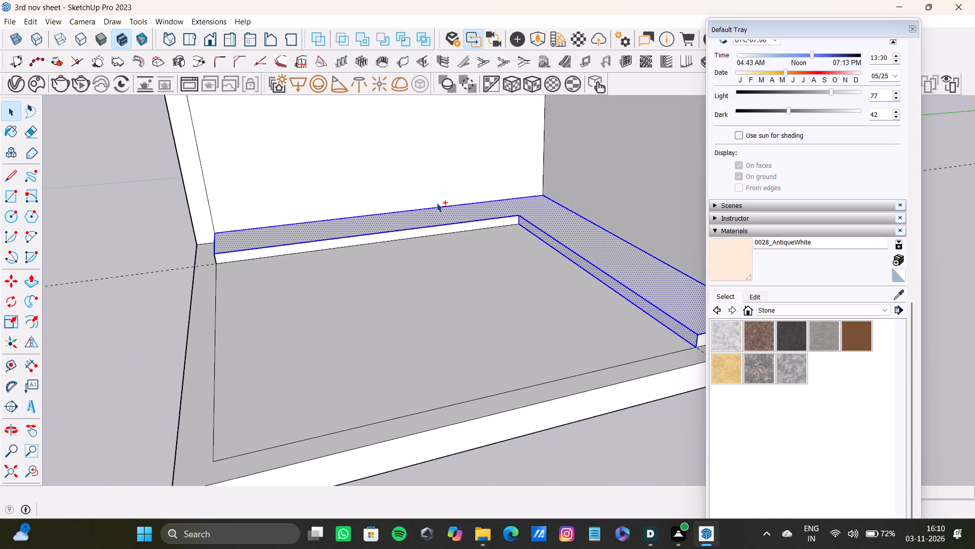
pyautogui.keyDown('shift'); pyautogui.doubleClick(508, 223); pyautogui.keyUp('shift')
pyautogui.keyDown('shift'); pyautogui.scroll(-5, 468, 221); pyautogui.keyUp('shift')
pyautogui.keyDown('shift'); pyautogui.moveTo(479, 229); pyautogui.dragTo(445, 232, button='middle'); pyautogui.keyUp('shift')
pyautogui.keyDown('shift'); pyautogui.scroll(1, 608, 286); pyautogui.keyUp('shift')
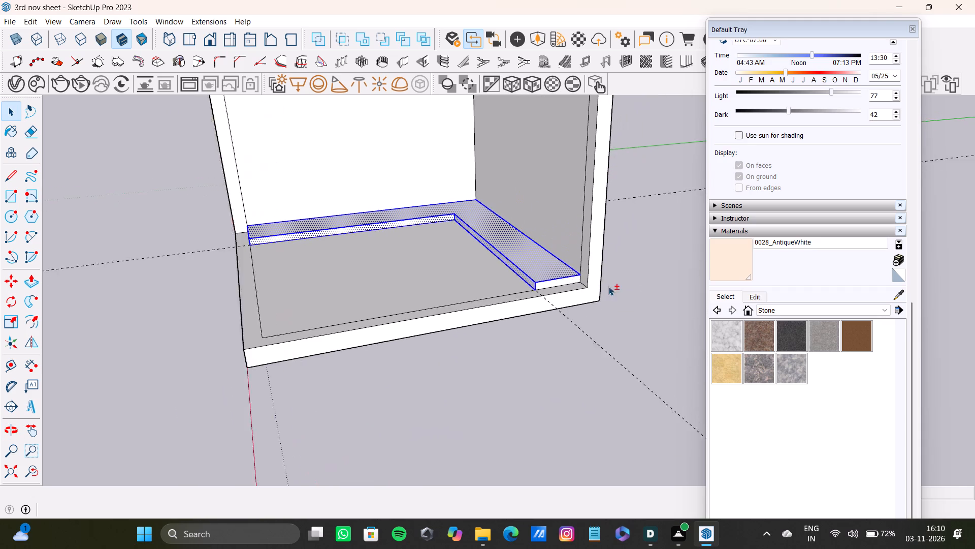
pyautogui.keyDown('shift'); pyautogui.scroll(8, 608, 286); pyautogui.keyUp('shift')
pyautogui.keyDown('shift'); pyautogui.doubleClick(536, 284); pyautogui.keyUp('shift')
pyautogui.keyDown('shift'); pyautogui.scroll(-8, 531, 276); pyautogui.keyUp('shift')
pyautogui.keyDown('shift'); pyautogui.moveTo(365, 233); pyautogui.dragTo(626, 309, button='middle'); pyautogui.keyUp('shift')
pyautogui.scroll(9, 410, 273)
pyautogui.moveTo(466, 312); pyautogui.dragTo(560, 327, button='middle')
pyautogui.keyDown('shift'); pyautogui.scroll(3, 561, 323); pyautogui.keyUp('shift')
pyautogui.keyDown('shift'); pyautogui.middleClick(641, 306); pyautogui.keyUp('shift')
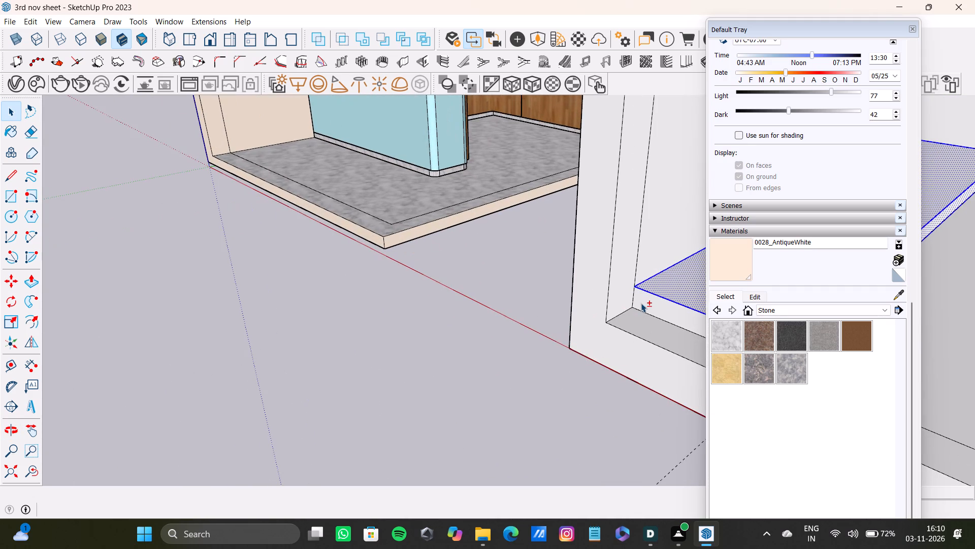
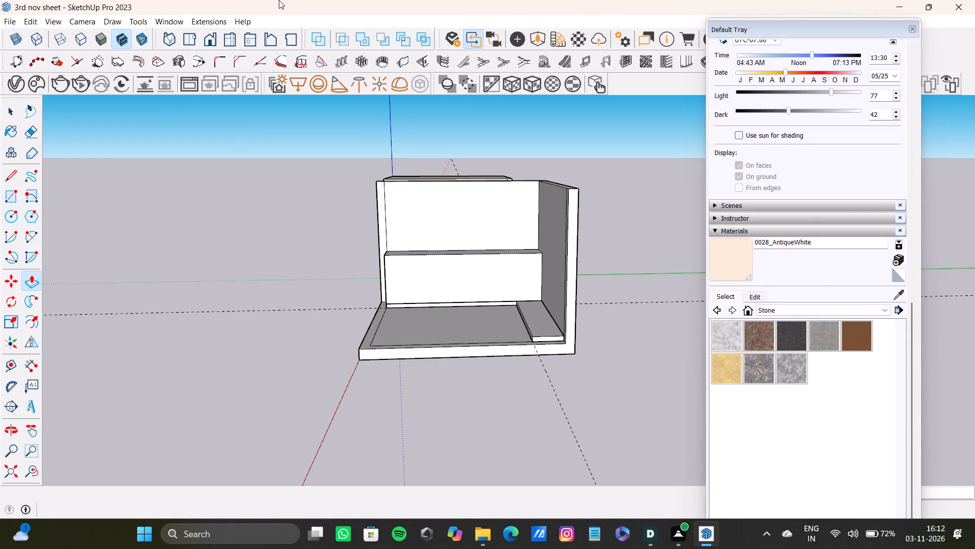
# Draw a rectangle about 7' 6 1/8" tall on the back block's front face, from a guide aligned with the strip's inner edge to the lower corner.
pyautogui.scroll(9, 616, 342)
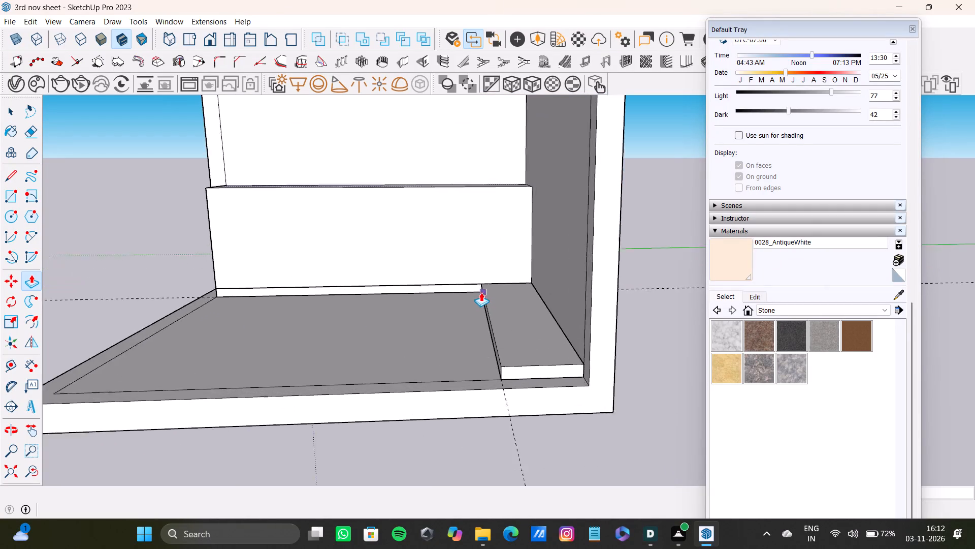
pyautogui.scroll(3, 481, 292)
pyautogui.moveTo(485, 280); pyautogui.dragTo(506, 323, button='middle')
pyautogui.press('t')
pyautogui.scroll(2, 539, 287)
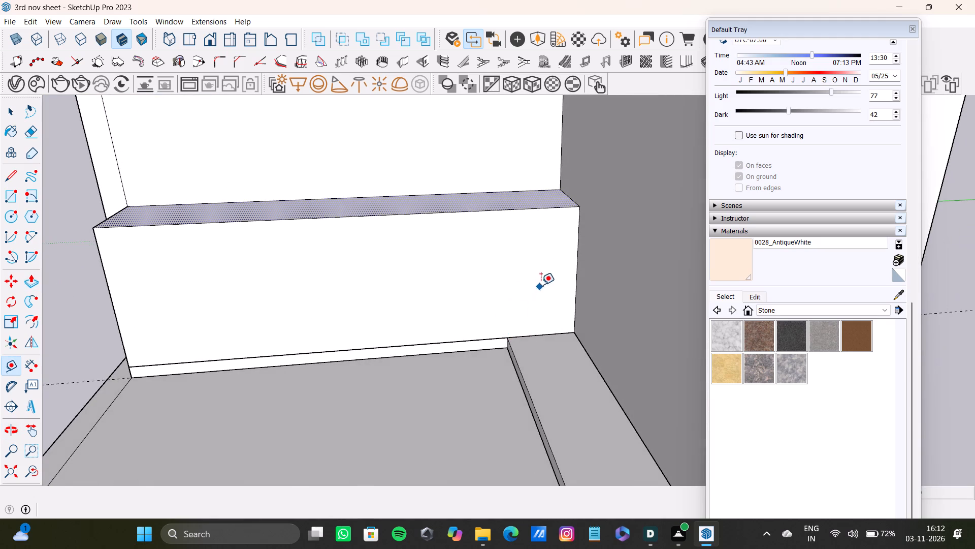
pyautogui.scroll(1, 541, 285)
pyautogui.click(590, 274)
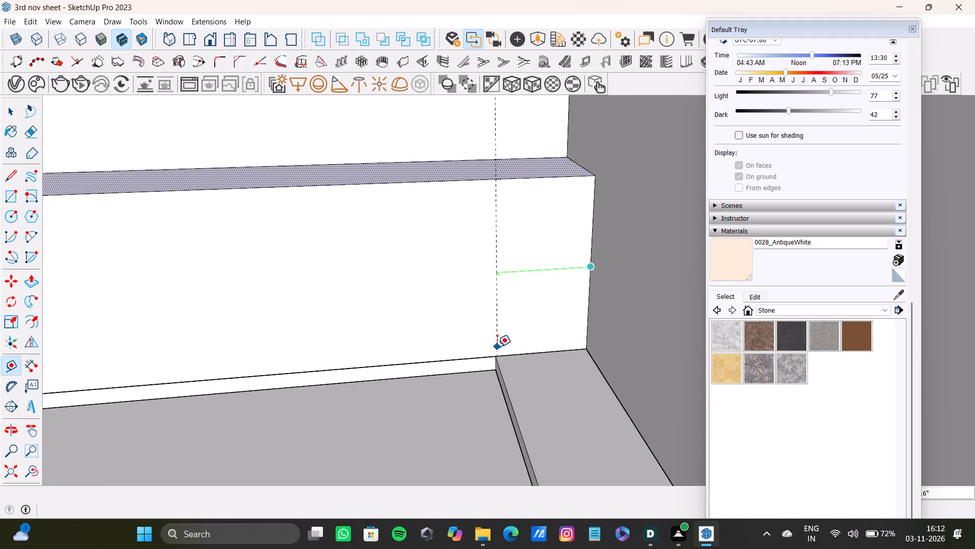
pyautogui.click(497, 347)
pyautogui.press('r')
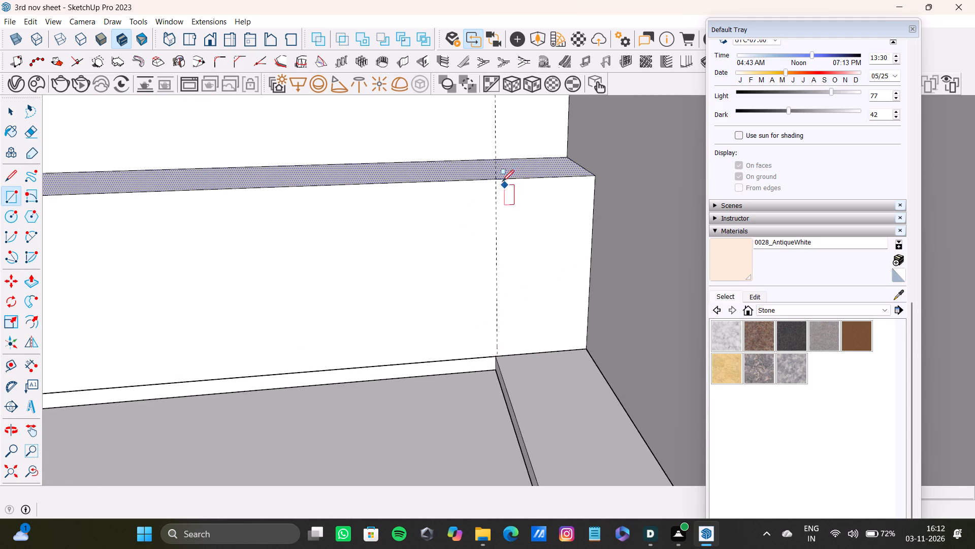
pyautogui.click(496, 180)
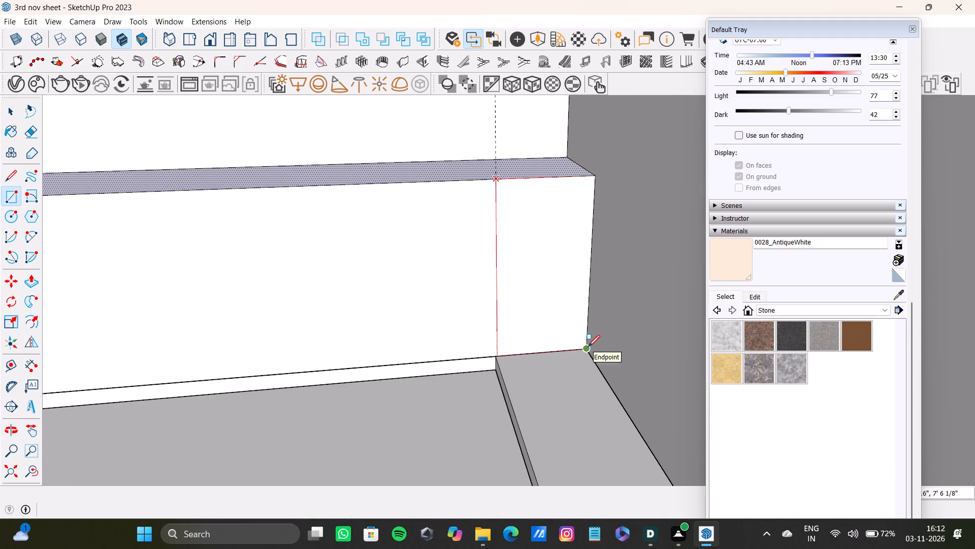
pyautogui.click(588, 347)
# Push/Pull the rectangle forward along the side wall, forming a tall block over the raised strip.
pyautogui.press('space')
pyautogui.press('space')
pyautogui.click(534, 277)
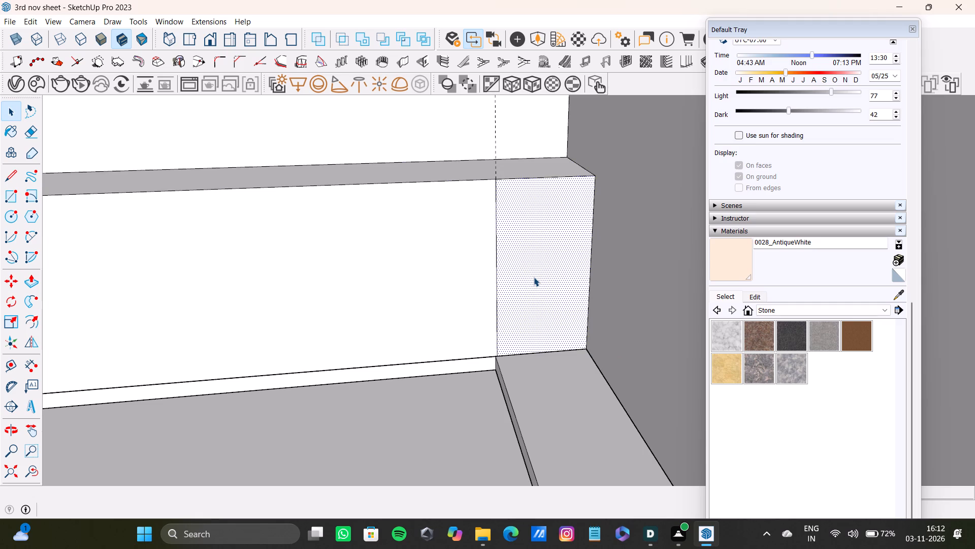
pyautogui.write(';p')
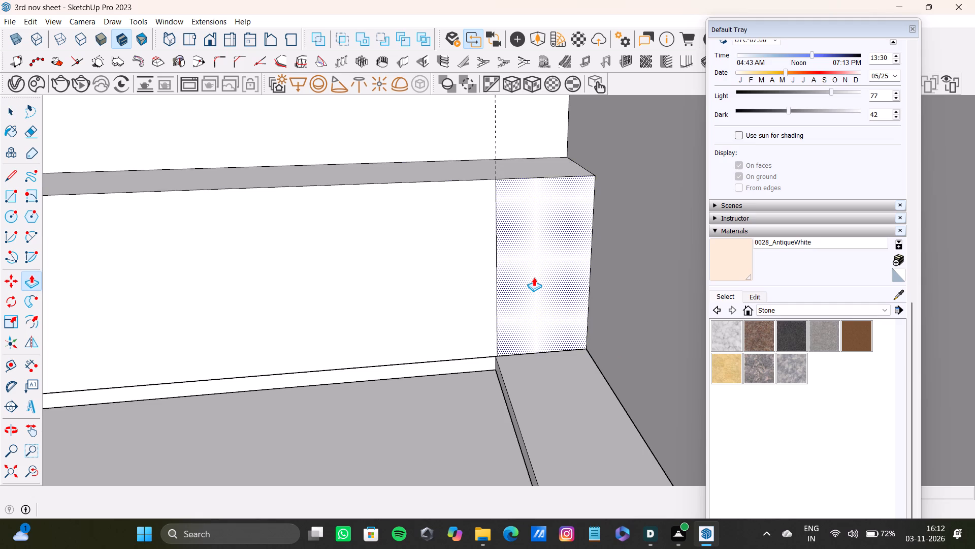
pyautogui.scroll(-8, 549, 243)
pyautogui.moveTo(510, 296); pyautogui.dragTo(571, 302, button='middle')
pyautogui.moveTo(571, 260); pyautogui.dragTo(644, 357)
pyautogui.scroll(-7, 644, 358)
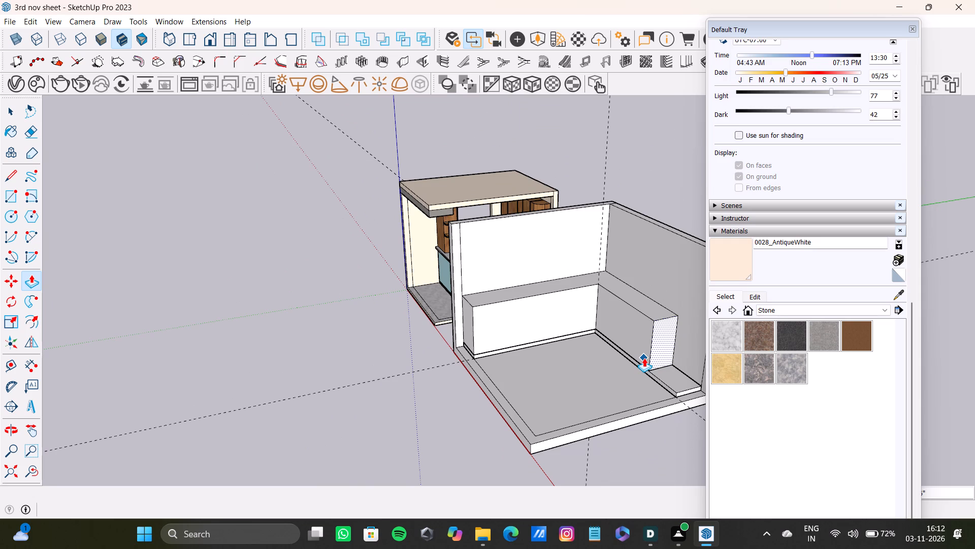
pyautogui.scroll(-5, 650, 235)
pyautogui.keyDown('shift'); pyautogui.moveTo(655, 295); pyautogui.dragTo(583, 308, button='middle'); pyautogui.keyUp('shift')
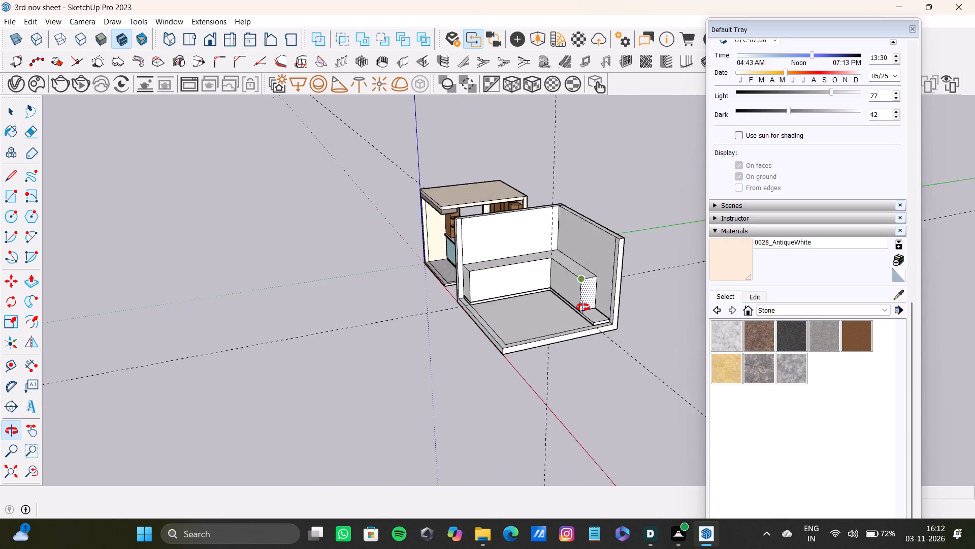
pyautogui.keyDown('shift'); pyautogui.moveTo(583, 308); pyautogui.dragTo(583, 310, button='middle'); pyautogui.keyUp('shift')
pyautogui.scroll(7, 583, 310)
pyautogui.moveTo(583, 291); pyautogui.dragTo(616, 346)
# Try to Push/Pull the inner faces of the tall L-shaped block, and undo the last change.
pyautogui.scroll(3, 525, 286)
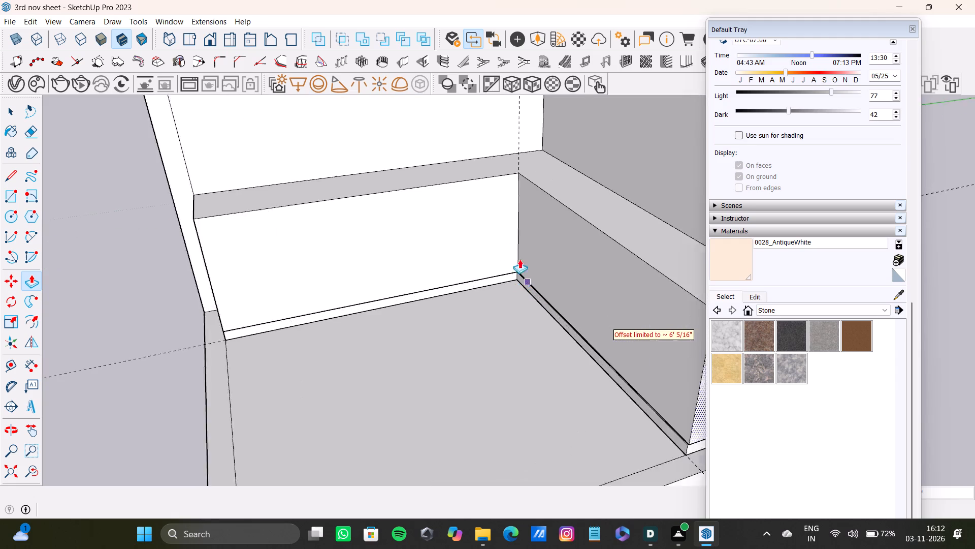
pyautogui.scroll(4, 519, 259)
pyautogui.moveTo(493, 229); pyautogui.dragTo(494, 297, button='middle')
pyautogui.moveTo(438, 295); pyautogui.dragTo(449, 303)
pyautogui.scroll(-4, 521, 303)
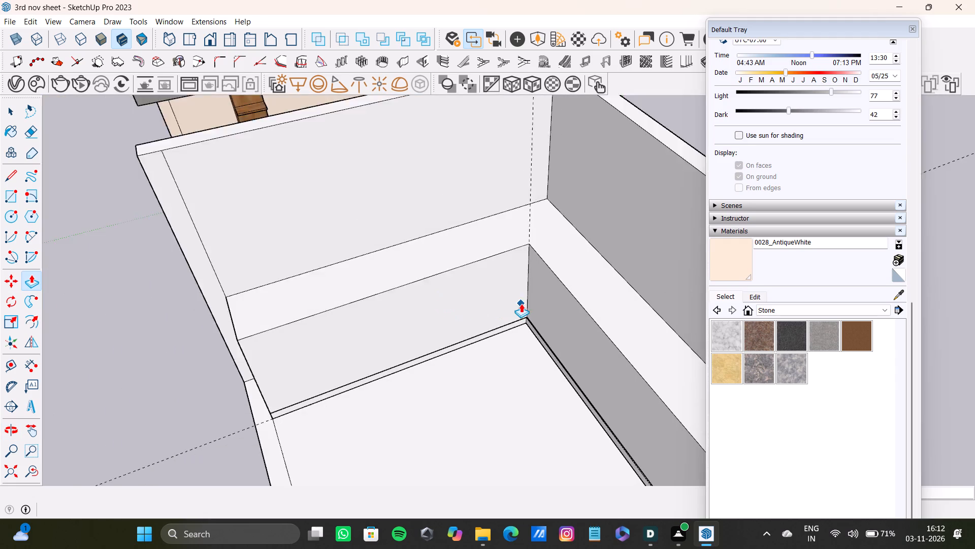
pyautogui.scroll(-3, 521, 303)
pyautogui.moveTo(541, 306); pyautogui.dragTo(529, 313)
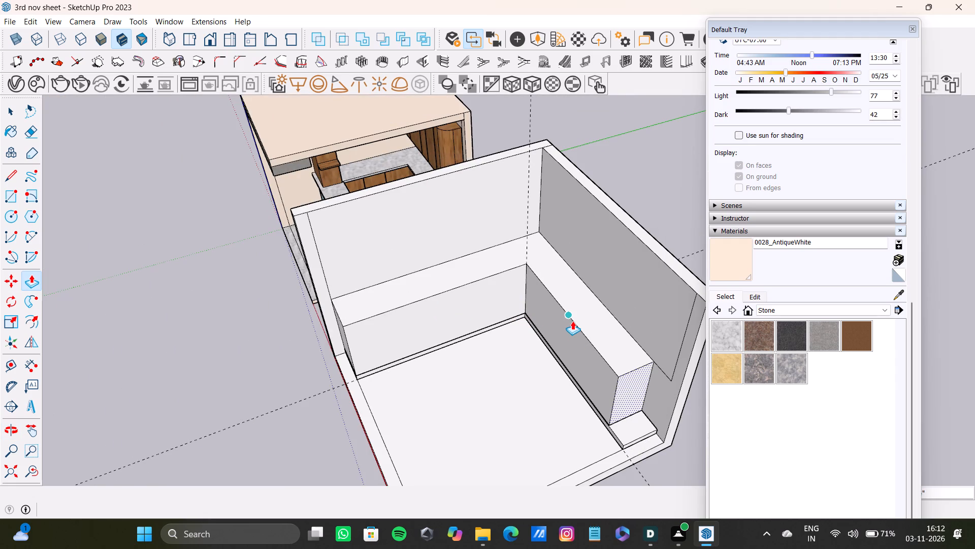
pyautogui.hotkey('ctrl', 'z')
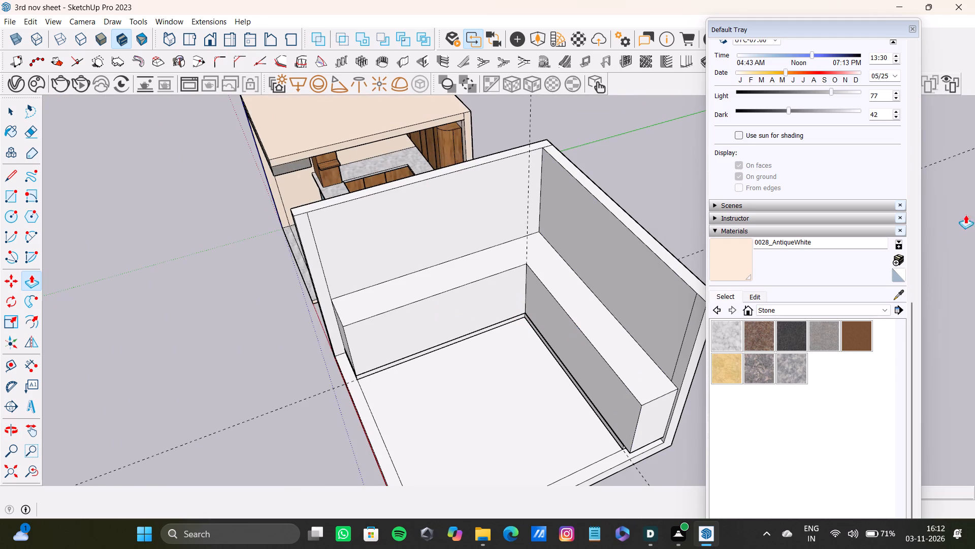
# Push/Pull the side block's end face to line up with the end of the low strip beneath it.
pyautogui.moveTo(644, 421); pyautogui.dragTo(617, 445)
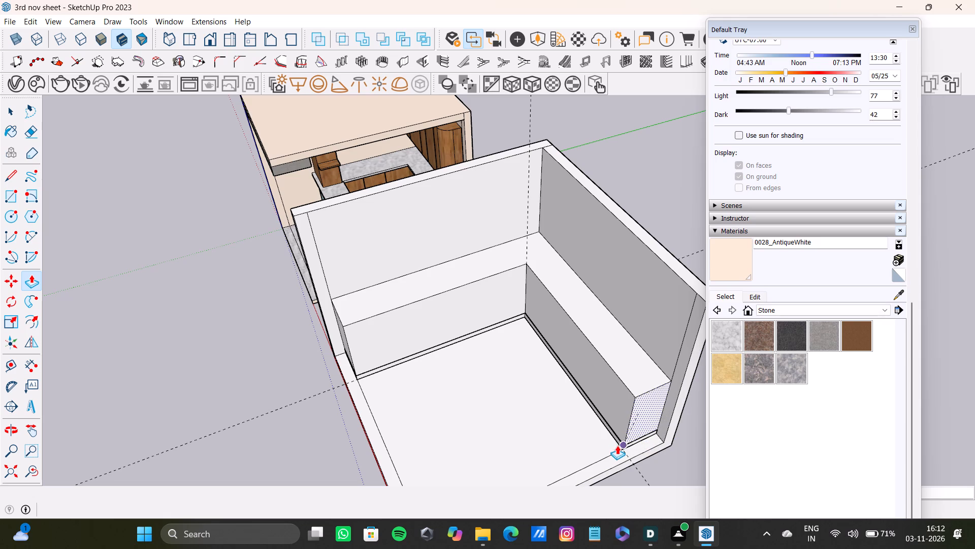
pyautogui.moveTo(617, 445); pyautogui.dragTo(617, 446)
# Push/Pull the inner faces of both block arms slightly outward so they overhang the low strip.
pyautogui.scroll(4, 622, 363)
pyautogui.moveTo(592, 380); pyautogui.dragTo(595, 385)
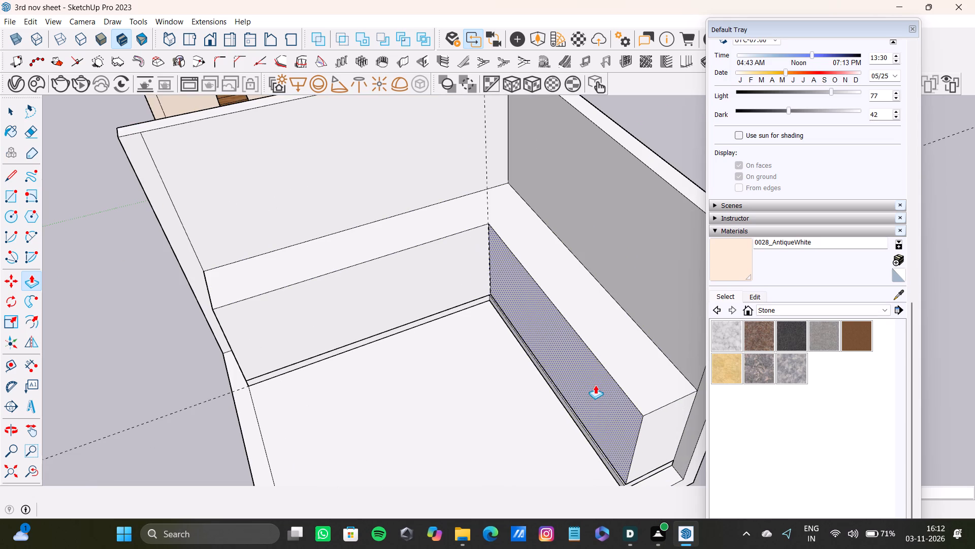
pyautogui.moveTo(595, 385); pyautogui.dragTo(596, 385)
pyautogui.moveTo(435, 260); pyautogui.dragTo(447, 273)
pyautogui.moveTo(502, 287); pyautogui.dragTo(491, 291)
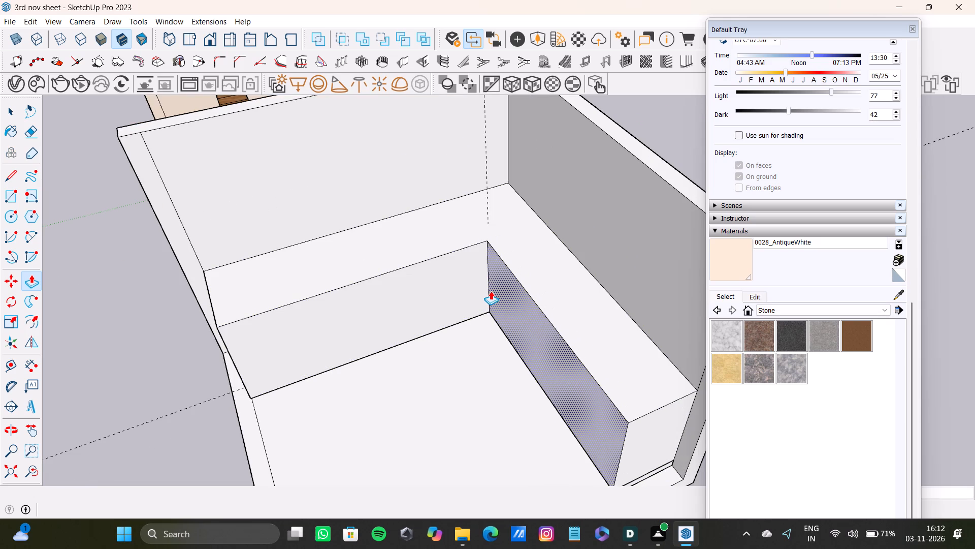
pyautogui.moveTo(491, 291); pyautogui.dragTo(497, 289)
pyautogui.scroll(-4, 497, 289)
pyautogui.moveTo(495, 290); pyautogui.dragTo(570, 350, button='middle')
pyautogui.moveTo(486, 314); pyautogui.dragTo(475, 312)
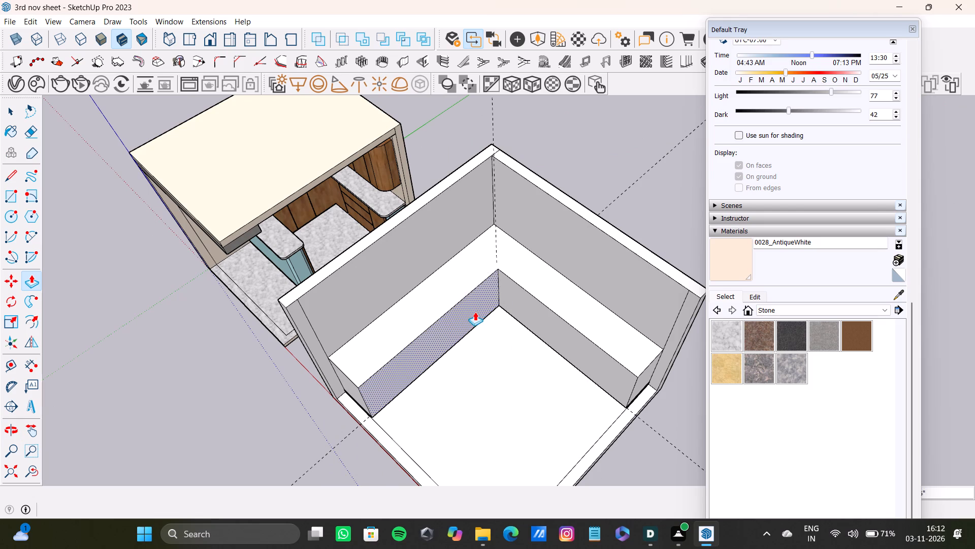
pyautogui.moveTo(475, 312); pyautogui.dragTo(478, 312)
# Examine the L-shaped block and its base strip from several angles.
pyautogui.scroll(-3, 478, 312)
pyautogui.moveTo(478, 313); pyautogui.dragTo(385, 115, button='middle')
pyautogui.scroll(4, 519, 379)
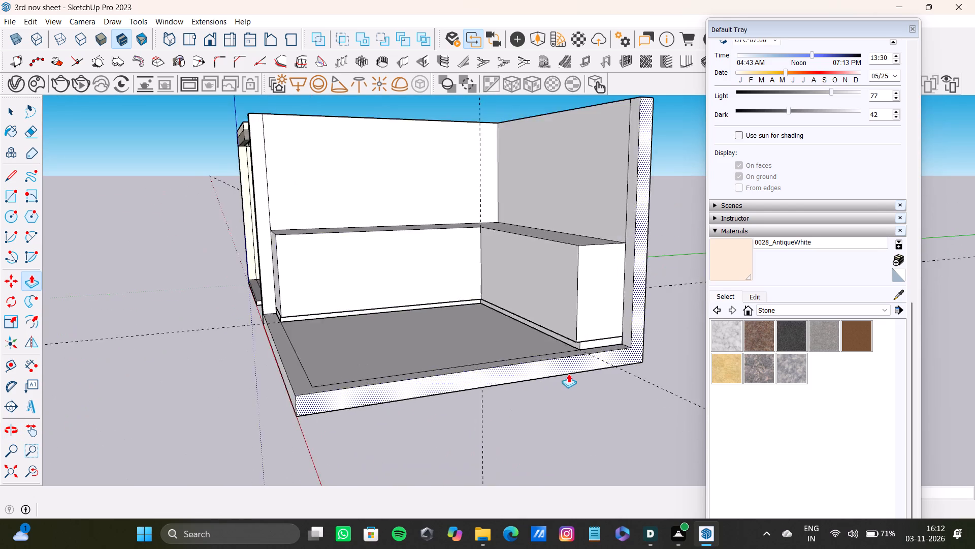
pyautogui.scroll(5, 568, 374)
pyautogui.moveTo(482, 333); pyautogui.dragTo(482, 359, button='middle')
pyautogui.scroll(-5, 475, 360)
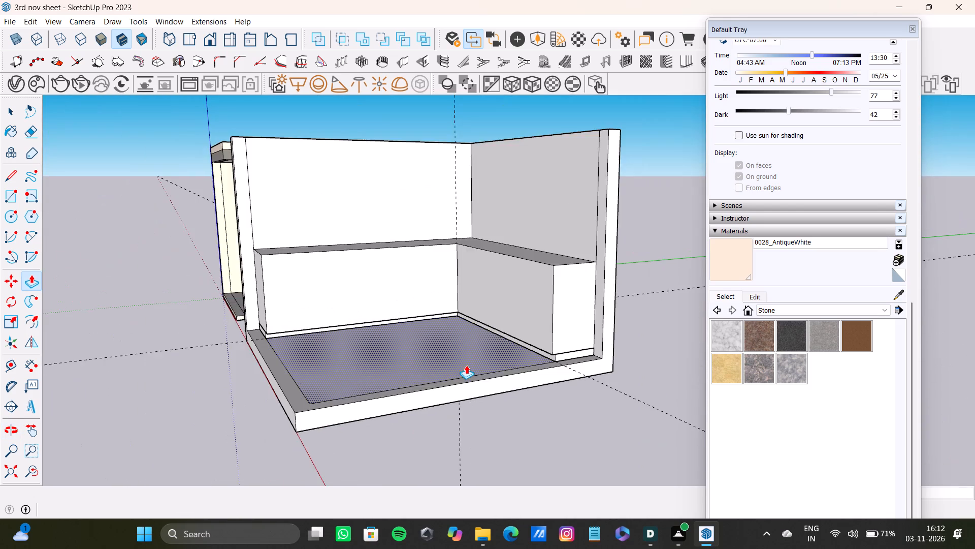
pyautogui.keyDown('shift'); pyautogui.moveTo(466, 365); pyautogui.dragTo(548, 393, button='middle'); pyautogui.keyUp('shift')
pyautogui.scroll(-1, 461, 387)
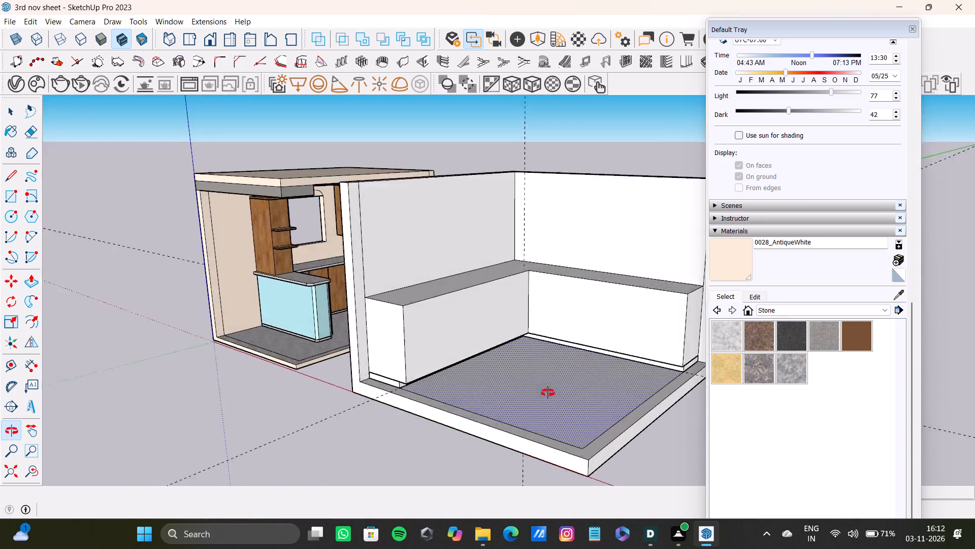
pyautogui.keyDown('shift'); pyautogui.moveTo(548, 393); pyautogui.dragTo(515, 416, button='middle'); pyautogui.keyUp('shift')
pyautogui.scroll(-4, 479, 404)
pyautogui.keyDown('shift'); pyautogui.moveTo(479, 404); pyautogui.dragTo(428, 422, button='middle'); pyautogui.keyUp('shift')
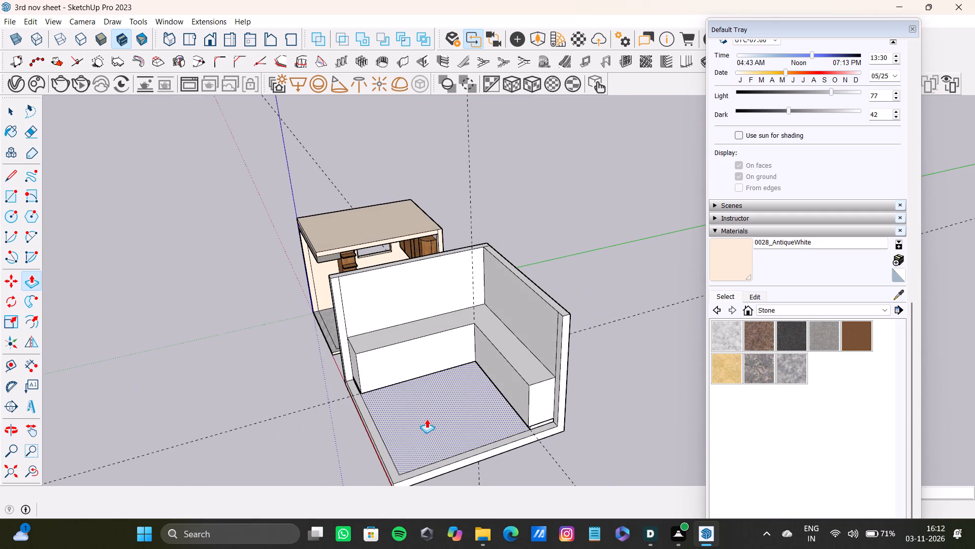
# Place a floor guide parallel to the back block, offset a short distance from its inner edge into the room.
pyautogui.press('t')
pyautogui.scroll(13, 428, 399)
pyautogui.moveTo(346, 395); pyautogui.dragTo(428, 339, button='middle')
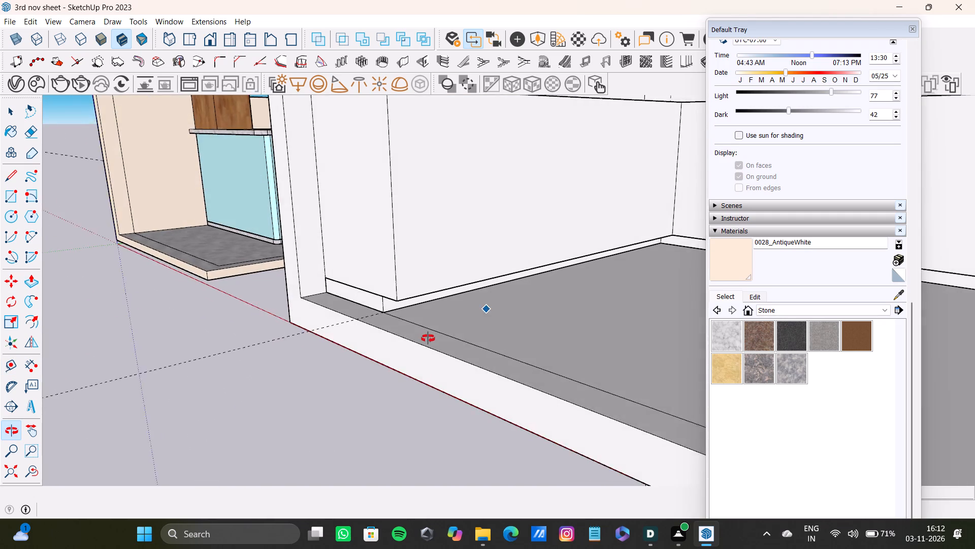
pyautogui.moveTo(428, 339); pyautogui.dragTo(419, 341, button='middle')
pyautogui.scroll(7, 436, 299)
pyautogui.click(470, 292)
pyautogui.scroll(-8, 551, 377)
pyautogui.keyDown('shift'); pyautogui.moveTo(559, 388); pyautogui.dragTo(402, 388, button='middle'); pyautogui.keyUp('shift')
pyautogui.scroll(-8, 402, 388)
pyautogui.keyDown('shift'); pyautogui.moveTo(440, 384); pyautogui.dragTo(623, 354, button='middle'); pyautogui.keyUp('shift')
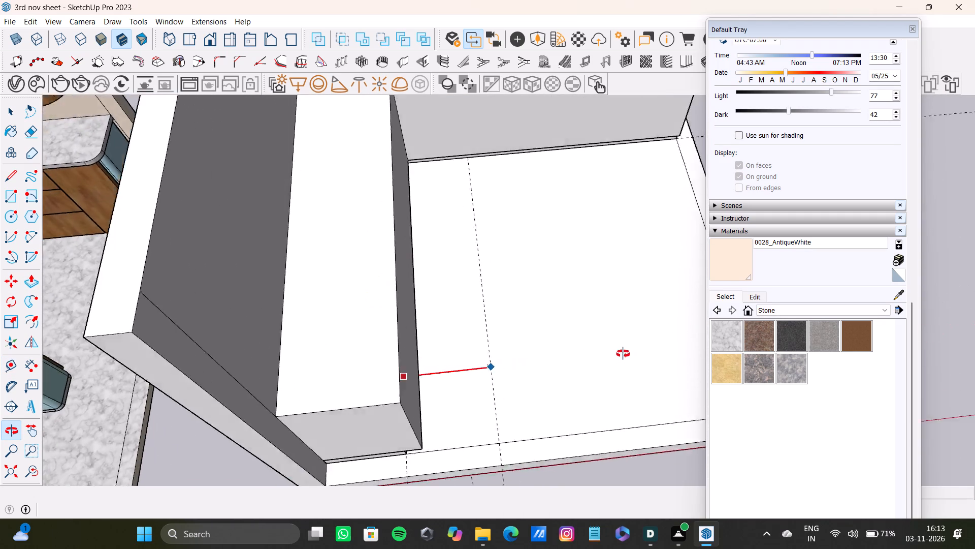
pyautogui.keyDown('shift'); pyautogui.moveTo(623, 354); pyautogui.dragTo(541, 405, button='middle'); pyautogui.keyUp('shift')
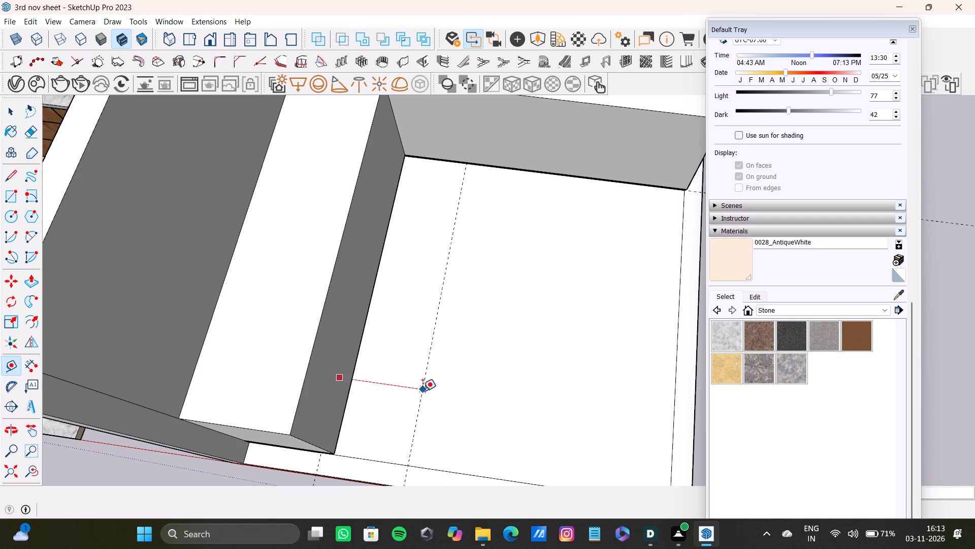
pyautogui.click(415, 396)
# Place a second floor guide parallel to the side block, offset inward from its base to cross the first guide.
pyautogui.moveTo(464, 354); pyautogui.dragTo(296, 255, button='middle')
pyautogui.scroll(1, 464, 354)
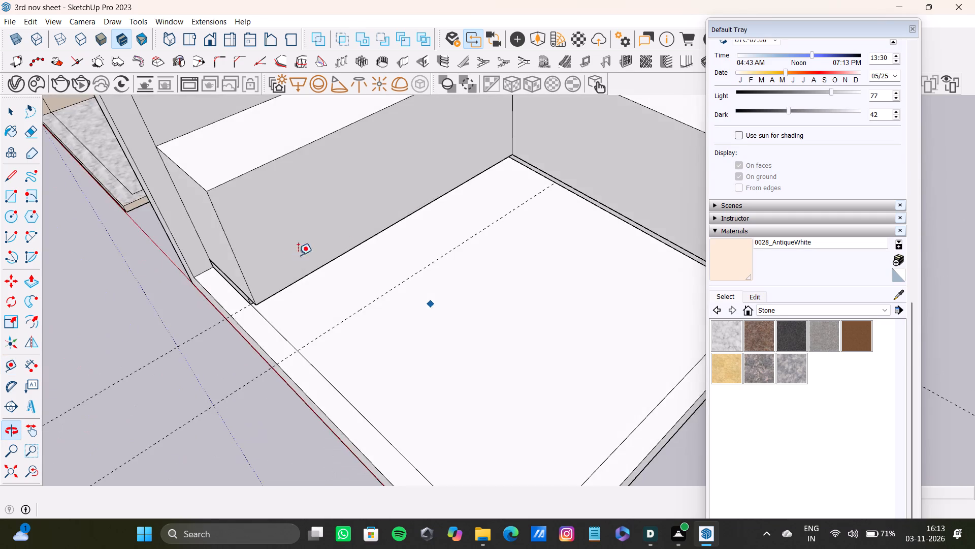
pyautogui.scroll(13, 600, 234)
pyautogui.moveTo(557, 167); pyautogui.dragTo(526, 173)
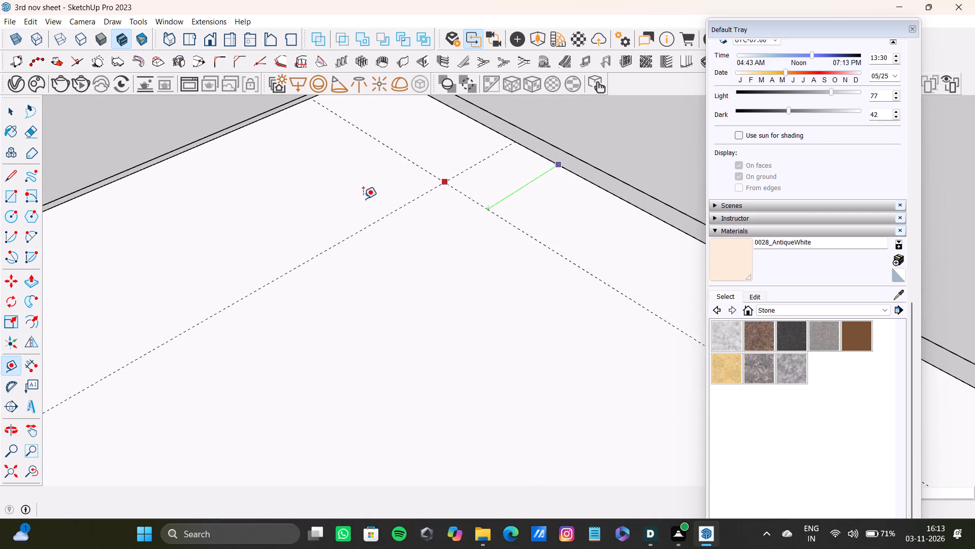
pyautogui.click(398, 227)
# Offset one more guide from each existing floor guide, enclosing a rectangle in the middle of the floor.
pyautogui.scroll(-14, 432, 251)
pyautogui.keyDown('shift'); pyautogui.moveTo(434, 319); pyautogui.dragTo(432, 232, button='middle'); pyautogui.keyUp('shift')
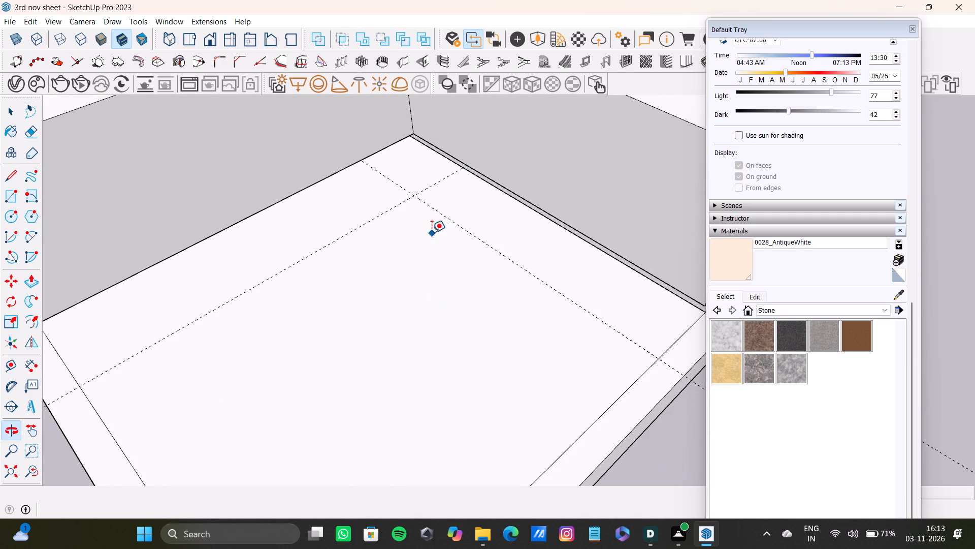
pyautogui.keyDown('shift'); pyautogui.moveTo(432, 232); pyautogui.dragTo(432, 233, button='middle'); pyautogui.keyUp('shift')
pyautogui.click(559, 294)
pyautogui.scroll(-4, 386, 383)
pyautogui.keyDown('shift'); pyautogui.moveTo(386, 383); pyautogui.dragTo(423, 320, button='middle'); pyautogui.keyUp('shift')
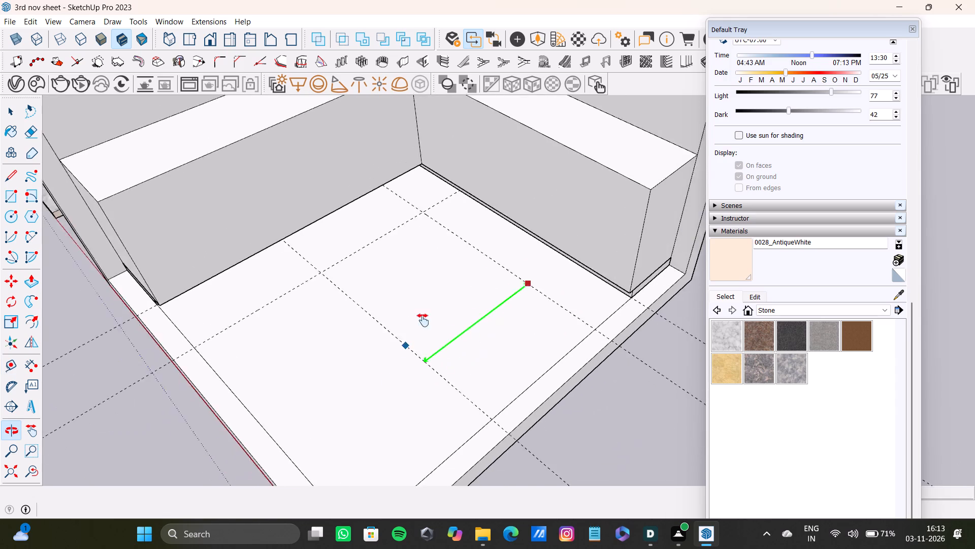
pyautogui.keyDown('shift'); pyautogui.moveTo(423, 320); pyautogui.dragTo(392, 358, button='middle'); pyautogui.keyUp('shift')
pyautogui.click(327, 325)
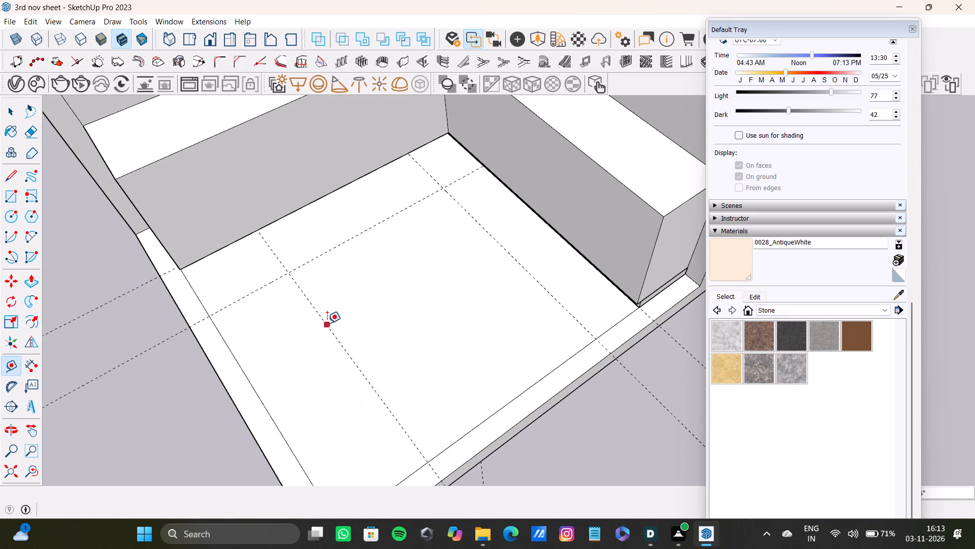
pyautogui.click(340, 243)
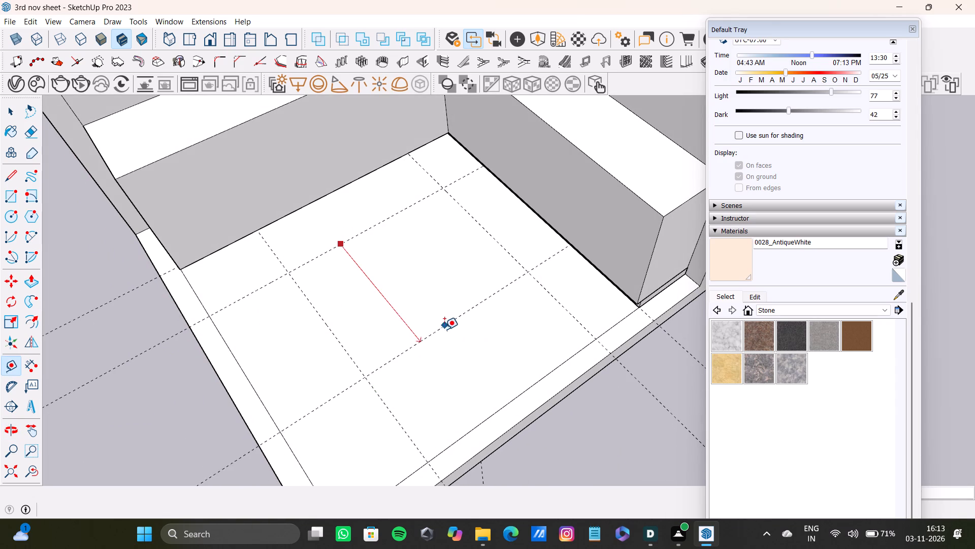
pyautogui.click(443, 334)
# Draw a rectangle on the floor between opposite intersections of the four guides.
pyautogui.scroll(-3, 443, 334)
pyautogui.moveTo(443, 335); pyautogui.dragTo(320, 283, button='middle')
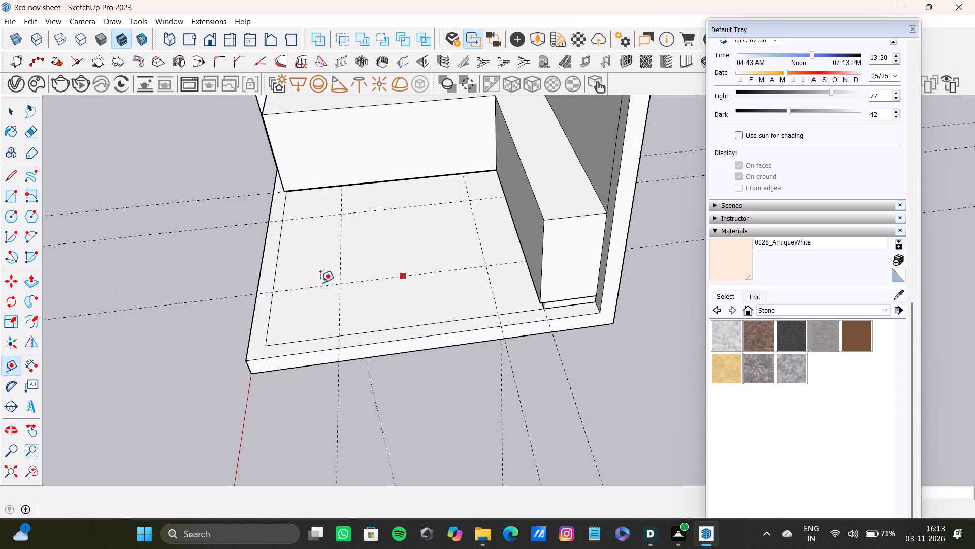
pyautogui.press('r')
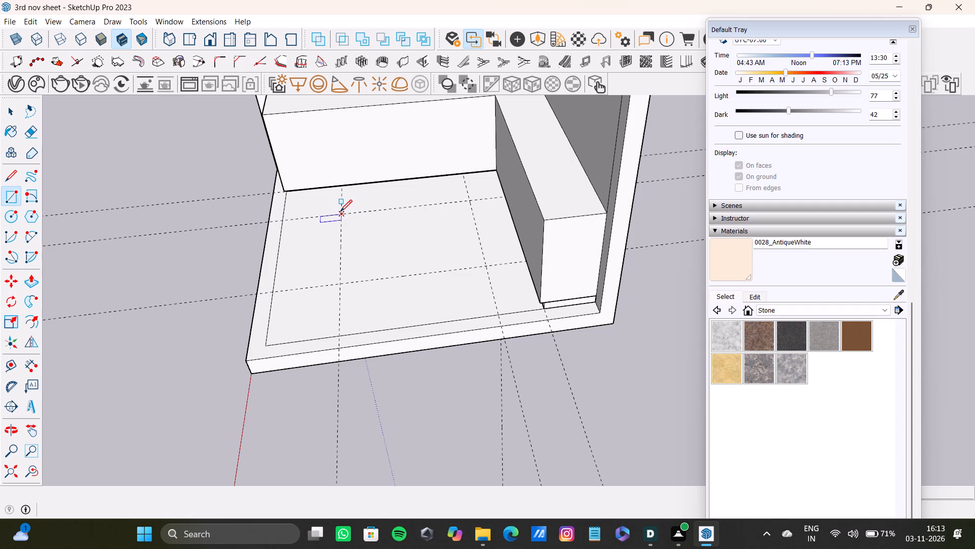
pyautogui.click(340, 211)
pyautogui.click(485, 265)
# Push/Pull the central floor rectangle upward into a freestanding block rising slightly above the L-shaped block.
pyautogui.press('space')
pyautogui.click(447, 241)
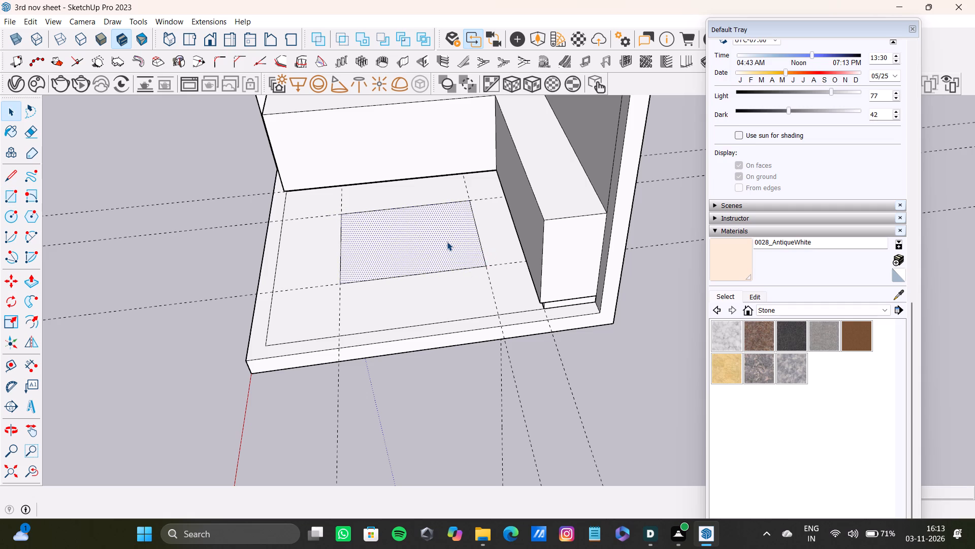
pyautogui.press('p')
pyautogui.moveTo(447, 241); pyautogui.dragTo(432, 204)
pyautogui.scroll(-4, 432, 207)
pyautogui.moveTo(414, 256); pyautogui.dragTo(563, 218, button='middle')
pyautogui.scroll(-3, 512, 232)
pyautogui.keyDown('shift'); pyautogui.moveTo(439, 256); pyautogui.dragTo(437, 264, button='middle'); pyautogui.keyUp('shift')
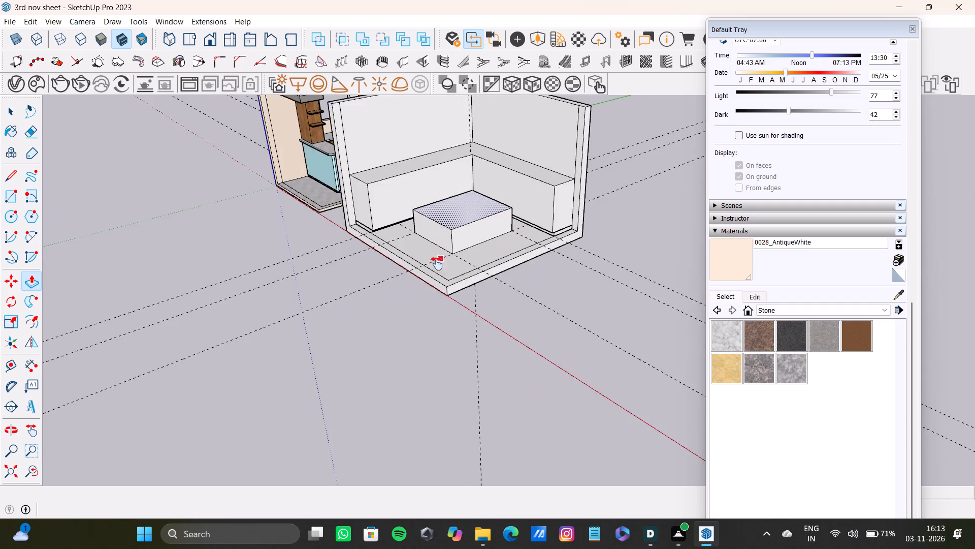
pyautogui.keyDown('shift'); pyautogui.moveTo(437, 264); pyautogui.dragTo(486, 309, button='middle'); pyautogui.keyUp('shift')
pyautogui.scroll(3, 478, 305)
pyautogui.moveTo(473, 295); pyautogui.dragTo(423, 246)
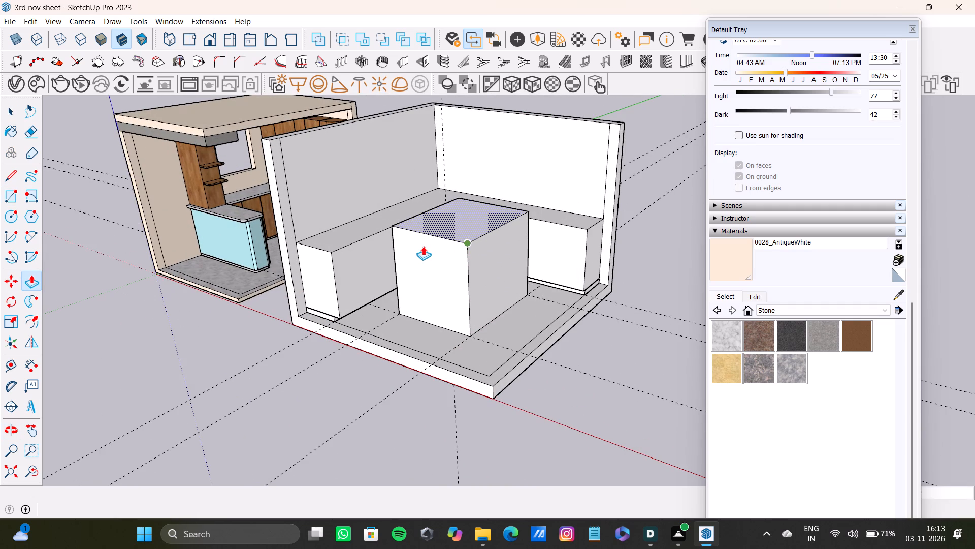
# Push/Pull the central block's top face down to the height of the L-shaped block's top.
pyautogui.moveTo(423, 246); pyautogui.dragTo(430, 262)
pyautogui.moveTo(429, 262); pyautogui.dragTo(524, 247, button='middle')
pyautogui.scroll(4, 314, 221)
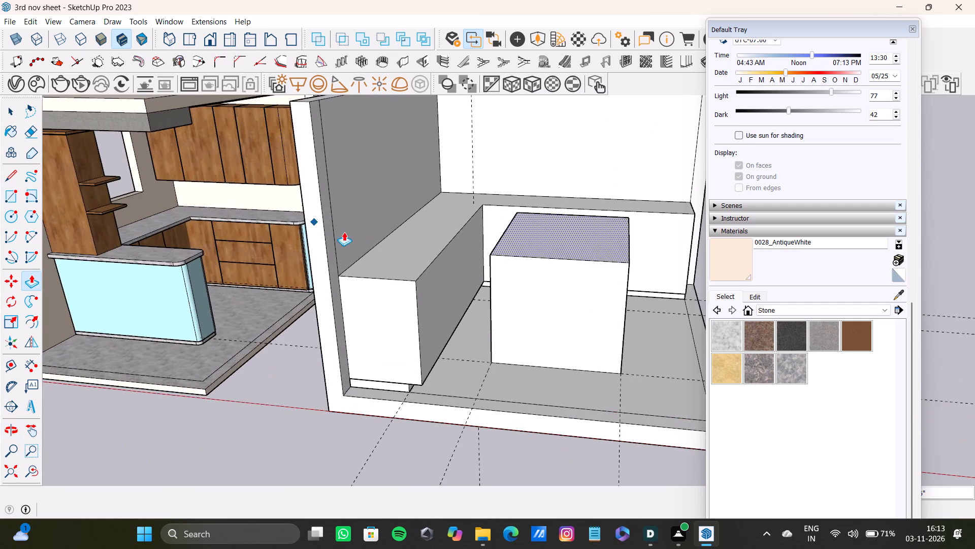
pyautogui.scroll(-4, 407, 247)
pyautogui.moveTo(408, 250); pyautogui.dragTo(447, 192, button='middle')
pyautogui.scroll(4, 493, 224)
pyautogui.moveTo(494, 254); pyautogui.dragTo(493, 314, button='middle')
pyautogui.moveTo(492, 273); pyautogui.dragTo(486, 274)
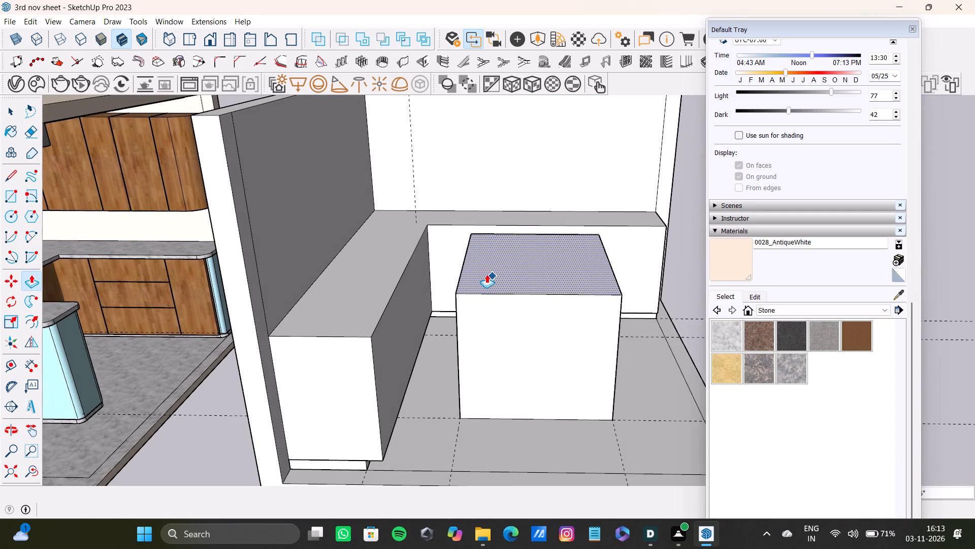
pyautogui.moveTo(486, 274); pyautogui.dragTo(350, 275)
# Push/Pull the central block's face opposite the back-wall block inward, widening the gap between the two.
pyautogui.scroll(-5, 420, 288)
pyautogui.moveTo(427, 300); pyautogui.dragTo(0, 364, button='middle')
pyautogui.moveTo(534, 346); pyautogui.dragTo(557, 403, button='middle')
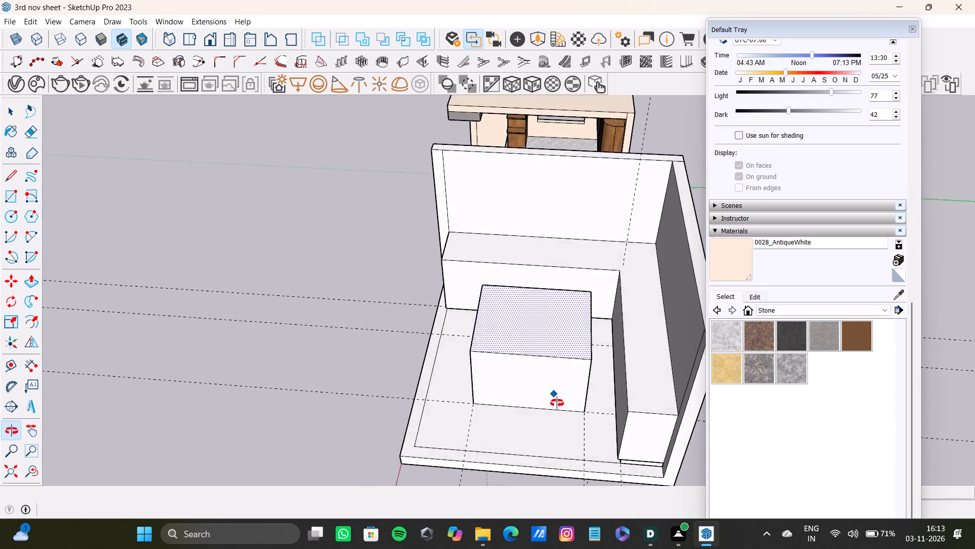
pyautogui.moveTo(557, 403); pyautogui.dragTo(391, 374, button='middle')
pyautogui.scroll(4, 481, 332)
pyautogui.moveTo(299, 340); pyautogui.dragTo(556, 339, button='middle')
pyautogui.moveTo(575, 331); pyautogui.dragTo(495, 350, button='middle')
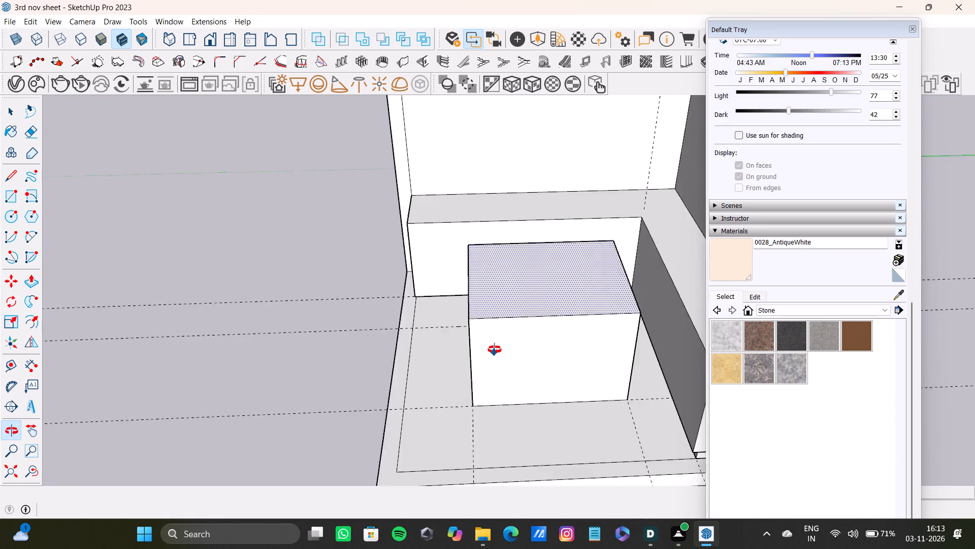
pyautogui.moveTo(495, 350); pyautogui.dragTo(426, 370, button='middle')
pyautogui.scroll(3, 502, 362)
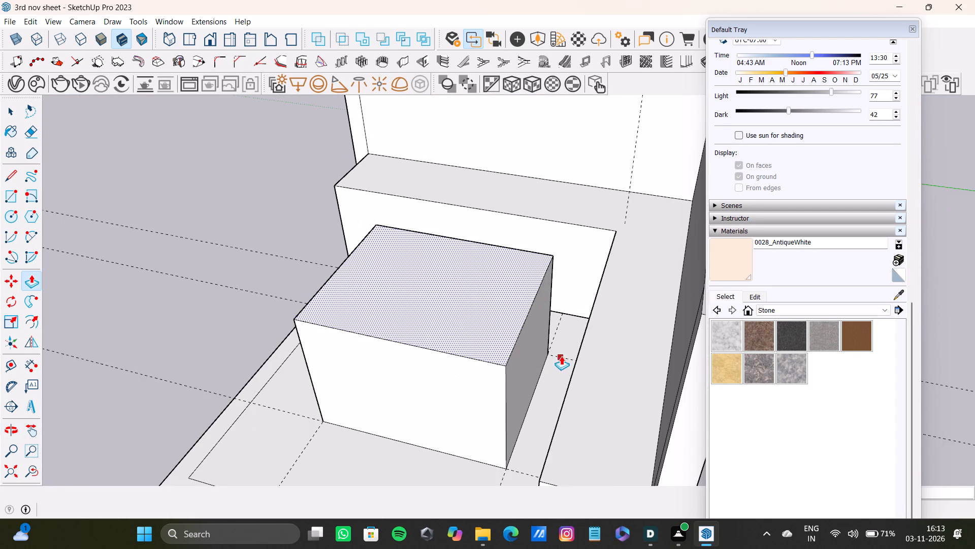
pyautogui.press('space')
pyautogui.click(534, 360)
pyautogui.press('p')
pyautogui.moveTo(534, 359); pyautogui.dragTo(508, 351)
pyautogui.scroll(-4, 507, 352)
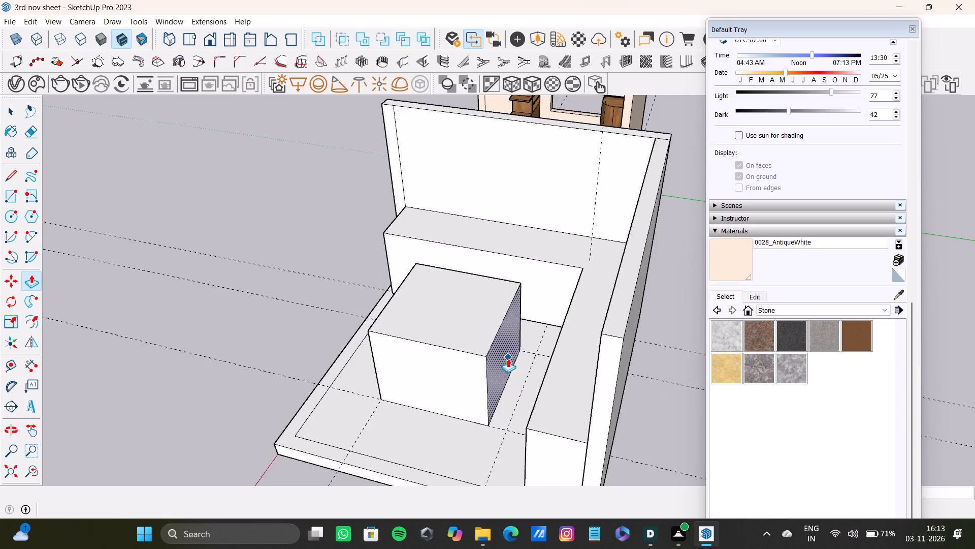
pyautogui.press('space')
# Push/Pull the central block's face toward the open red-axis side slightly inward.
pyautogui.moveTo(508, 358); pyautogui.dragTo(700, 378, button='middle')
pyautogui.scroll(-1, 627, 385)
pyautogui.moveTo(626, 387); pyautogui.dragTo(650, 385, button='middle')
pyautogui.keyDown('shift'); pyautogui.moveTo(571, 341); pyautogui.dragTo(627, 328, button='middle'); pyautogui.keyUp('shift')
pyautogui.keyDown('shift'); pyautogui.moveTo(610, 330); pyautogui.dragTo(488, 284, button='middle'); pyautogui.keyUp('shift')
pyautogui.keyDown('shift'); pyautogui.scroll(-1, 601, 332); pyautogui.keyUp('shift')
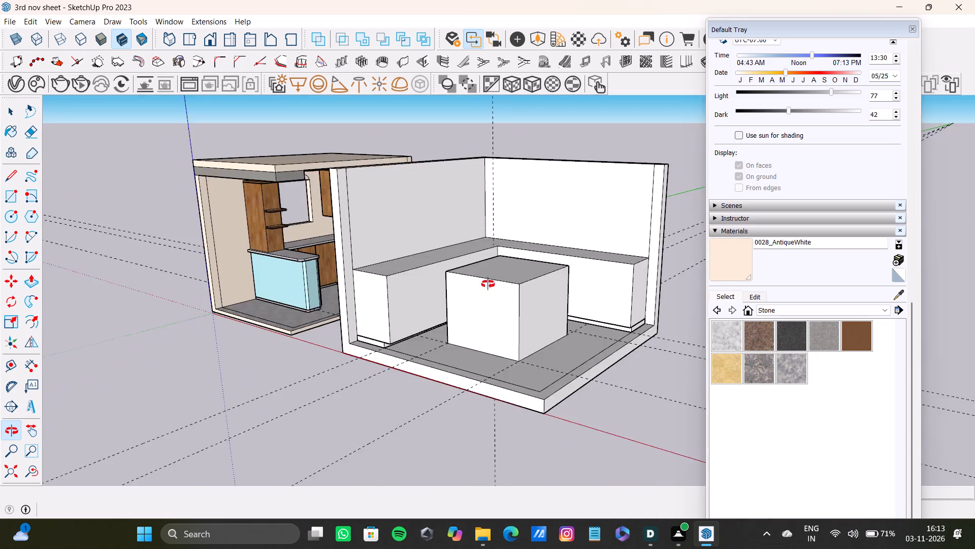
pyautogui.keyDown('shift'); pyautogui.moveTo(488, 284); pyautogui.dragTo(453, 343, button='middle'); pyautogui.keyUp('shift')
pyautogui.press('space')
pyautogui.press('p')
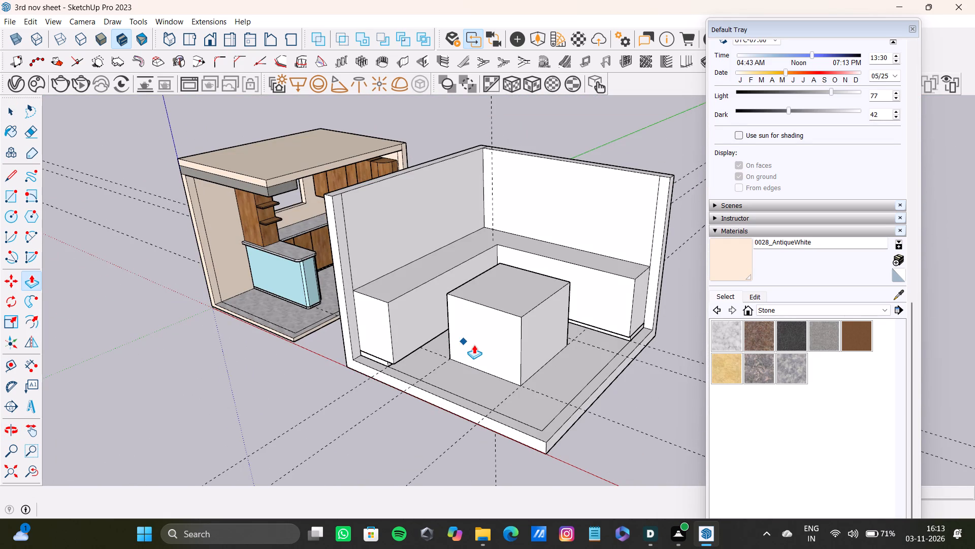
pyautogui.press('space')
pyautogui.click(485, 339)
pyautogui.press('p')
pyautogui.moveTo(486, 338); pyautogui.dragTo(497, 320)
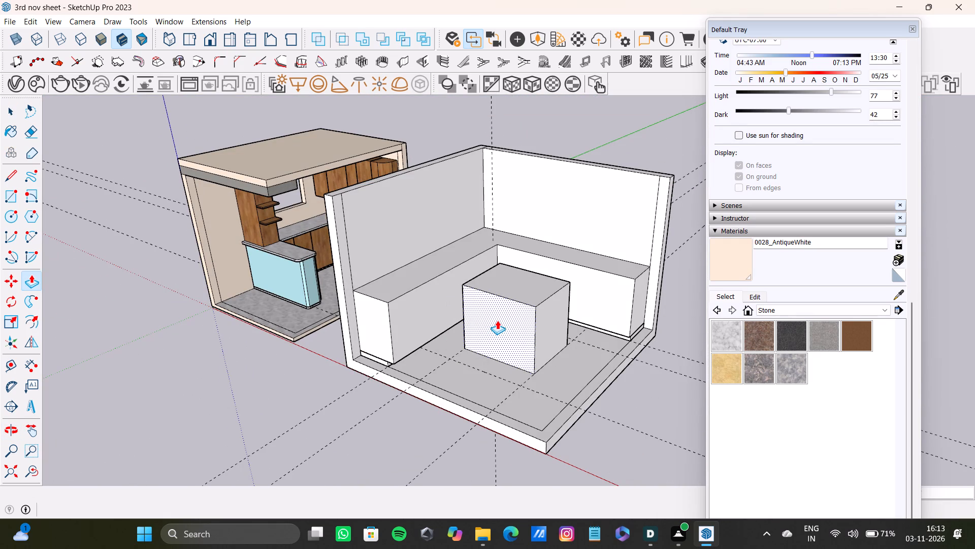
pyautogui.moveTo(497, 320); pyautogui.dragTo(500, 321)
# Push/Pull the central block's face opposite the kitchen-side block inward, widening the gap between the two.
pyautogui.scroll(-4, 500, 321)
pyautogui.moveTo(503, 330); pyautogui.dragTo(619, 443, button='middle')
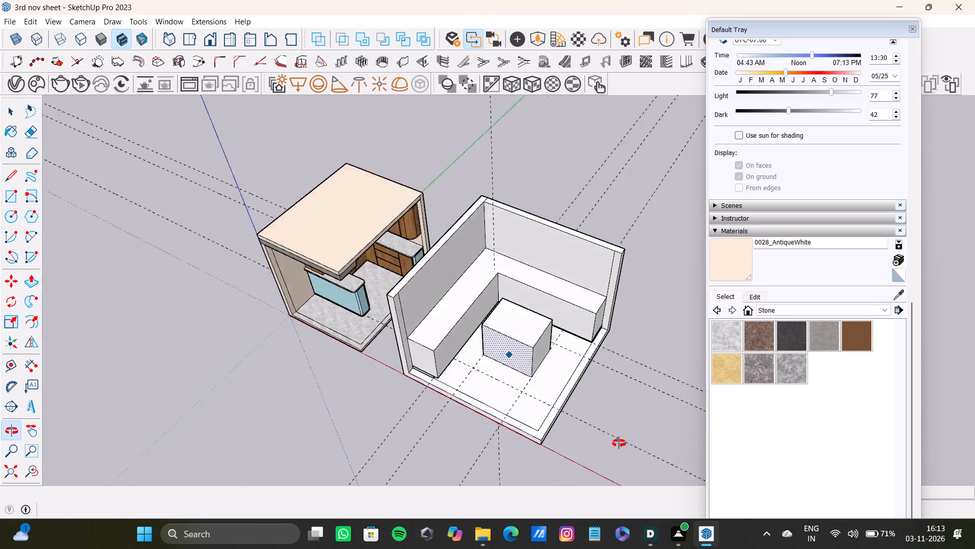
pyautogui.moveTo(619, 443); pyautogui.dragTo(660, 434, button='middle')
pyautogui.scroll(9, 554, 339)
pyautogui.moveTo(518, 337); pyautogui.dragTo(548, 334, button='middle')
pyautogui.scroll(3, 471, 321)
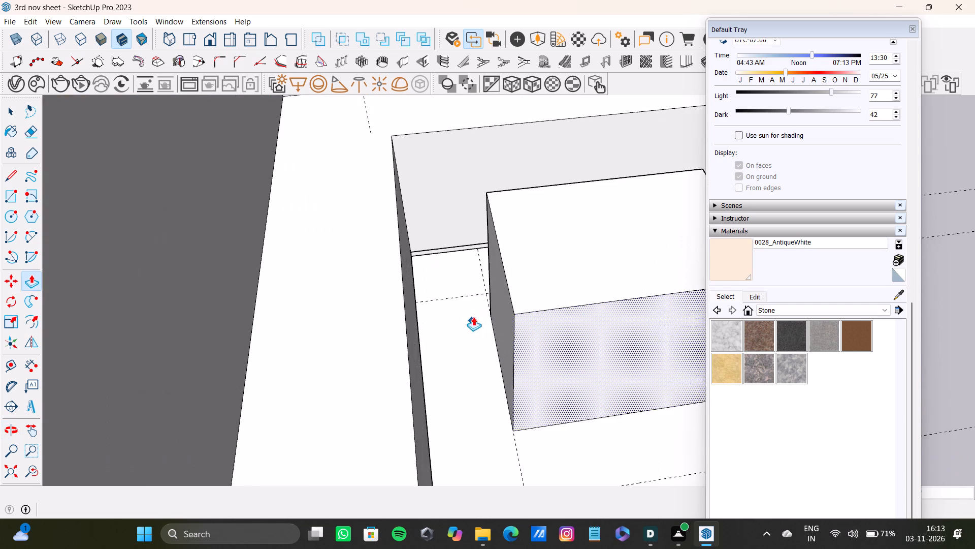
pyautogui.scroll(4, 473, 317)
pyautogui.press('space')
pyautogui.click(500, 307)
pyautogui.press('p')
pyautogui.moveTo(502, 307); pyautogui.dragTo(539, 311)
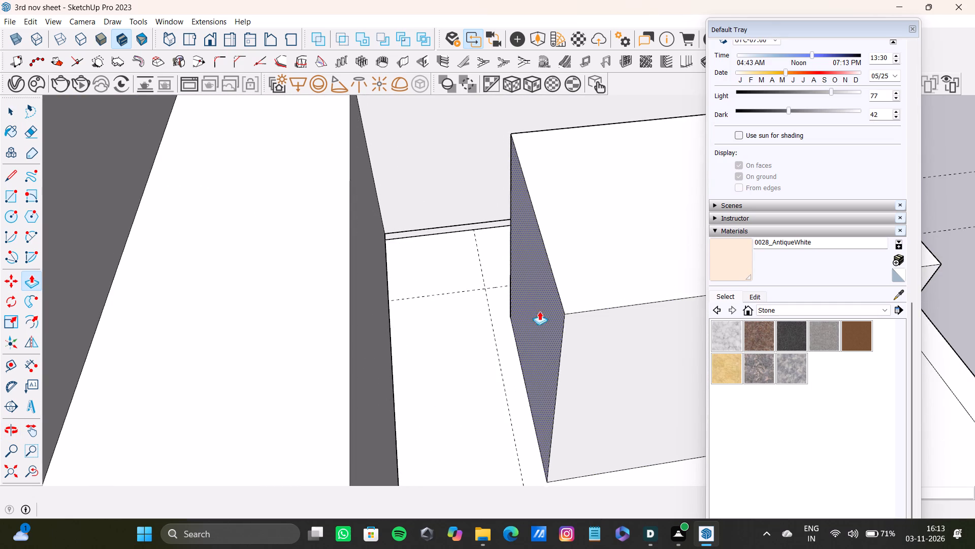
pyautogui.moveTo(539, 311); pyautogui.dragTo(541, 312)
# Push/Pull the central block's face pointing away from the kitchen slightly inward.
pyautogui.scroll(-10, 545, 319)
pyautogui.keyDown('shift'); pyautogui.moveTo(536, 336); pyautogui.dragTo(242, 320, button='middle'); pyautogui.keyUp('shift')
pyautogui.scroll(-7, 510, 373)
pyautogui.moveTo(505, 384); pyautogui.dragTo(441, 250, button='middle')
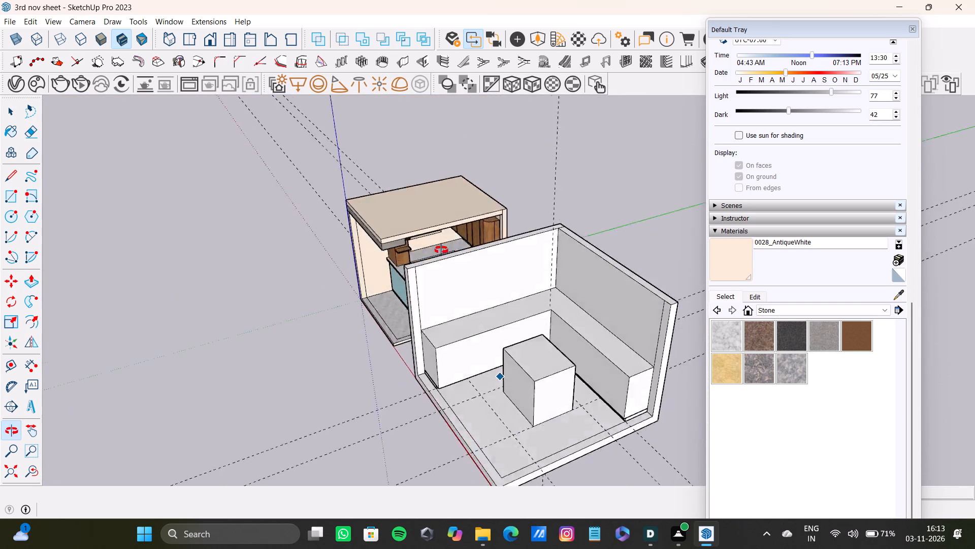
pyautogui.moveTo(441, 250); pyautogui.dragTo(429, 236, button='middle')
pyautogui.scroll(-3, 424, 234)
pyautogui.scroll(8, 486, 311)
pyautogui.press('space')
pyautogui.click(487, 311)
pyautogui.press('p')
pyautogui.click(488, 311)
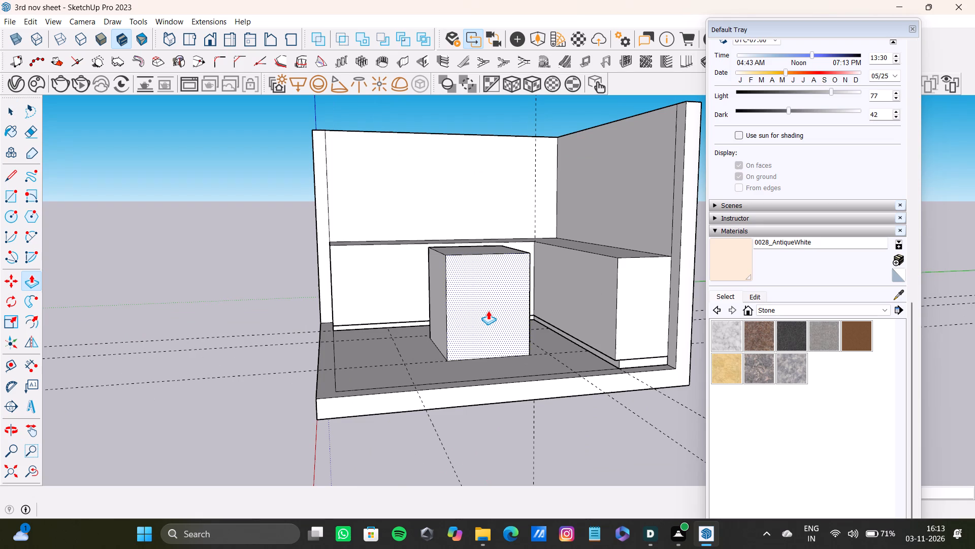
pyautogui.click(494, 318)
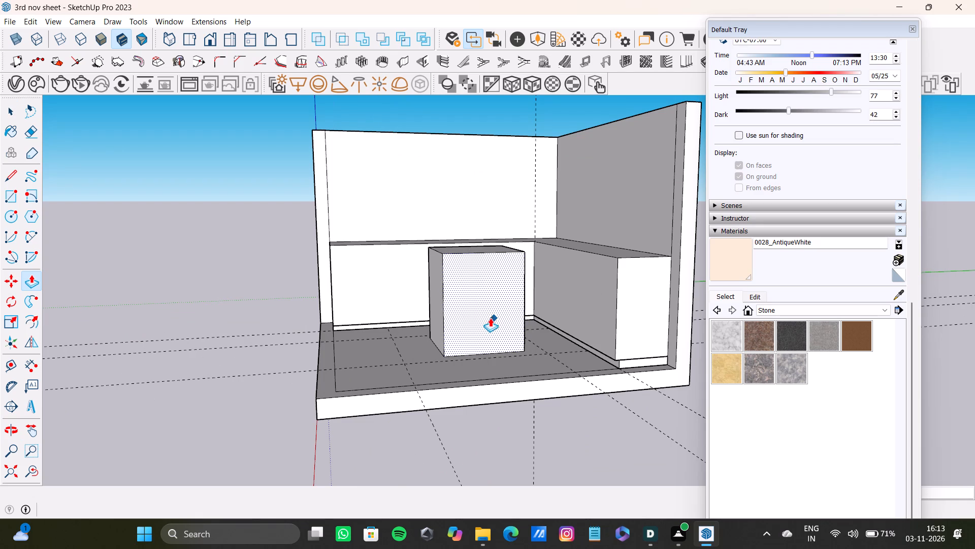
pyautogui.press('space')
# Measure across the central block's top from its kitchen-side edge to the opposite edge.
pyautogui.scroll(-4, 488, 319)
pyautogui.moveTo(488, 321); pyautogui.dragTo(505, 407, button='middle')
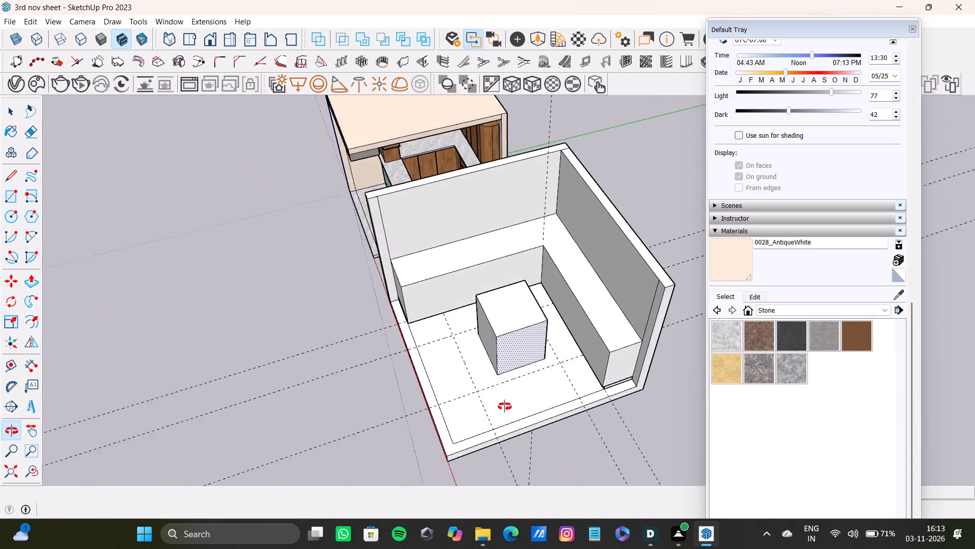
pyautogui.moveTo(505, 407); pyautogui.dragTo(395, 433, button='middle')
pyautogui.press('t')
pyautogui.scroll(3, 413, 384)
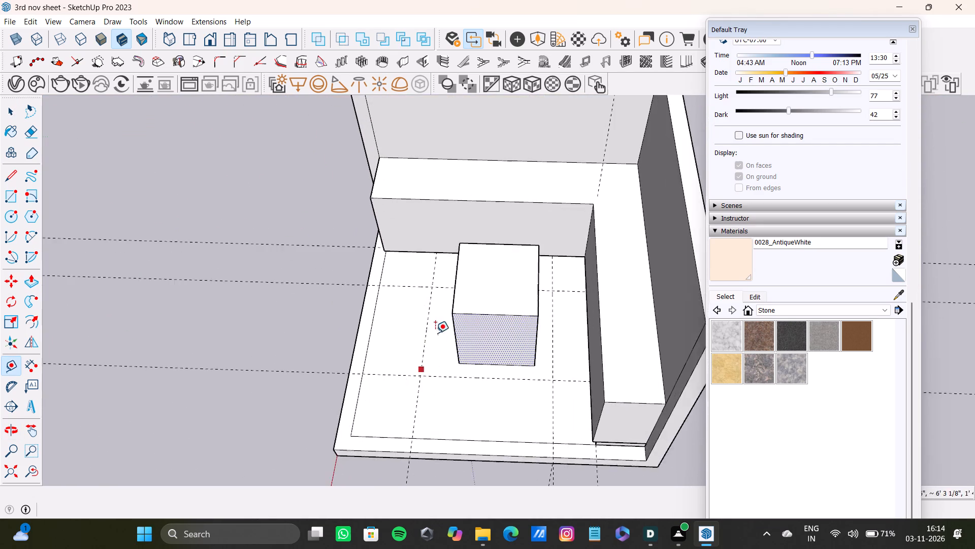
pyautogui.scroll(3, 435, 333)
pyautogui.moveTo(456, 306); pyautogui.dragTo(453, 402, button='middle')
pyautogui.scroll(3, 472, 334)
pyautogui.click(507, 257)
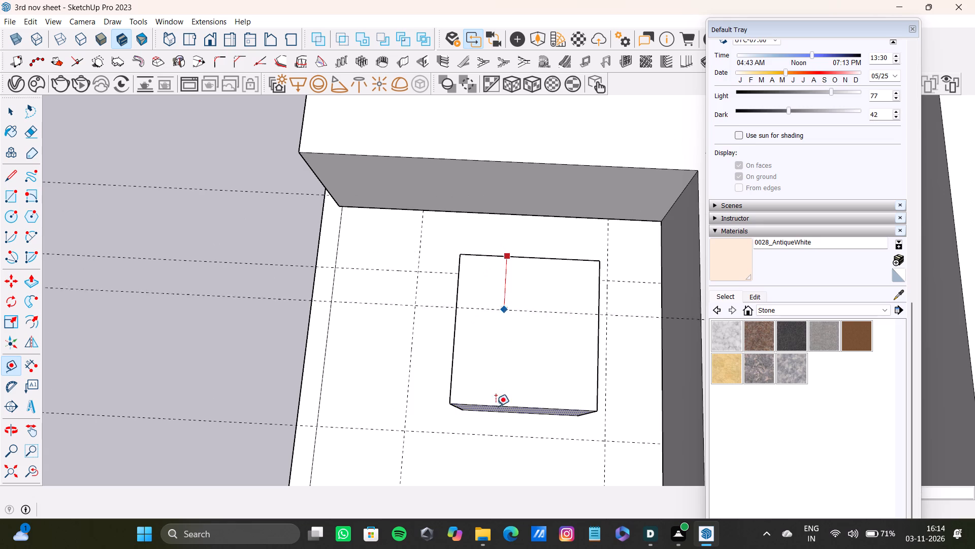
pyautogui.press('space')
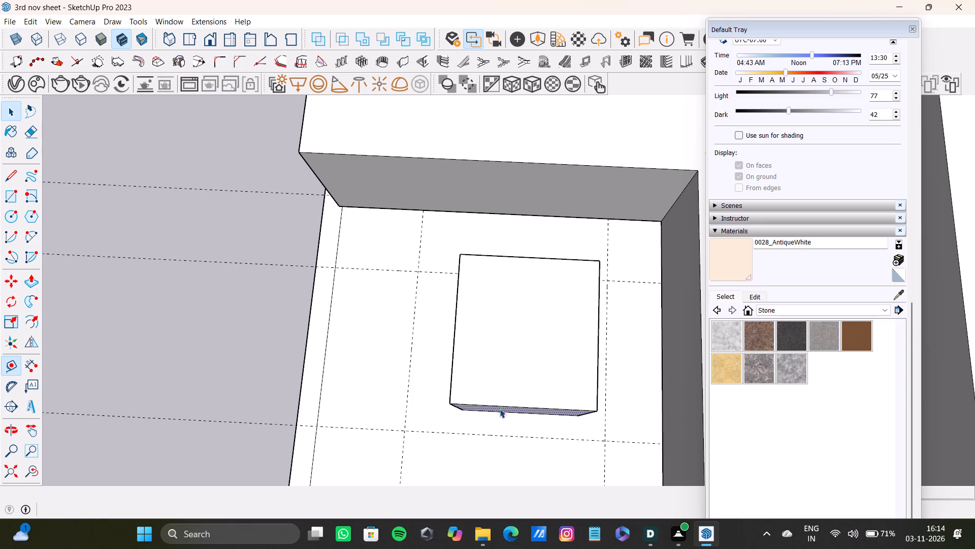
# Push/Pull the central block's face on the open red-axis side outward, lengthening the block beyond the floor guide.
pyautogui.scroll(-3, 523, 394)
pyautogui.moveTo(521, 397); pyautogui.dragTo(565, 368, button='middle')
pyautogui.scroll(4, 355, 335)
pyautogui.moveTo(406, 336); pyautogui.dragTo(526, 326, button='middle')
pyautogui.click(592, 294)
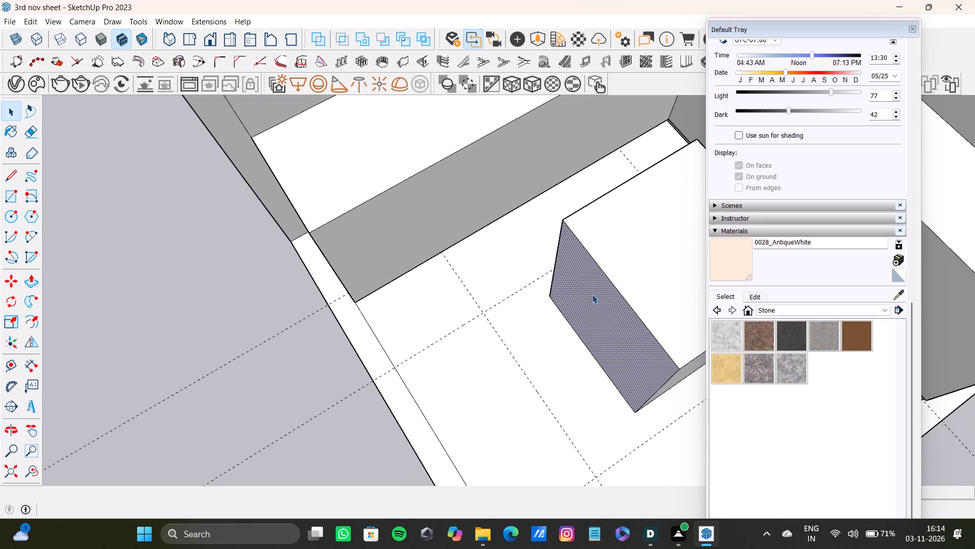
pyautogui.press('p')
pyautogui.moveTo(592, 287); pyautogui.dragTo(511, 309)
# Measure the floor gap between the central block's base and the kitchen-side block.
pyautogui.scroll(-9, 519, 315)
pyautogui.moveTo(523, 320); pyautogui.dragTo(242, 398, button='middle')
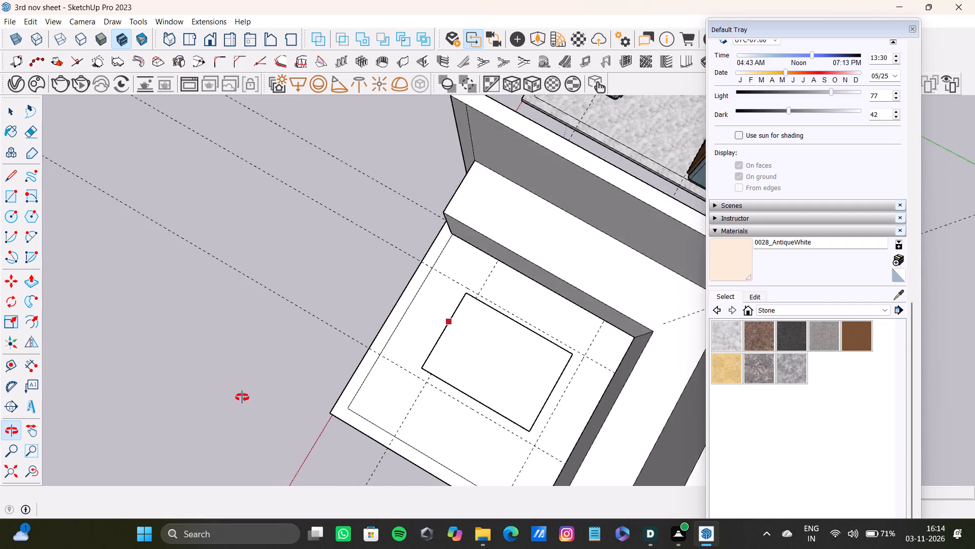
pyautogui.moveTo(242, 398); pyautogui.dragTo(631, 332, button='middle')
pyautogui.scroll(8, 323, 322)
pyautogui.moveTo(521, 342); pyautogui.dragTo(436, 353, button='middle')
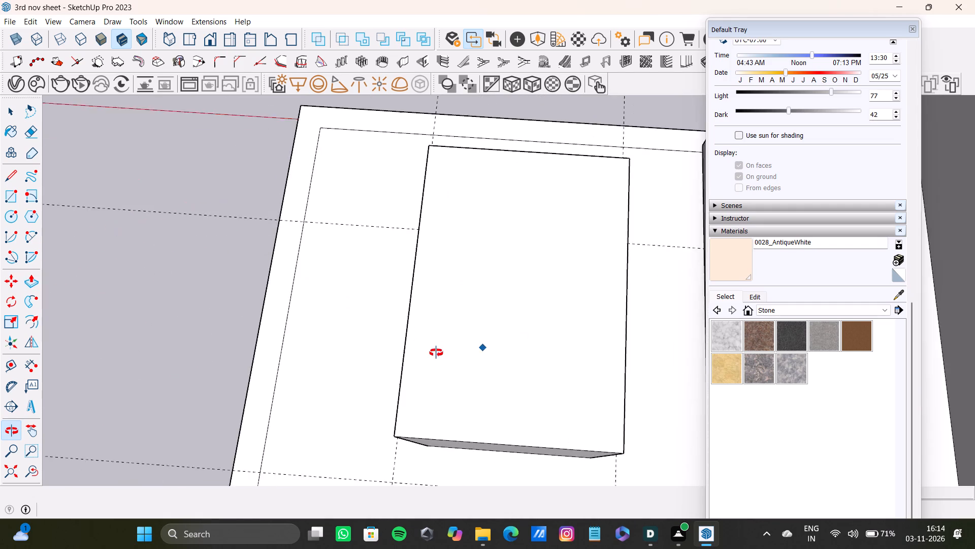
pyautogui.moveTo(436, 353); pyautogui.dragTo(298, 353, button='middle')
pyautogui.press('t')
pyautogui.scroll(5, 576, 374)
pyautogui.moveTo(535, 366); pyautogui.dragTo(521, 318, button='middle')
pyautogui.moveTo(473, 342); pyautogui.dragTo(483, 342)
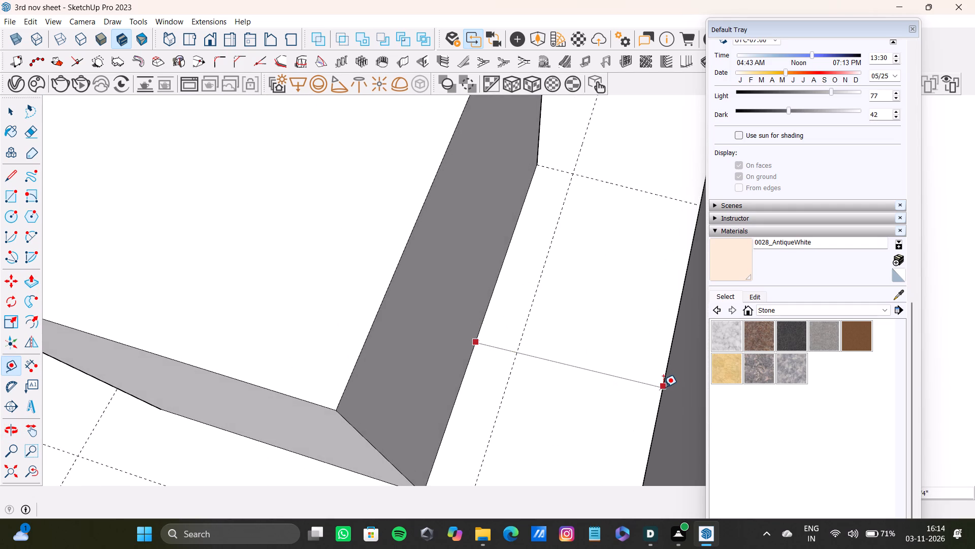
pyautogui.press('space')
# Examine the resized central block's proportions and clearances within the room from several angles.
pyautogui.scroll(-11, 549, 361)
pyautogui.keyDown('shift'); pyautogui.moveTo(539, 365); pyautogui.dragTo(668, 348, button='middle'); pyautogui.keyUp('shift')
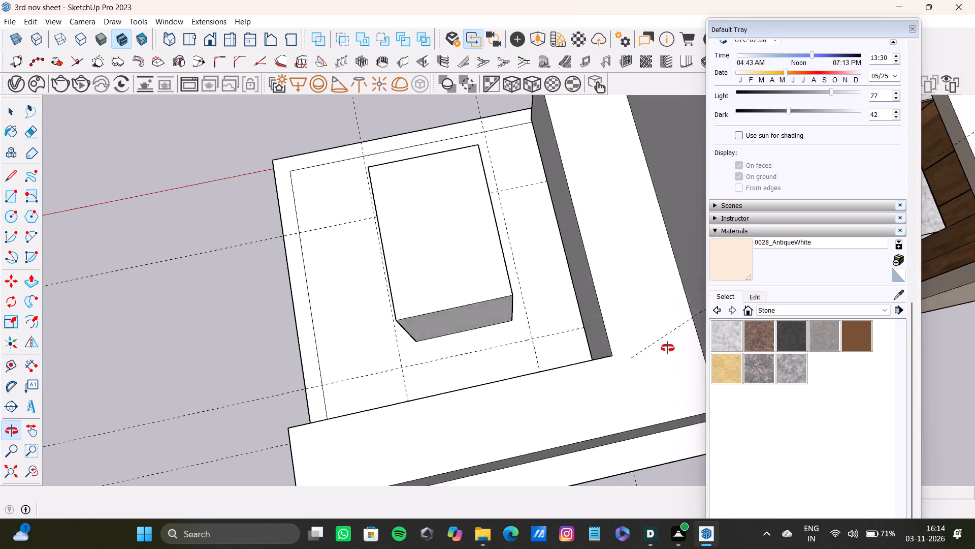
pyautogui.keyDown('shift'); pyautogui.moveTo(668, 348); pyautogui.dragTo(665, 350, button='middle'); pyautogui.keyUp('shift')
pyautogui.scroll(-5, 522, 352)
pyautogui.keyDown('shift'); pyautogui.moveTo(487, 346); pyautogui.dragTo(730, 274, button='middle'); pyautogui.keyUp('shift')
pyautogui.scroll(-4, 532, 330)
pyautogui.moveTo(498, 372); pyautogui.dragTo(655, 367, button='middle')
pyautogui.scroll(9, 501, 308)
pyautogui.scroll(-9, 532, 336)
pyautogui.moveTo(534, 334); pyautogui.dragTo(574, 347, button='middle')
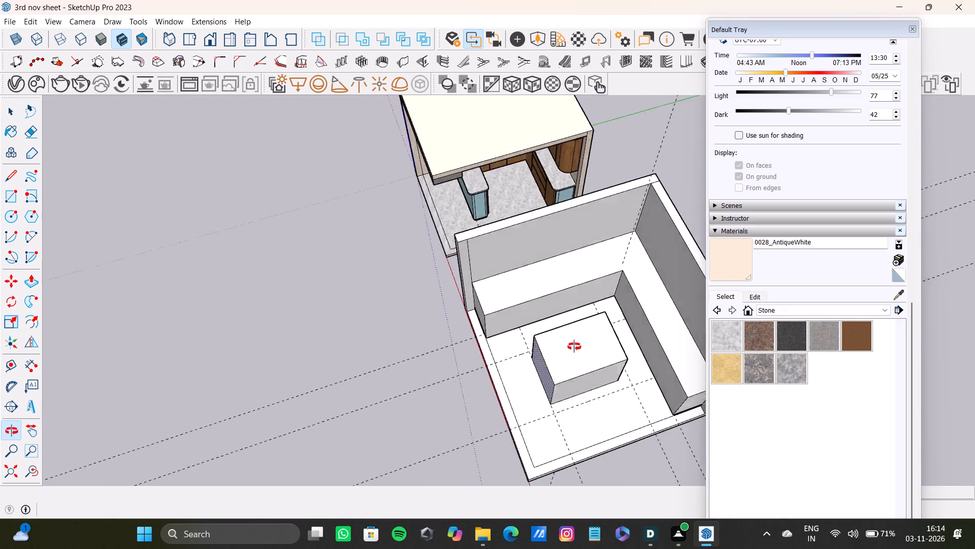
pyautogui.moveTo(574, 347); pyautogui.dragTo(519, 278, button='middle')
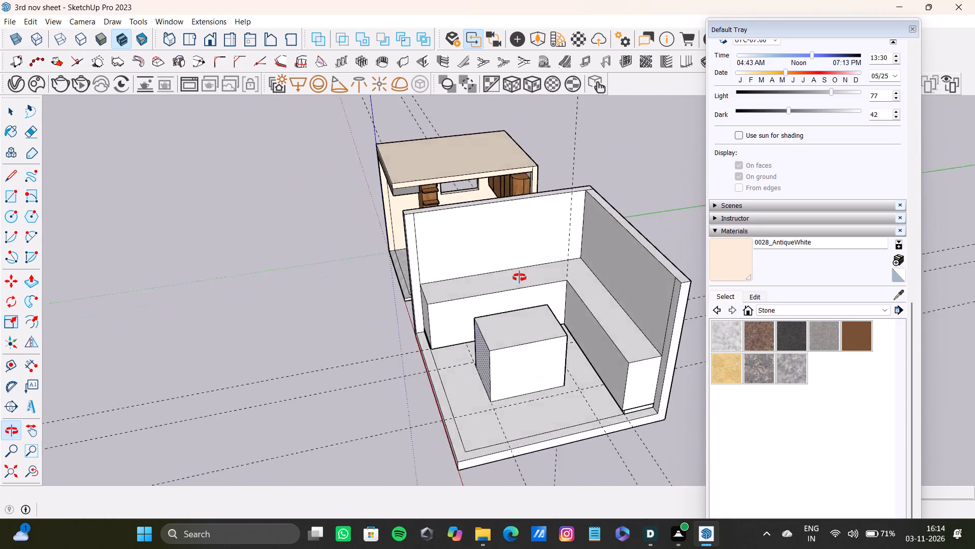
pyautogui.moveTo(519, 278); pyautogui.dragTo(444, 370, button='middle')
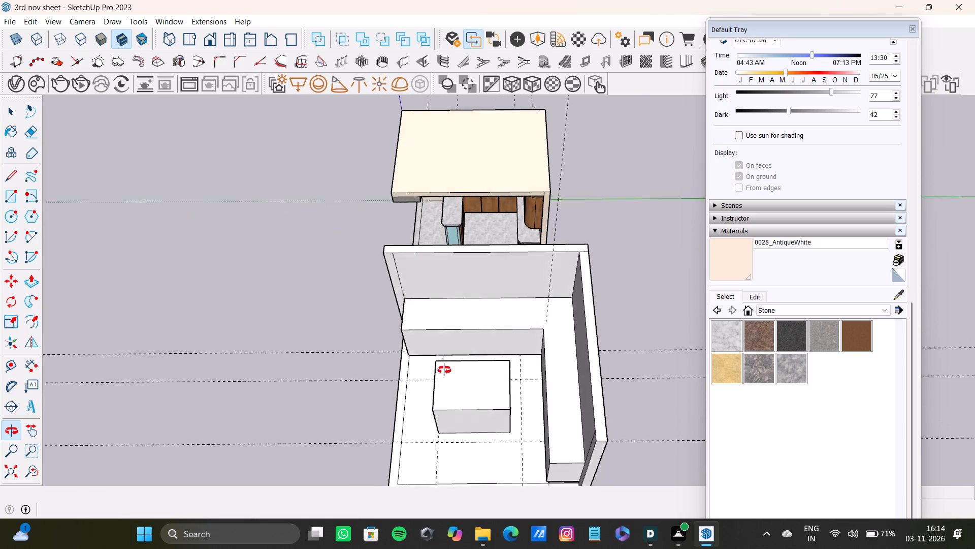
pyautogui.moveTo(444, 370); pyautogui.dragTo(443, 373, button='middle')
pyautogui.scroll(8, 440, 384)
pyautogui.scroll(-12, 451, 377)
pyautogui.moveTo(463, 391); pyautogui.dragTo(590, 375, button='middle')
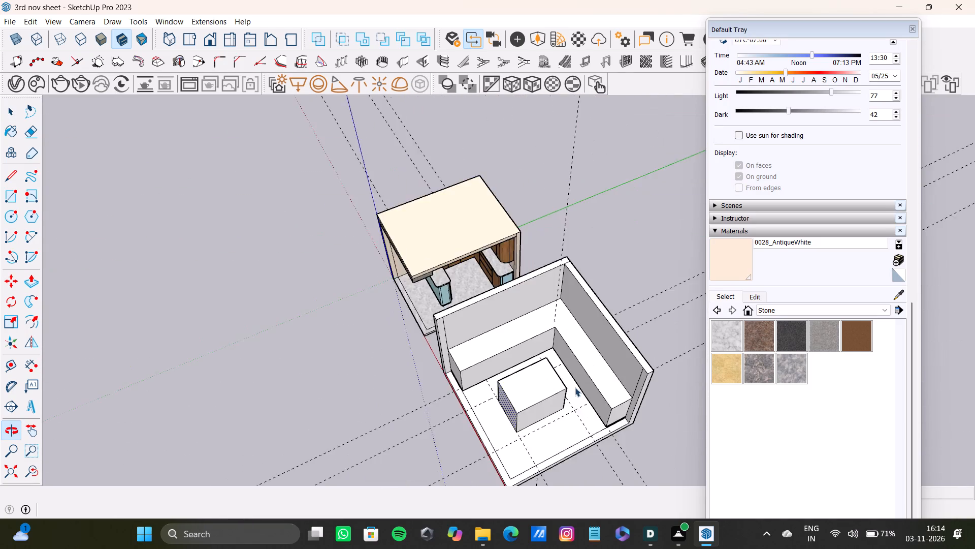
# Select the top and all side faces of the freestanding central block with their edges and make them a group.
pyautogui.scroll(9, 538, 404)
pyautogui.keyDown('shift'); pyautogui.middleClick(523, 403); pyautogui.keyUp('shift')
pyautogui.keyDown('shift'); pyautogui.moveTo(519, 401); pyautogui.dragTo(688, 340, button='middle'); pyautogui.keyUp('shift')
pyautogui.keyDown('shift'); pyautogui.doubleClick(634, 288); pyautogui.keyUp('shift')
pyautogui.keyDown('shift'); pyautogui.doubleClick(632, 325); pyautogui.keyUp('shift')
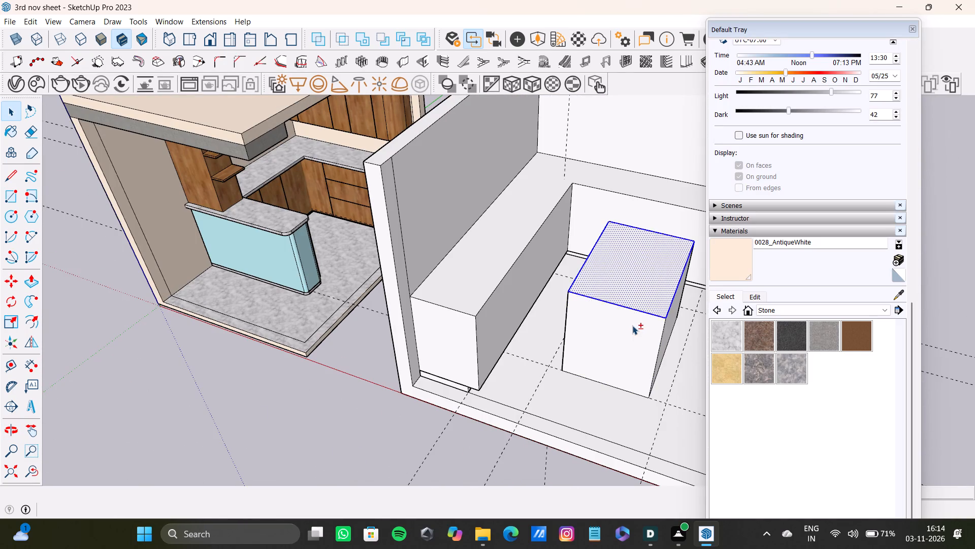
pyautogui.keyDown('shift'); pyautogui.click(637, 290); pyautogui.keyUp('shift')
pyautogui.keyDown('shift'); pyautogui.doubleClick(624, 347); pyautogui.keyUp('shift')
pyautogui.keyDown('shift'); pyautogui.doubleClick(627, 290); pyautogui.keyUp('shift')
pyautogui.keyDown('shift'); pyautogui.moveTo(640, 326); pyautogui.dragTo(497, 321, button='middle'); pyautogui.keyUp('shift')
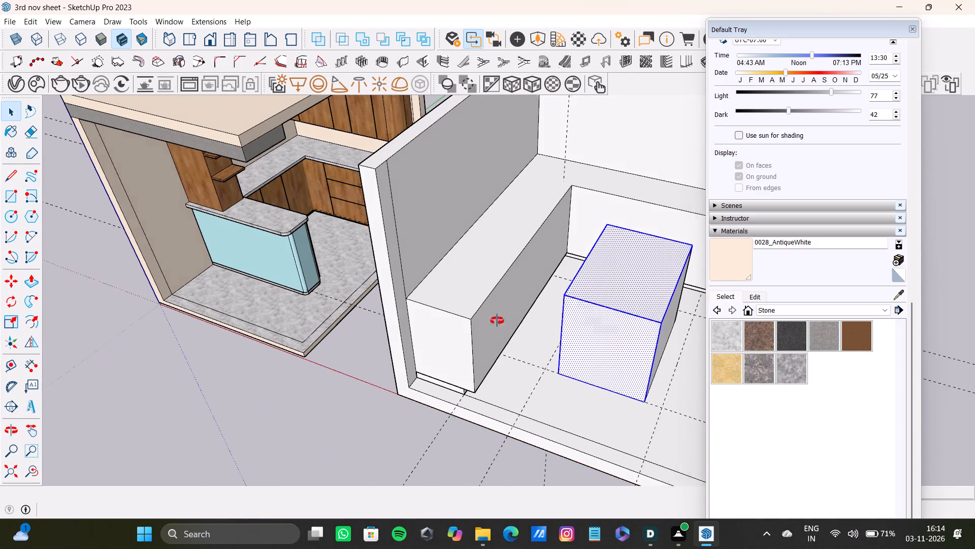
pyautogui.keyDown('shift'); pyautogui.moveTo(497, 321); pyautogui.dragTo(462, 298, button='middle'); pyautogui.keyUp('shift')
pyautogui.keyDown('shift'); pyautogui.doubleClick(568, 334); pyautogui.keyUp('shift')
pyautogui.moveTo(573, 334); pyautogui.dragTo(374, 339, button='middle')
pyautogui.keyDown('shift'); pyautogui.doubleClick(429, 297); pyautogui.keyUp('shift')
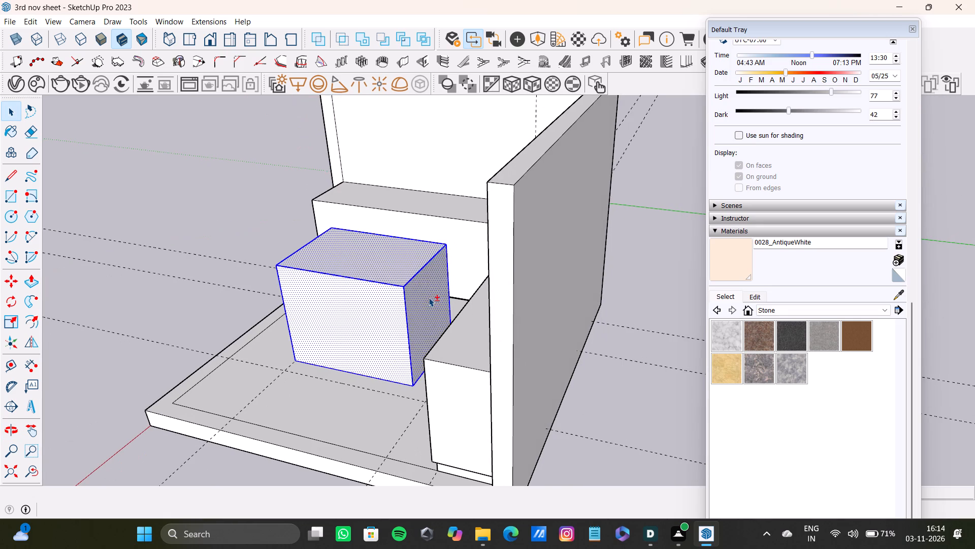
pyautogui.keyDown('shift'); pyautogui.scroll(-4, 385, 325); pyautogui.keyUp('shift')
pyautogui.moveTo(374, 341); pyautogui.dragTo(630, 353, button='middle')
pyautogui.moveTo(348, 319); pyautogui.dragTo(543, 377, button='middle')
pyautogui.keyDown('shift'); pyautogui.scroll(4, 507, 308); pyautogui.keyUp('shift')
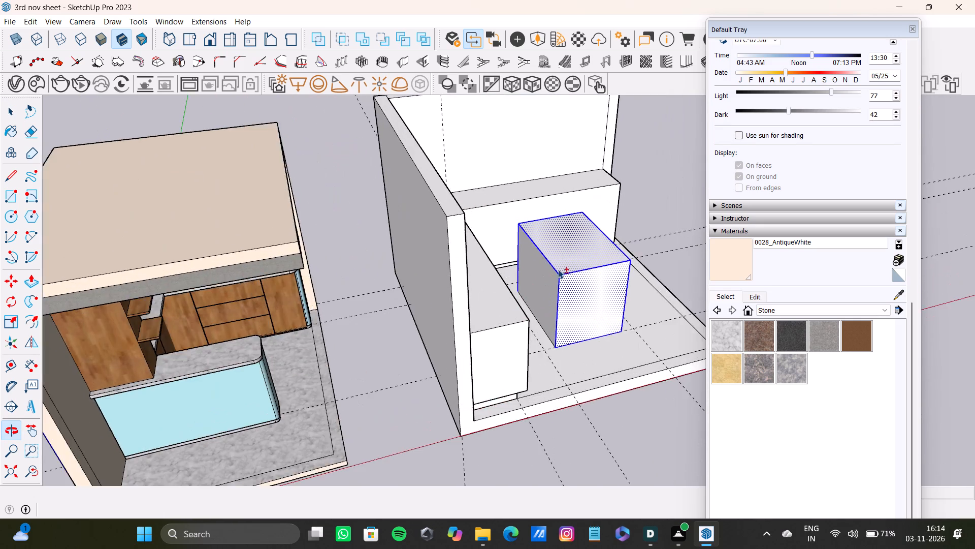
pyautogui.keyDown('shift'); pyautogui.scroll(3, 558, 269); pyautogui.keyUp('shift')
pyautogui.keyDown('shift'); pyautogui.doubleClick(559, 270); pyautogui.keyUp('shift')
pyautogui.keyDown('shift'); pyautogui.doubleClick(568, 253); pyautogui.keyUp('shift')
pyautogui.keyDown('shift'); pyautogui.doubleClick(549, 286); pyautogui.keyUp('shift')
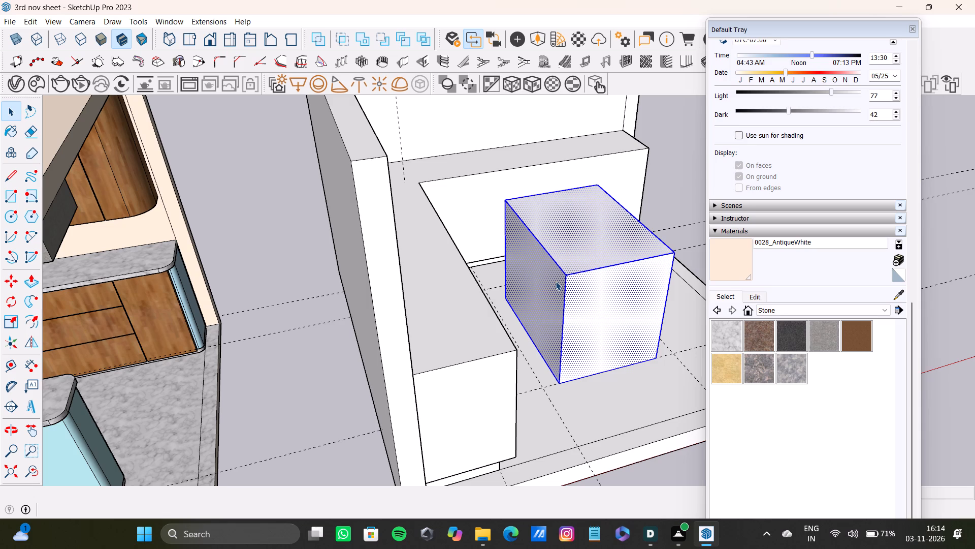
pyautogui.scroll(-11, 576, 308)
pyautogui.scroll(-16, 611, 313)
pyautogui.moveTo(607, 313); pyautogui.dragTo(341, 293, button='middle')
pyautogui.scroll(4, 626, 314)
pyautogui.keyDown('shift'); pyautogui.moveTo(656, 358); pyautogui.dragTo(580, 271, button='middle'); pyautogui.keyUp('shift')
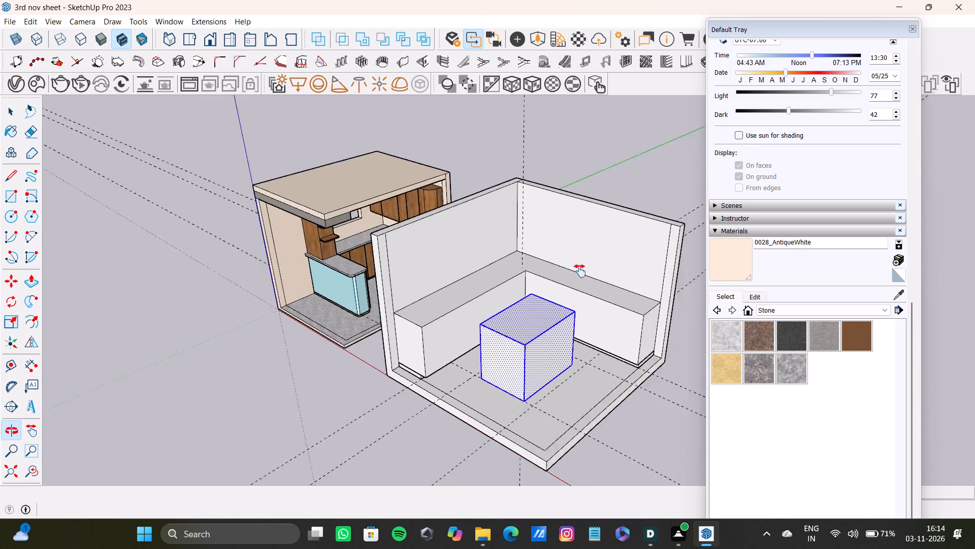
pyautogui.keyDown('shift'); pyautogui.moveTo(580, 271); pyautogui.dragTo(491, 228, button='middle'); pyautogui.keyUp('shift')
pyautogui.scroll(12, 509, 286)
pyautogui.scroll(-8, 464, 291)
pyautogui.moveTo(464, 291); pyautogui.dragTo(497, 351, button='middle')
pyautogui.rightClick(453, 319)
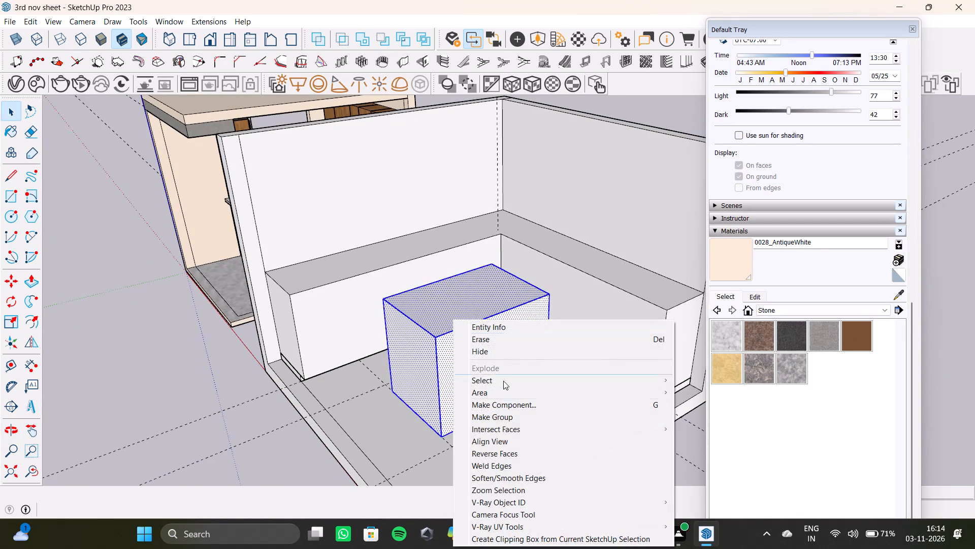
pyautogui.click(498, 419)
pyautogui.scroll(-10, 499, 417)
pyautogui.press('space')
pyautogui.click(565, 190)
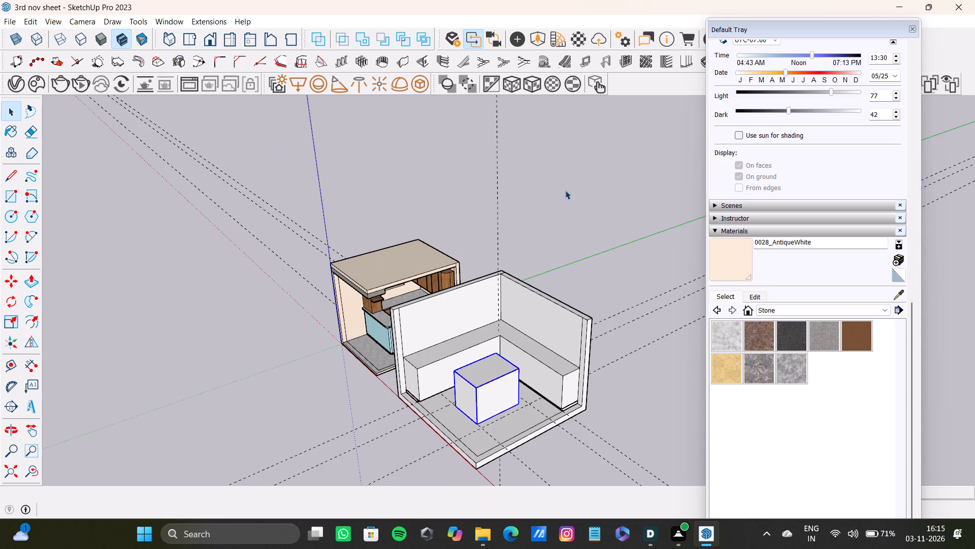
# Select the L-shaped block's top, inner side and end faces with their edges and make them a group.
pyautogui.scroll(9, 507, 374)
pyautogui.moveTo(455, 378); pyautogui.dragTo(433, 364, button='middle')
pyautogui.scroll(8, 347, 363)
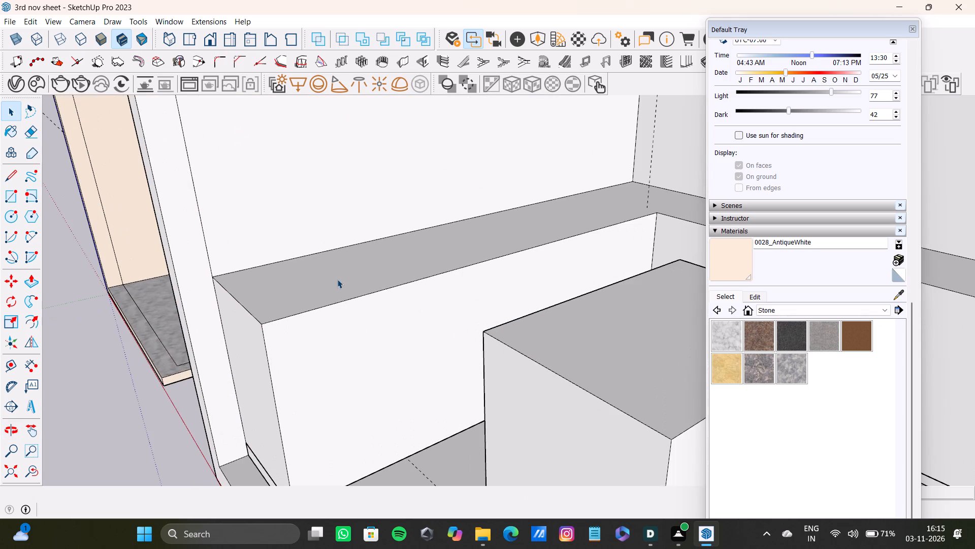
pyautogui.doubleClick(337, 279)
pyautogui.doubleClick(336, 344)
pyautogui.doubleClick(242, 338)
pyautogui.click(296, 288)
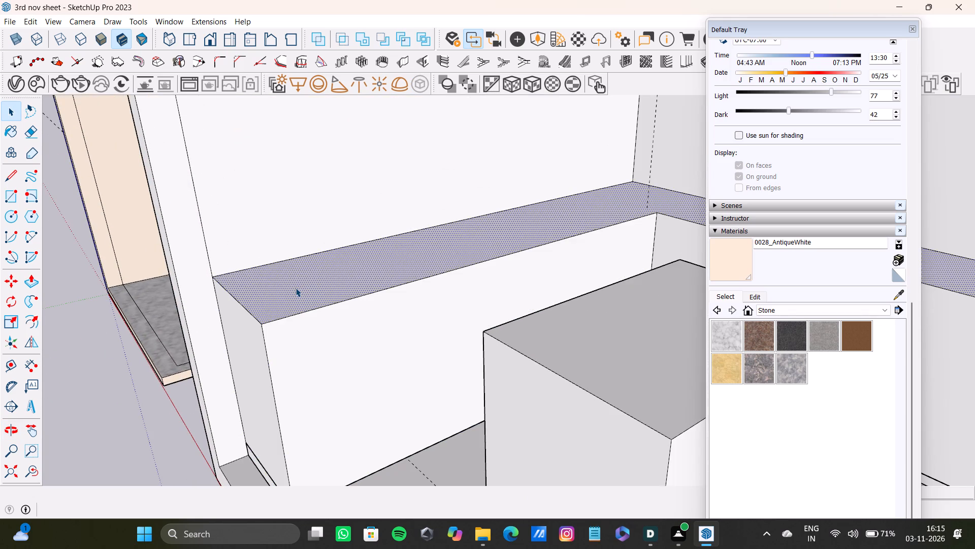
pyautogui.scroll(-7, 326, 312)
pyautogui.moveTo(326, 312); pyautogui.dragTo(261, 406, button='middle')
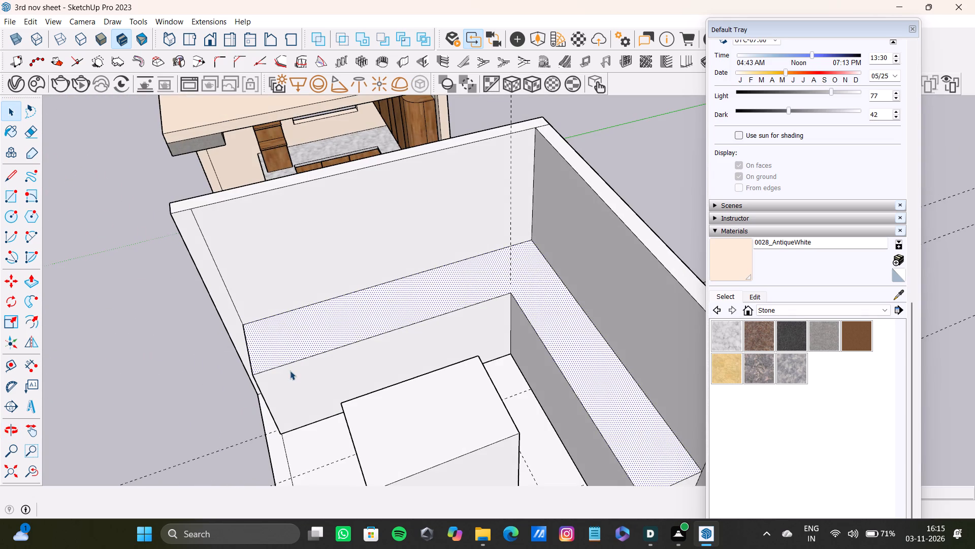
pyautogui.press('r')
pyautogui.scroll(4, 252, 342)
pyautogui.press('space')
pyautogui.keyDown('shift'); pyautogui.doubleClick(372, 338); pyautogui.keyUp('shift')
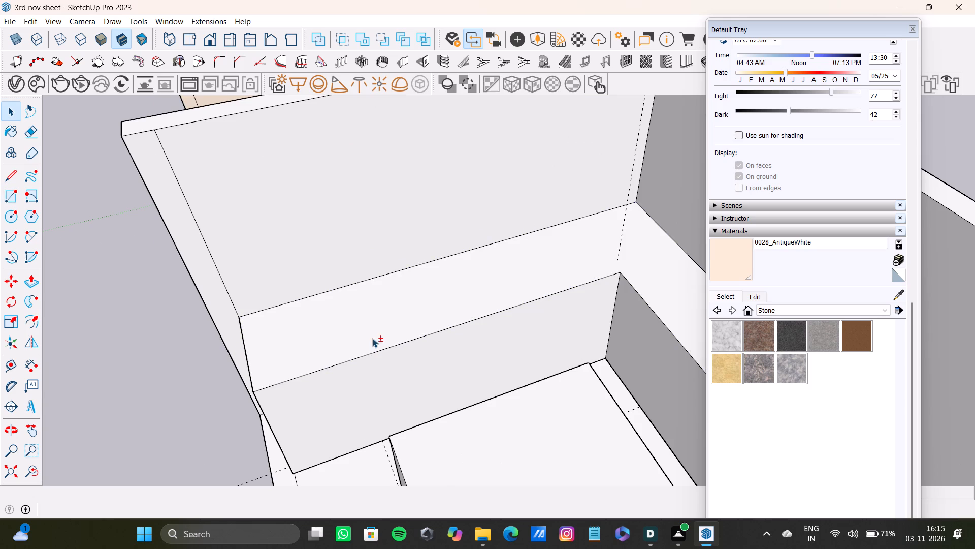
pyautogui.keyDown('shift'); pyautogui.doubleClick(383, 392); pyautogui.keyUp('shift')
pyautogui.keyDown('shift'); pyautogui.doubleClick(368, 320); pyautogui.keyUp('shift')
pyautogui.keyDown('shift'); pyautogui.doubleClick(652, 316); pyautogui.keyUp('shift')
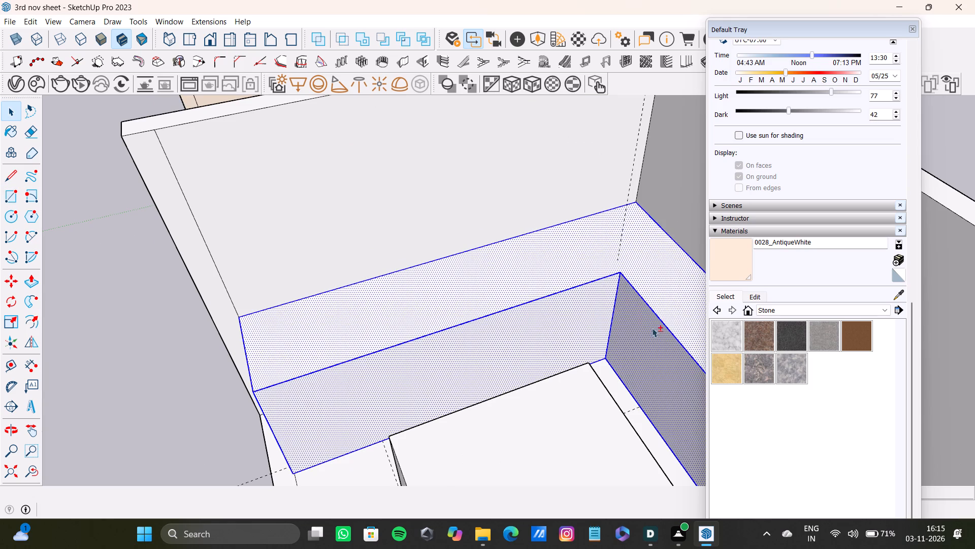
pyautogui.keyDown('shift'); pyautogui.scroll(-5, 654, 321); pyautogui.keyUp('shift')
pyautogui.keyDown('shift'); pyautogui.moveTo(637, 305); pyautogui.dragTo(431, 265, button='middle'); pyautogui.keyUp('shift')
pyautogui.scroll(-3, 474, 322)
pyautogui.moveTo(493, 350); pyautogui.dragTo(481, 317, button='middle')
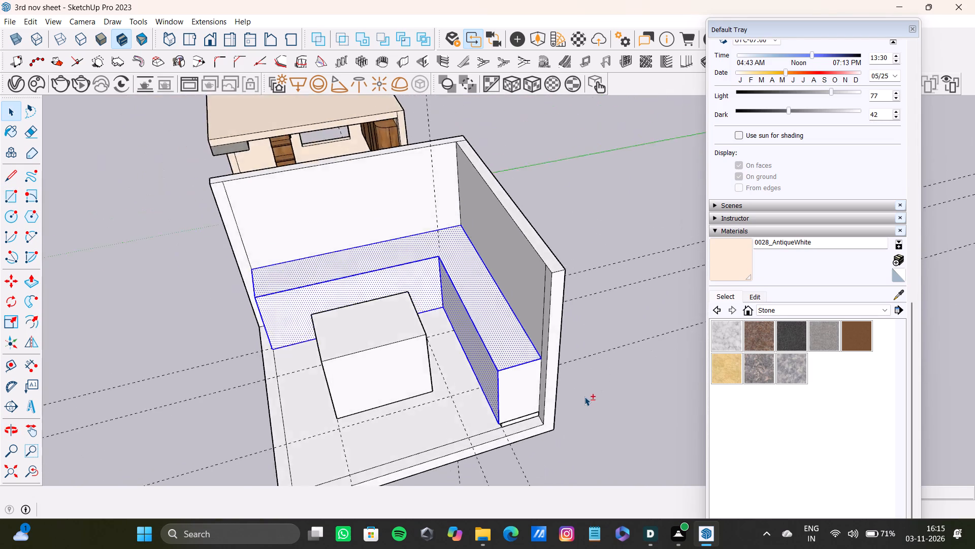
pyautogui.keyDown('shift'); pyautogui.scroll(4, 584, 396); pyautogui.keyUp('shift')
pyautogui.keyDown('shift'); pyautogui.doubleClick(498, 393); pyautogui.keyUp('shift')
pyautogui.moveTo(222, 315); pyautogui.dragTo(415, 324, button='middle')
pyautogui.scroll(-3, 405, 331)
pyautogui.keyDown('shift'); pyautogui.moveTo(380, 352); pyautogui.dragTo(405, 223, button='middle'); pyautogui.keyUp('shift')
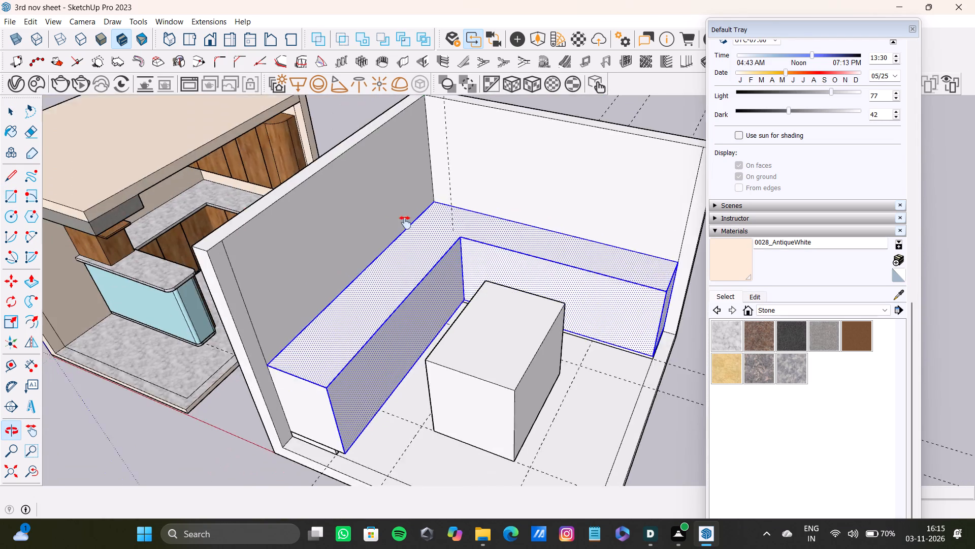
pyautogui.keyDown('shift'); pyautogui.moveTo(405, 223); pyautogui.dragTo(396, 207, button='middle'); pyautogui.keyUp('shift')
pyautogui.scroll(6, 334, 277)
pyautogui.keyDown('shift'); pyautogui.doubleClick(325, 289); pyautogui.keyUp('shift')
pyautogui.keyDown('shift'); pyautogui.scroll(-5, 337, 291); pyautogui.keyUp('shift')
pyautogui.moveTo(336, 278); pyautogui.dragTo(334, 289, button='middle')
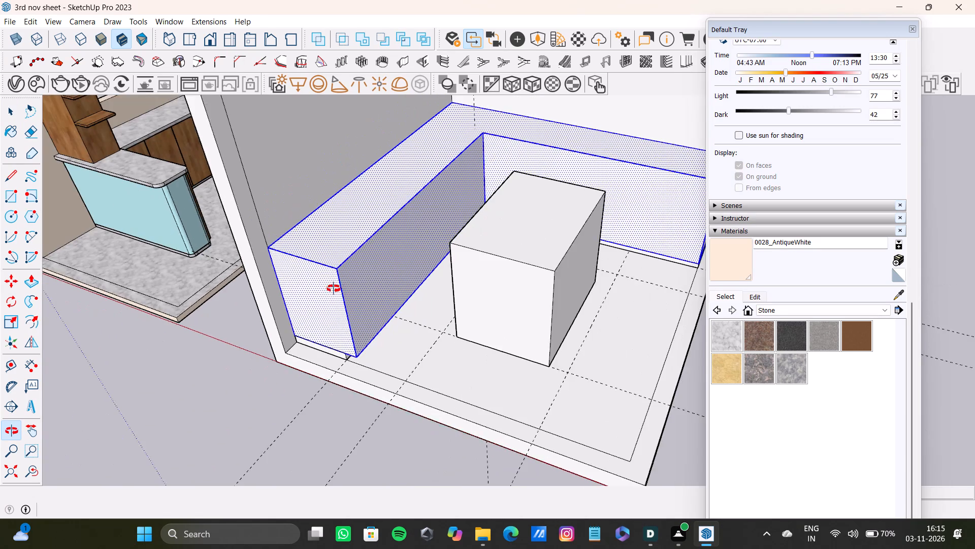
pyautogui.moveTo(334, 289); pyautogui.dragTo(294, 309, button='middle')
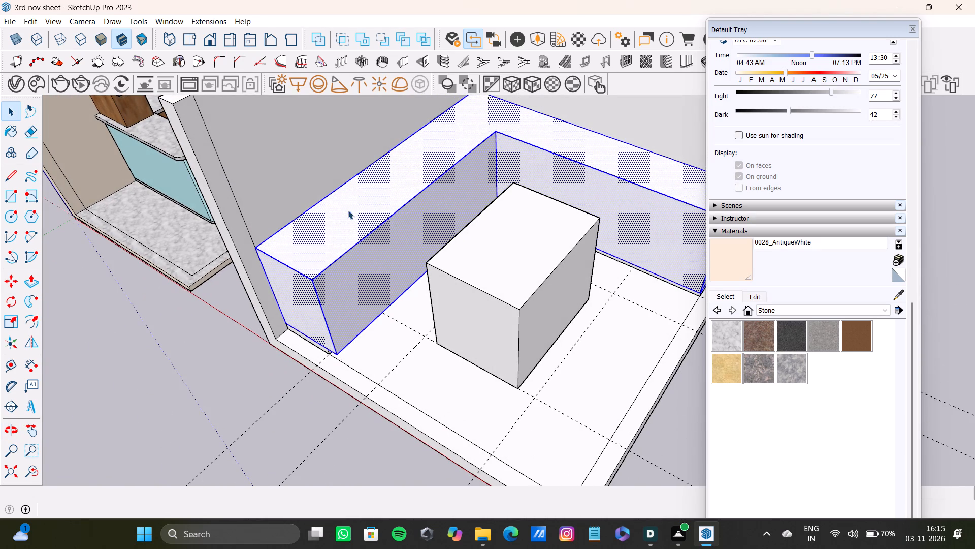
pyautogui.rightClick(348, 210)
pyautogui.click(386, 309)
pyautogui.scroll(-4, 386, 309)
pyautogui.moveTo(386, 312); pyautogui.dragTo(372, 221, button='middle')
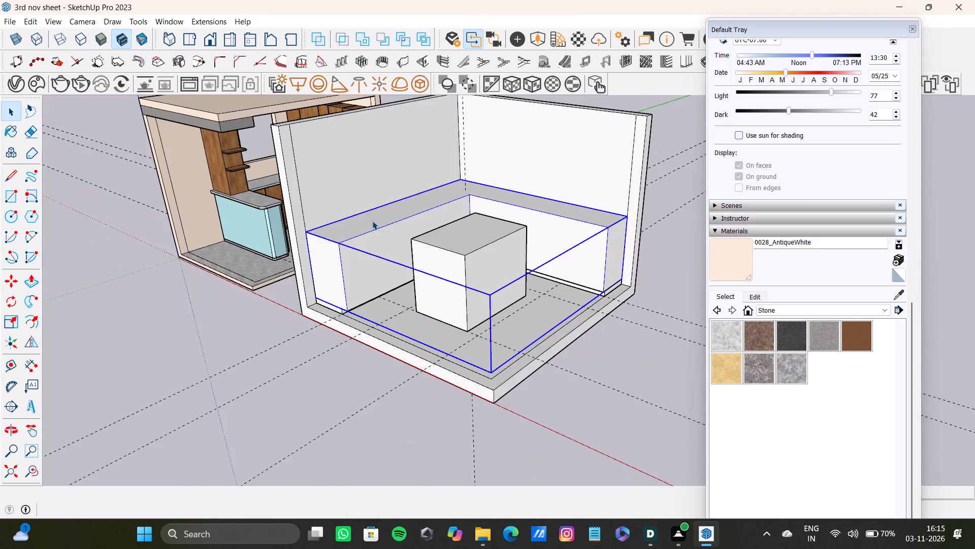
pyautogui.press('space')
pyautogui.click(683, 230)
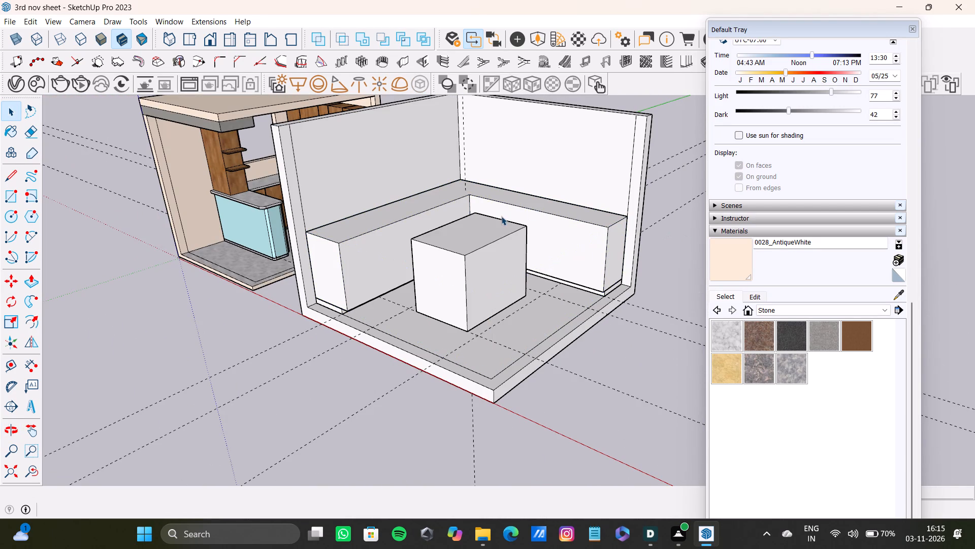
# Draw a rectangle covering the top of the L-shaped block's kitchen-side arm, from its open-end back corner to the adjoining wall.
pyautogui.press('r')
pyautogui.scroll(4, 268, 268)
pyautogui.moveTo(304, 270); pyautogui.dragTo(143, 350, button='middle')
pyautogui.scroll(-4, 156, 357)
pyautogui.keyDown('shift'); pyautogui.moveTo(337, 291); pyautogui.dragTo(308, 358, button='middle'); pyautogui.keyUp('shift')
pyautogui.scroll(4, 287, 315)
pyautogui.click(248, 288)
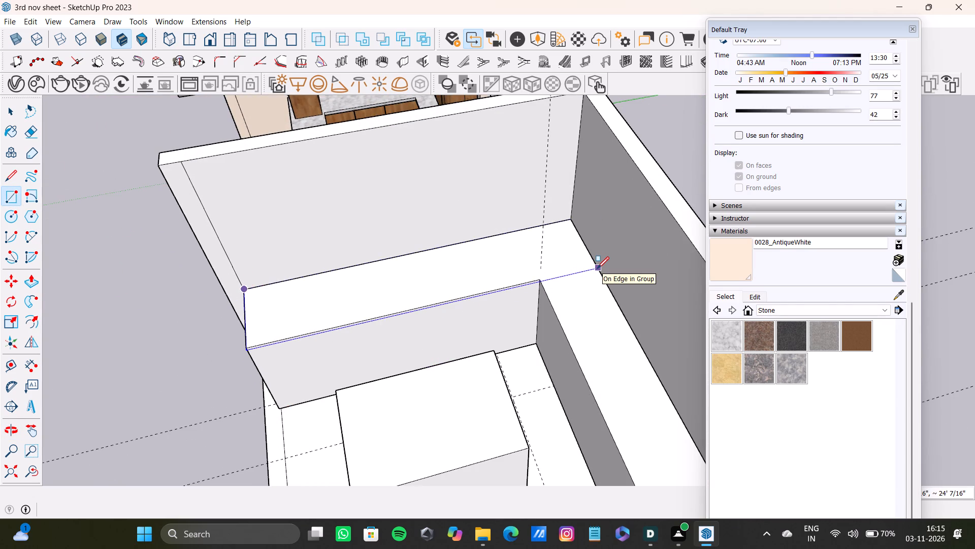
pyautogui.scroll(6, 595, 266)
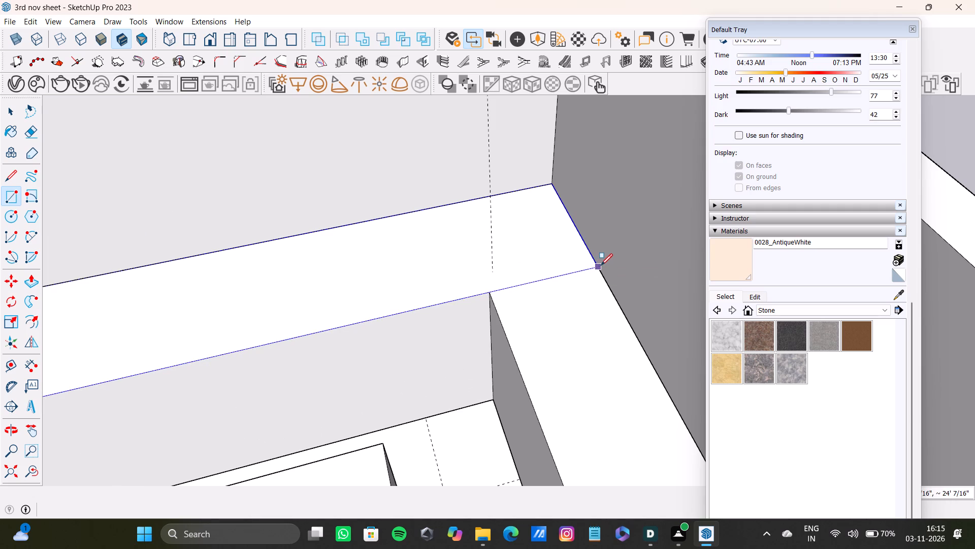
pyautogui.click(601, 265)
# Push/Pull the new rectangle upward into a thin slab on top of the kitchen-side arm.
pyautogui.press('space')
pyautogui.click(554, 259)
pyautogui.press('p')
pyautogui.moveTo(553, 259); pyautogui.dragTo(546, 255)
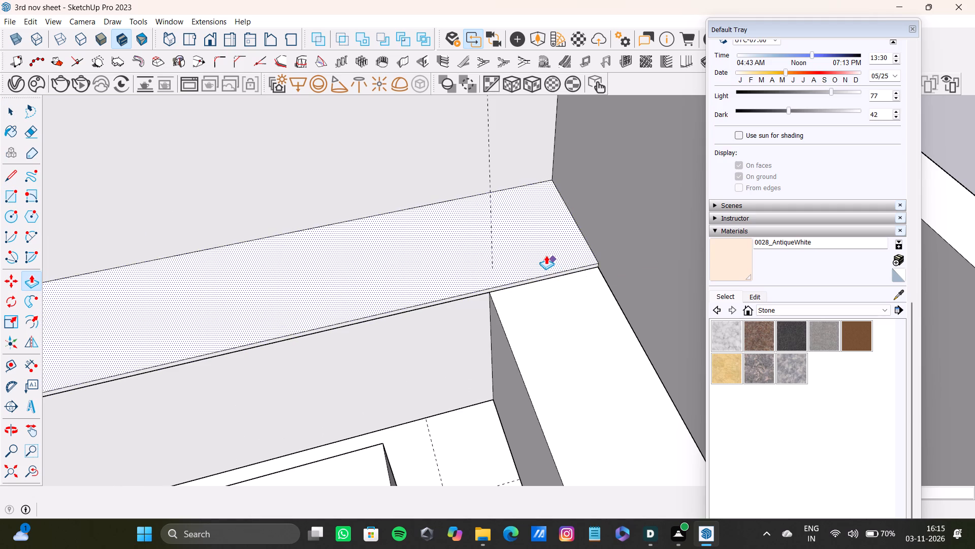
pyautogui.moveTo(546, 255); pyautogui.dragTo(544, 249)
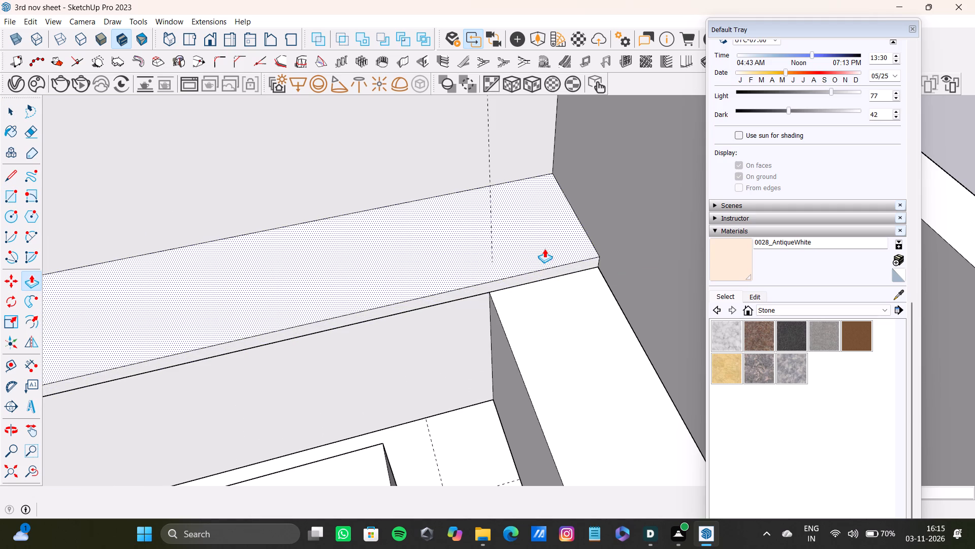
pyautogui.scroll(-4, 544, 250)
pyautogui.moveTo(543, 267); pyautogui.dragTo(576, 283, button='middle')
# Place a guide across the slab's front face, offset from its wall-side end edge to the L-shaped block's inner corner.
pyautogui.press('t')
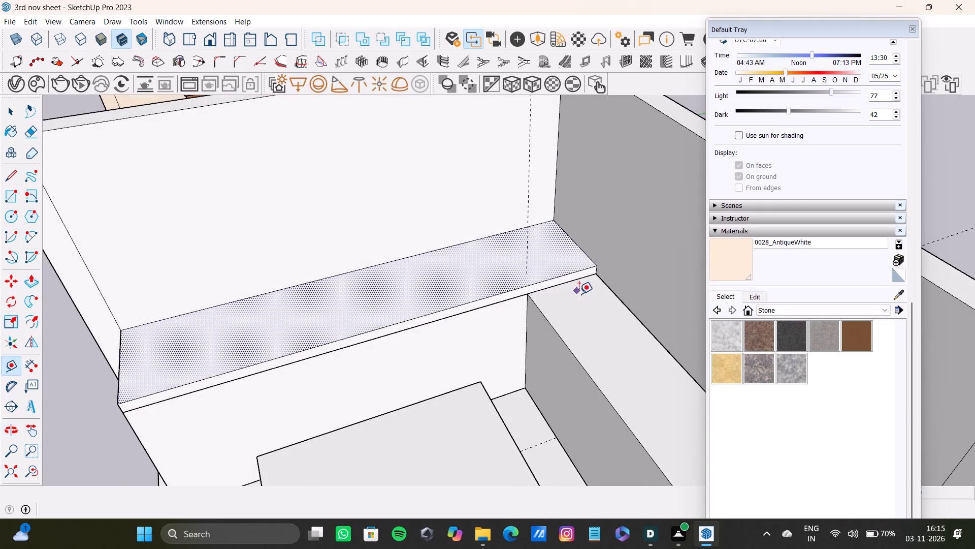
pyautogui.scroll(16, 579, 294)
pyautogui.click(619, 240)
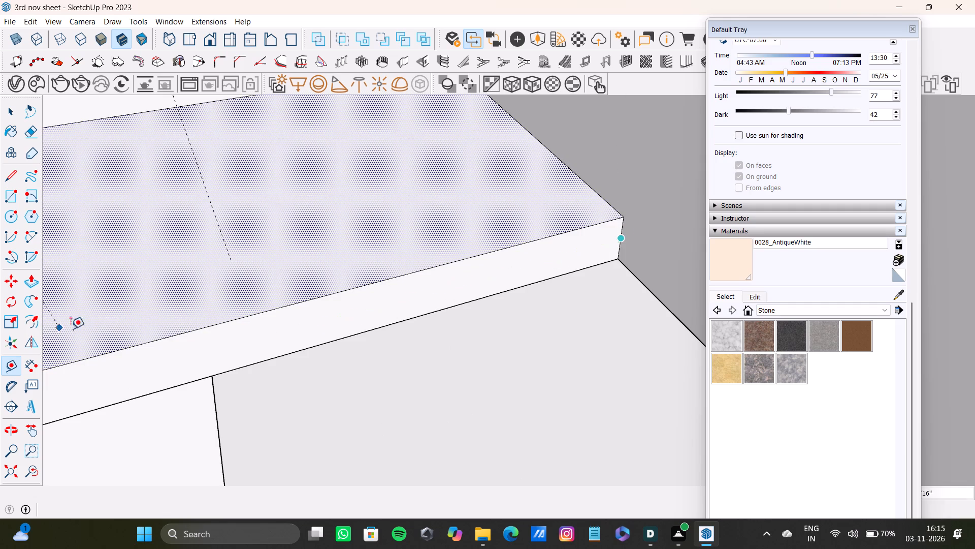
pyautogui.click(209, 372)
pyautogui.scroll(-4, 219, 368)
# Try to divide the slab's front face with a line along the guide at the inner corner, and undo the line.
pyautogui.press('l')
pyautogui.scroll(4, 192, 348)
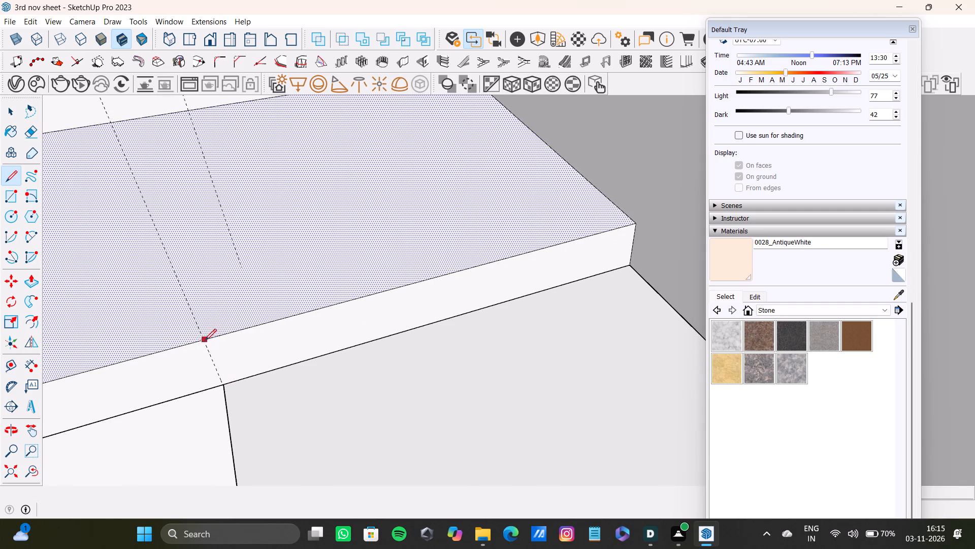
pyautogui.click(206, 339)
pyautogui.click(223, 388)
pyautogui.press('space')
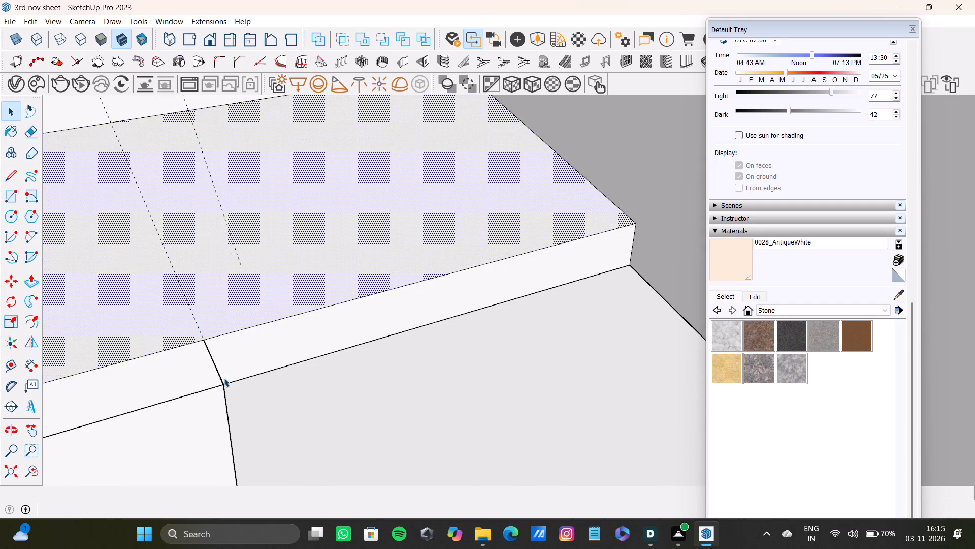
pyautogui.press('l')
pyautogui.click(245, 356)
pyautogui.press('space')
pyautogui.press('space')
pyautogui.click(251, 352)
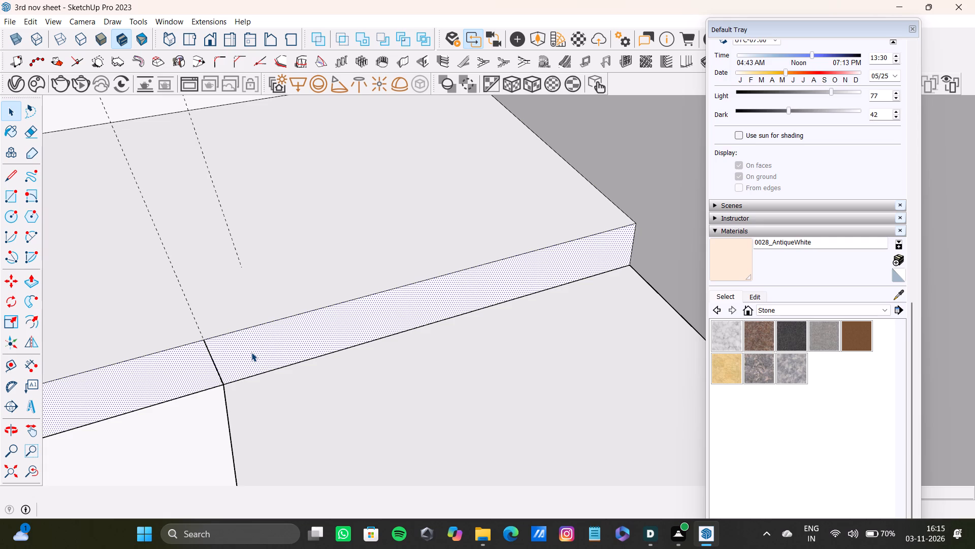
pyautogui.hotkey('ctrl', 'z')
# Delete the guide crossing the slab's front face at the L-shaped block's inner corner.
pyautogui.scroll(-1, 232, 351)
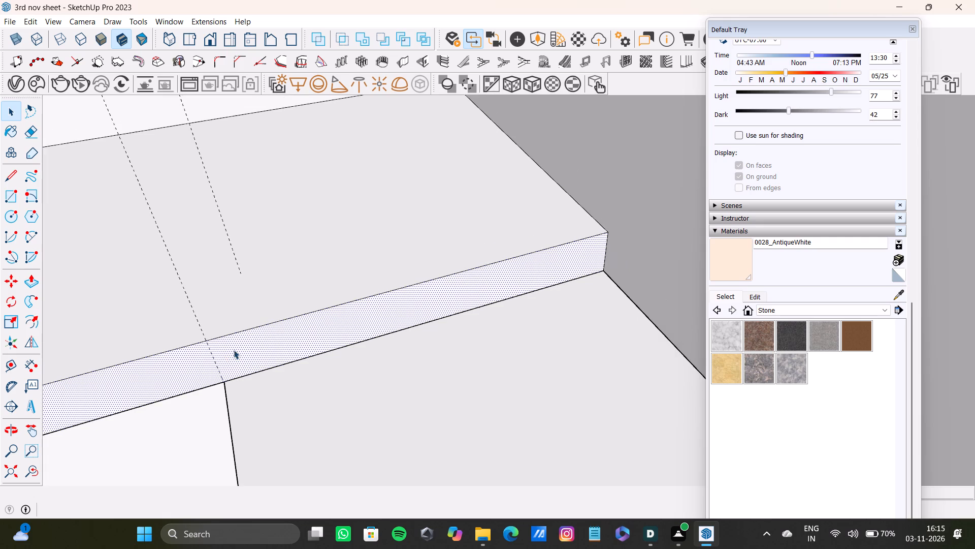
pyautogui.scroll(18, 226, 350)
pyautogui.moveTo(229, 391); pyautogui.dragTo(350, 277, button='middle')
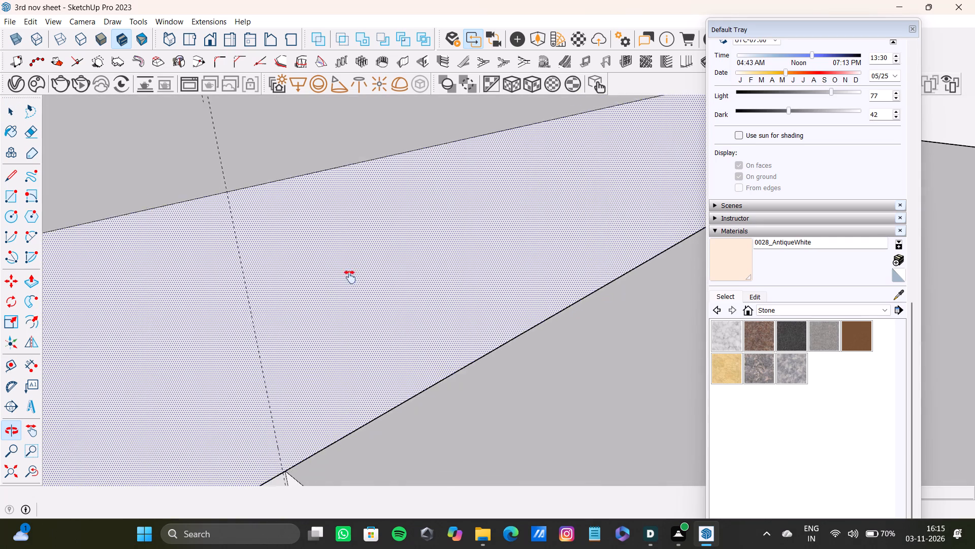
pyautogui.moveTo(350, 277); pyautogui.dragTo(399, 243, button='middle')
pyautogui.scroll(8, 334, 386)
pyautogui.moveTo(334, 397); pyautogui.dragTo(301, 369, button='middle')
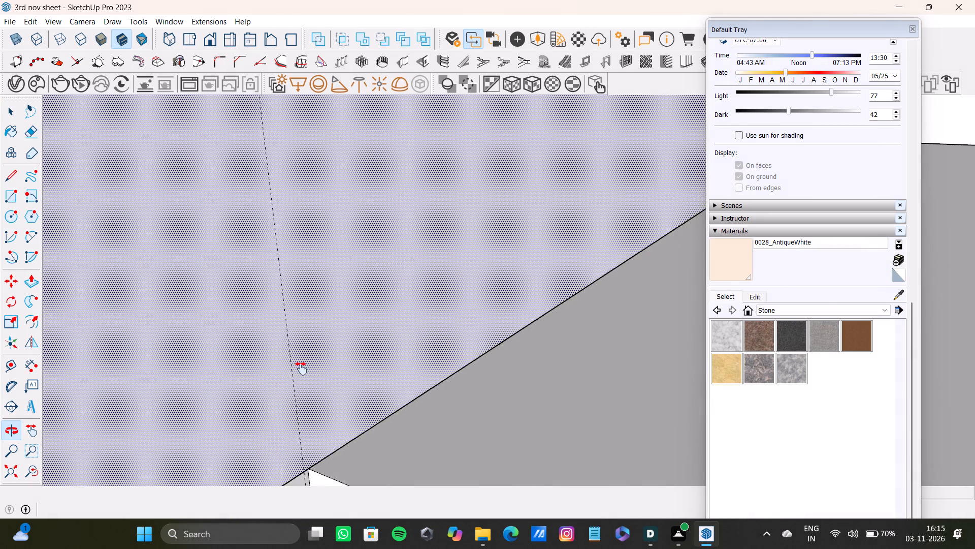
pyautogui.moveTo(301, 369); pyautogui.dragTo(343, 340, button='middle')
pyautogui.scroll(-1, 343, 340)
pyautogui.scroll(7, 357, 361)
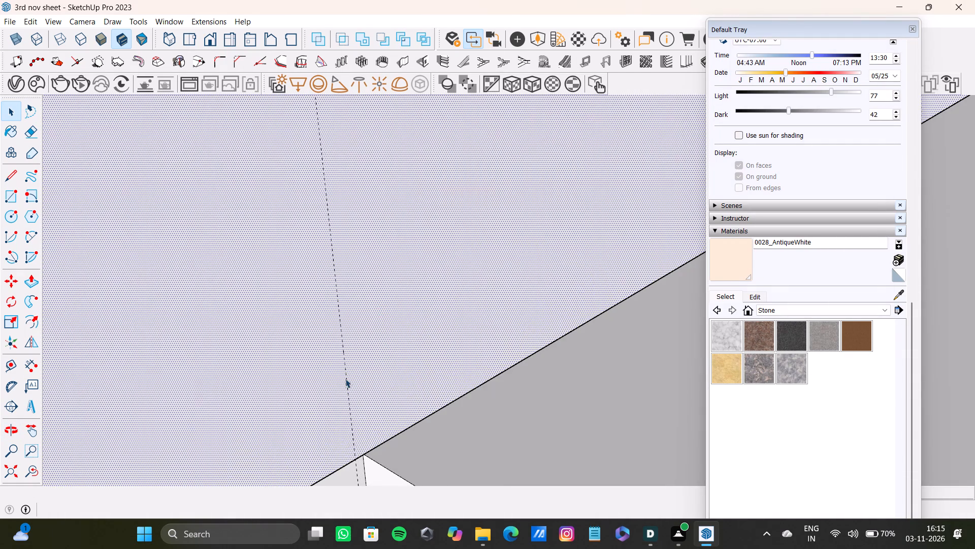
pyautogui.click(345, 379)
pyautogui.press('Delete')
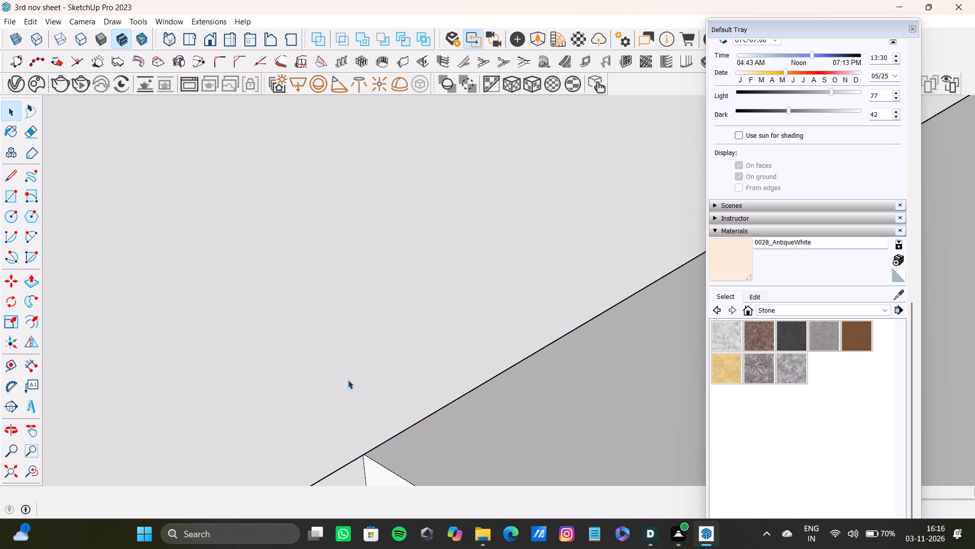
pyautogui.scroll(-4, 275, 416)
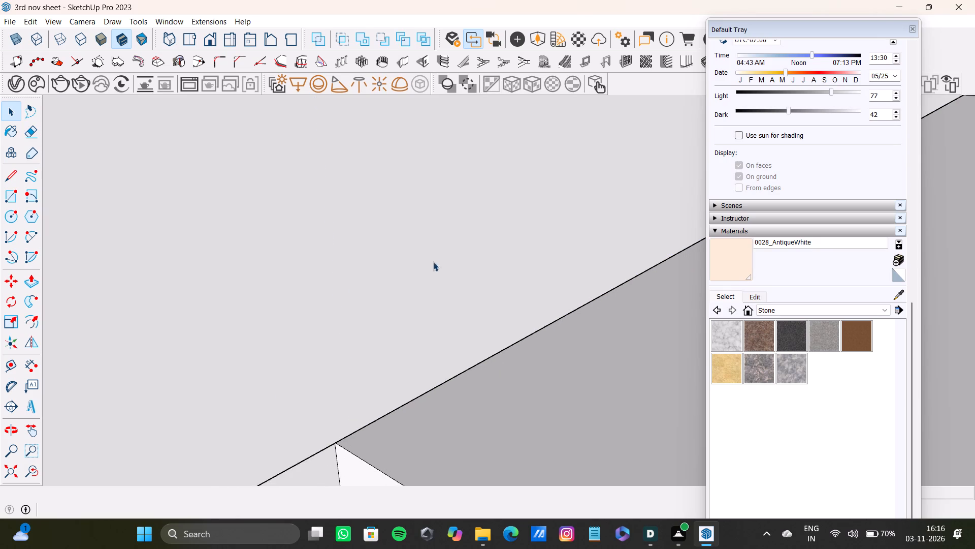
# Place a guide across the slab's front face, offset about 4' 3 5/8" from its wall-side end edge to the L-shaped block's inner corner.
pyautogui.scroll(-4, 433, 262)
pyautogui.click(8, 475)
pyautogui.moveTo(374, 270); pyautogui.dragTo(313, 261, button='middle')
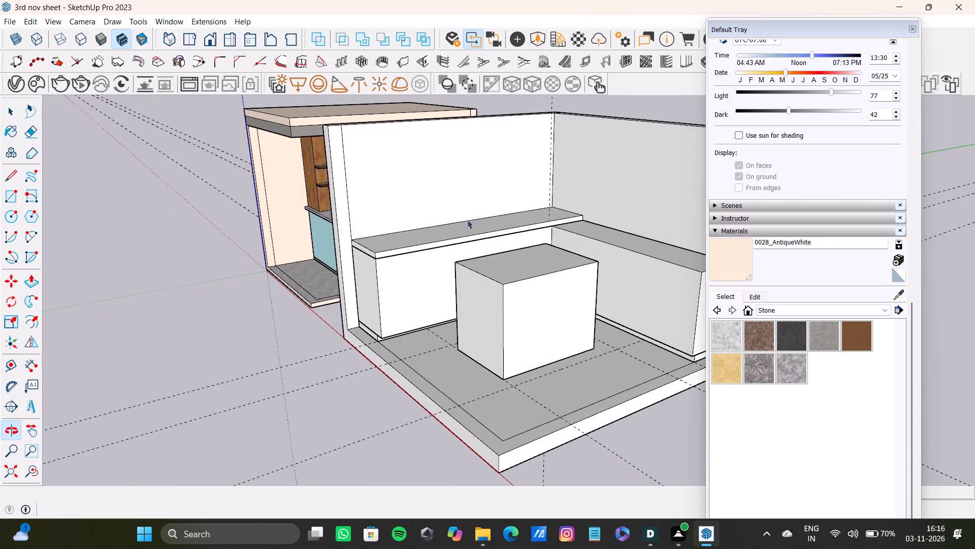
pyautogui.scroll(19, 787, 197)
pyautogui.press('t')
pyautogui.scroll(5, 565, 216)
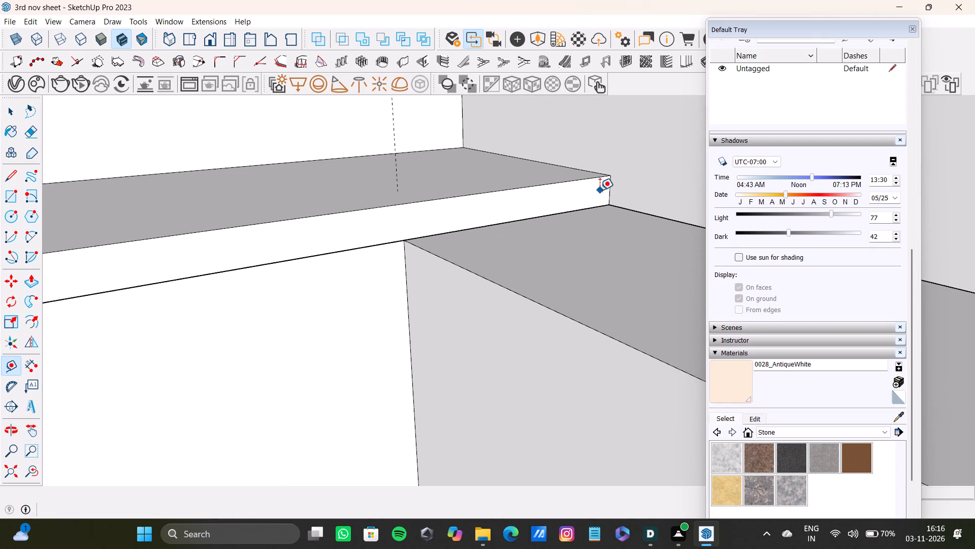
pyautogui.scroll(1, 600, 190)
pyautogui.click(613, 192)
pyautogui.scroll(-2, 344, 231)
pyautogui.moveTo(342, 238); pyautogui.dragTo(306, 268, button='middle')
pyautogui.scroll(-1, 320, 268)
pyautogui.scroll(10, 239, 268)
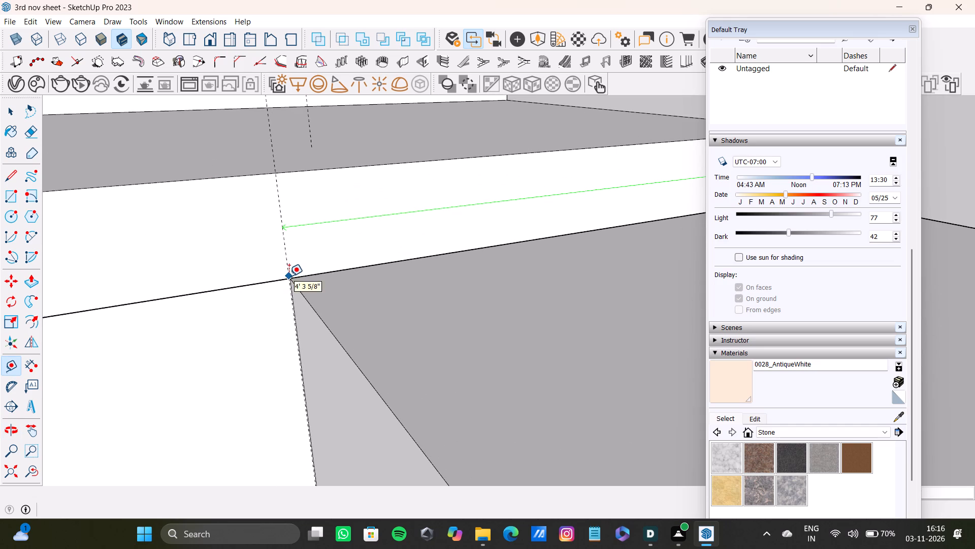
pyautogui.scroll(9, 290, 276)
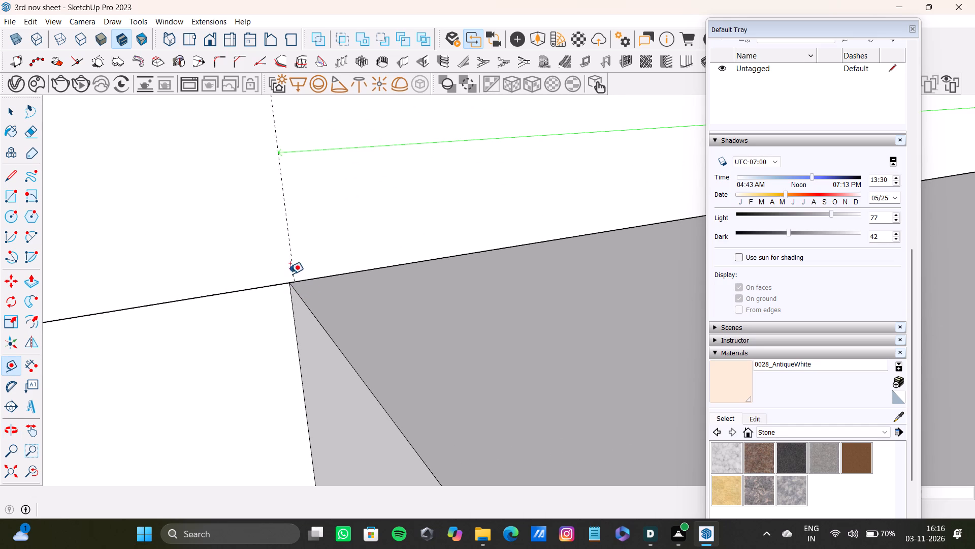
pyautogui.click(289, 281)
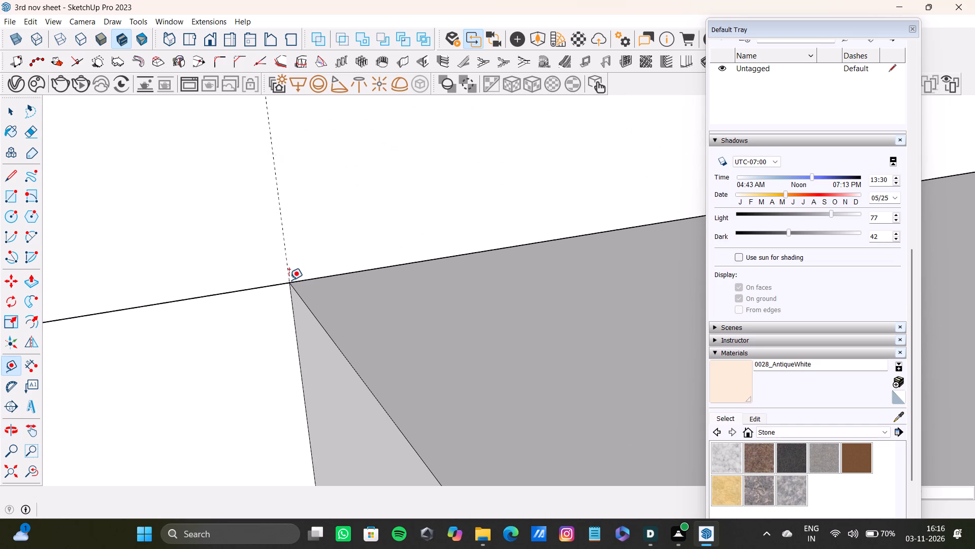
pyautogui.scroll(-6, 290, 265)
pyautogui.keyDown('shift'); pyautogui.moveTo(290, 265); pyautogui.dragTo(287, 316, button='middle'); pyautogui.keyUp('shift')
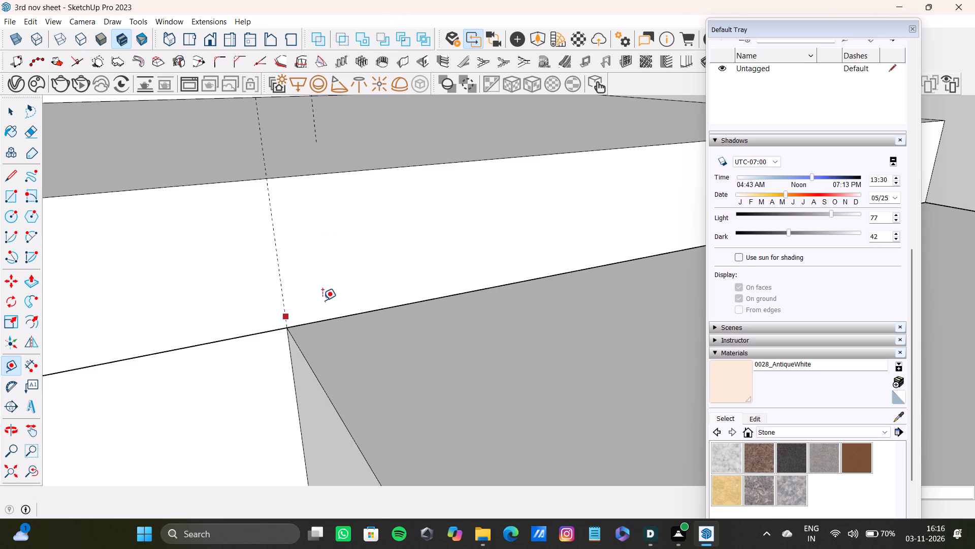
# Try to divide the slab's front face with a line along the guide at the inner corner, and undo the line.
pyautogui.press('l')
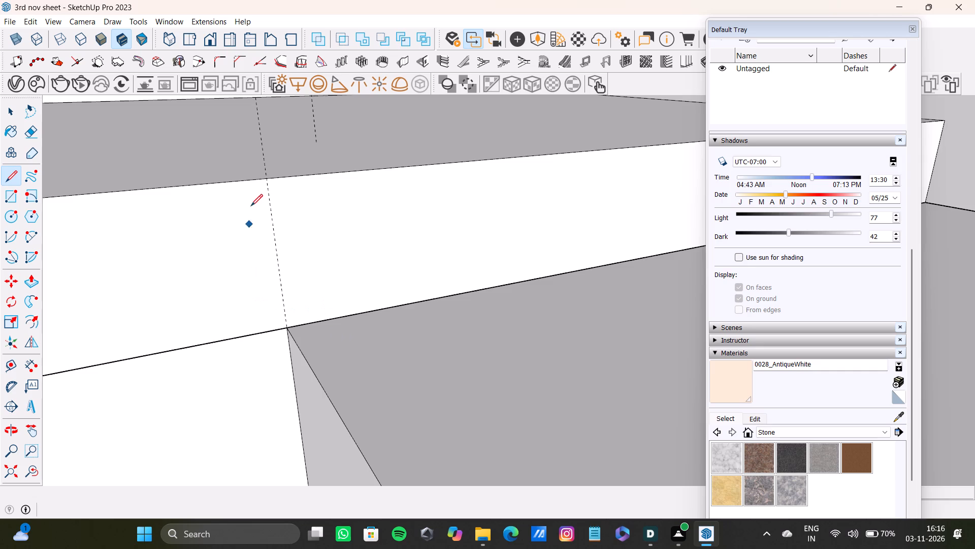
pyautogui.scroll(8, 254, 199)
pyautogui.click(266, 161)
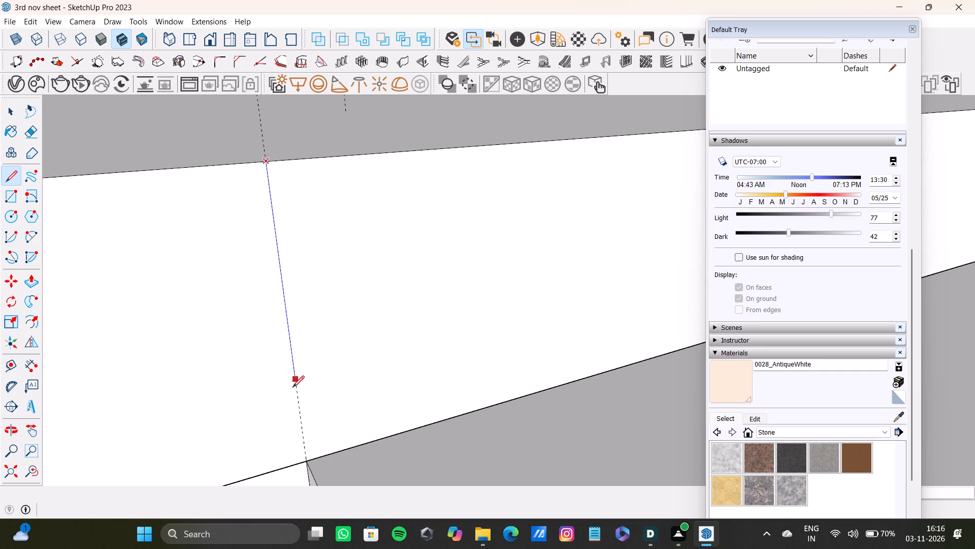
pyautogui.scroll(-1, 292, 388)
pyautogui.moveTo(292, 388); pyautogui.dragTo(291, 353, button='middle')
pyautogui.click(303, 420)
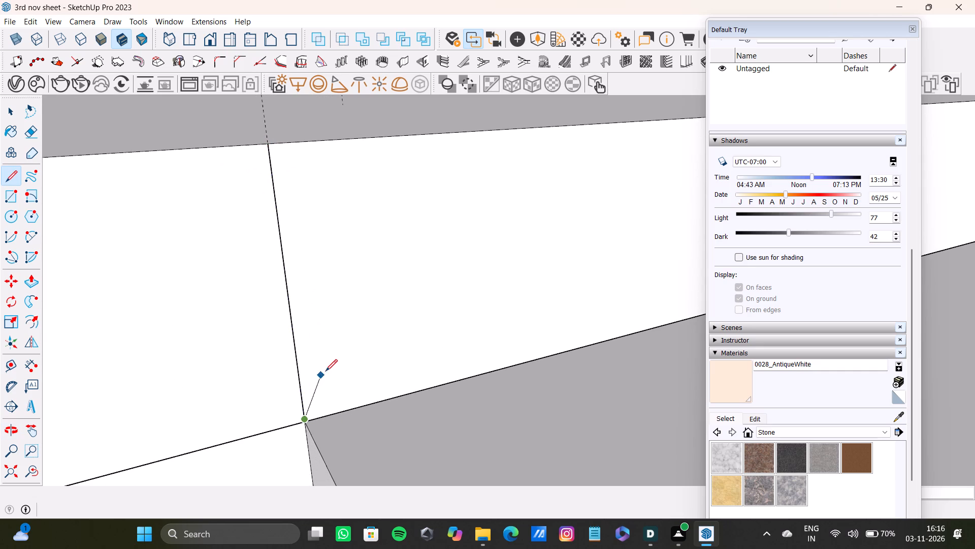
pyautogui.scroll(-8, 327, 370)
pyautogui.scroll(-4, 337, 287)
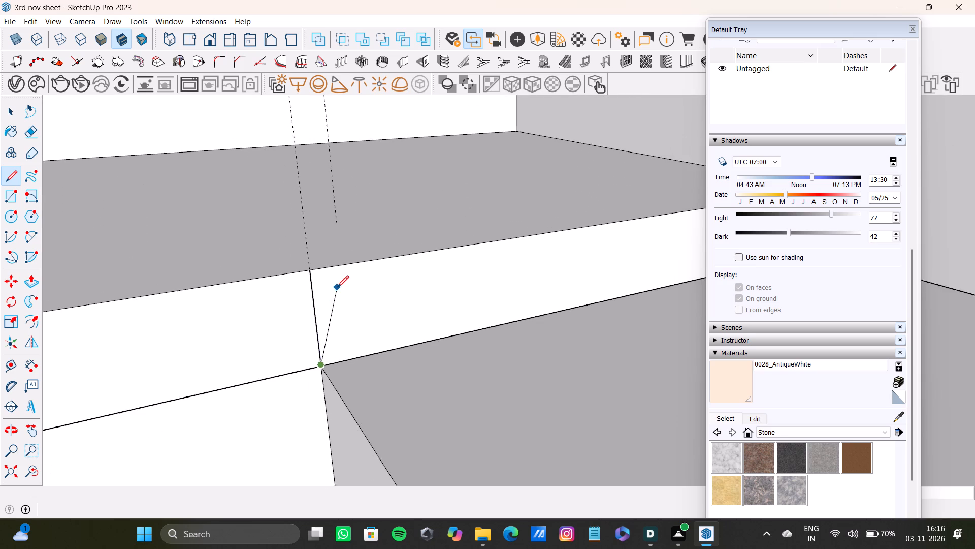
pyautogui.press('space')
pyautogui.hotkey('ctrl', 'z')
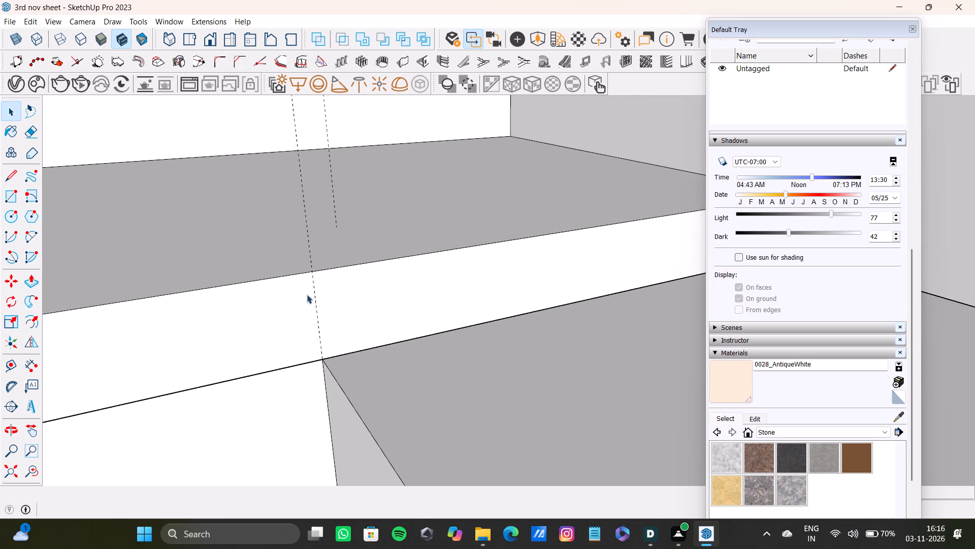
# Examine how the guide on the slab's front face lines up with the L-shaped block's inner corner.
pyautogui.scroll(-5, 308, 298)
pyautogui.moveTo(365, 250); pyautogui.dragTo(368, 185, button='middle')
pyautogui.scroll(4, 326, 203)
pyautogui.scroll(-4, 321, 193)
pyautogui.keyDown('shift'); pyautogui.moveTo(320, 196); pyautogui.dragTo(459, 274, button='middle'); pyautogui.keyUp('shift')
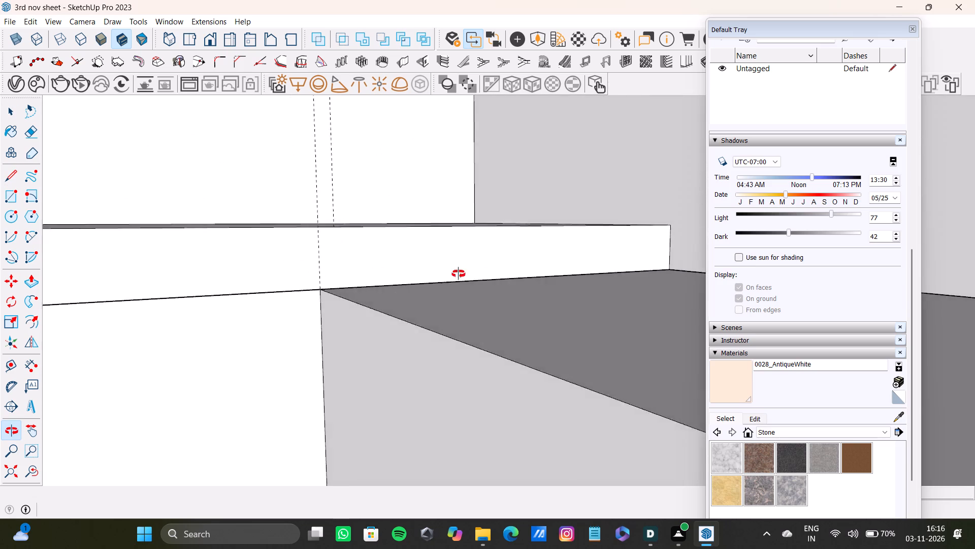
pyautogui.keyDown('shift'); pyautogui.moveTo(459, 274); pyautogui.dragTo(322, 400, button='middle'); pyautogui.keyUp('shift')
pyautogui.click(345, 363)
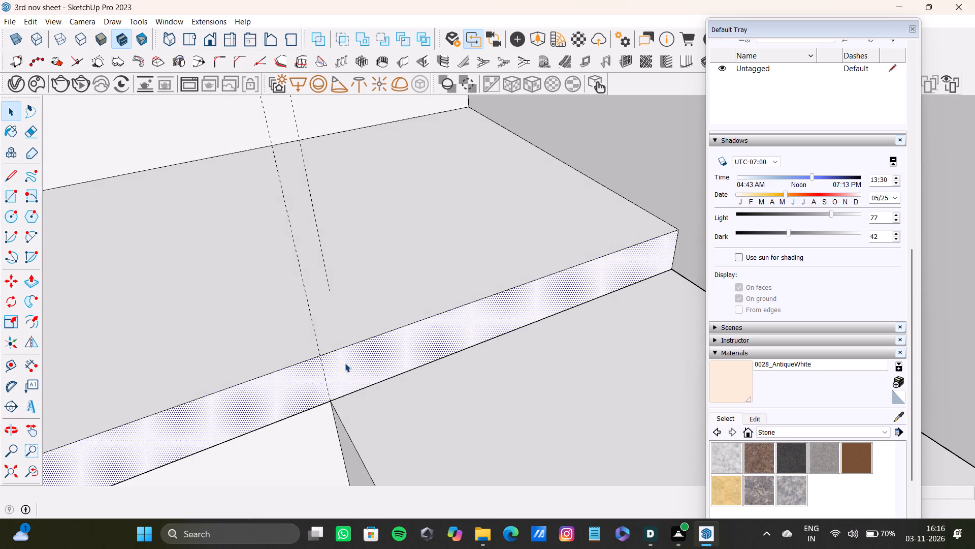
pyautogui.scroll(12, 299, 389)
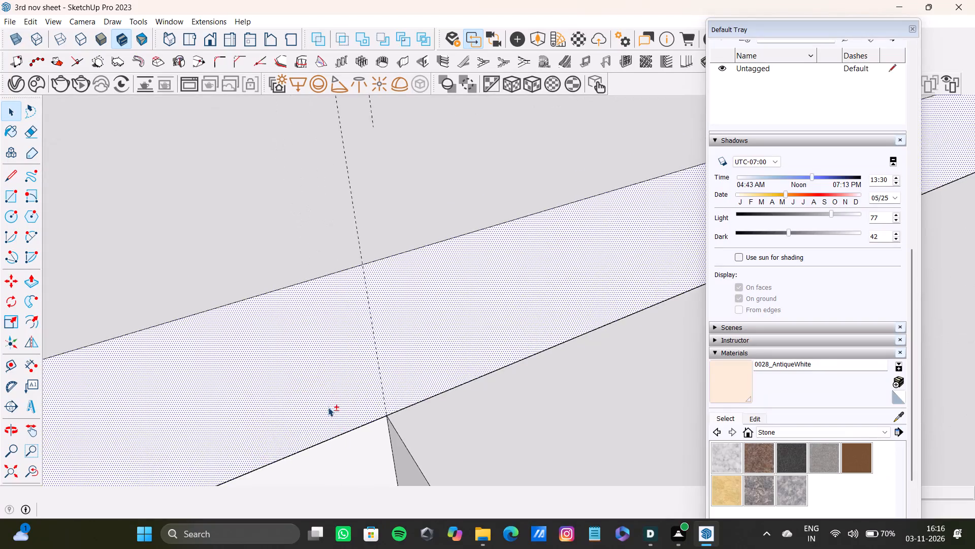
pyautogui.scroll(5, 328, 407)
pyautogui.keyDown('shift'); pyautogui.moveTo(341, 414); pyautogui.dragTo(343, 377, button='middle'); pyautogui.keyUp('shift')
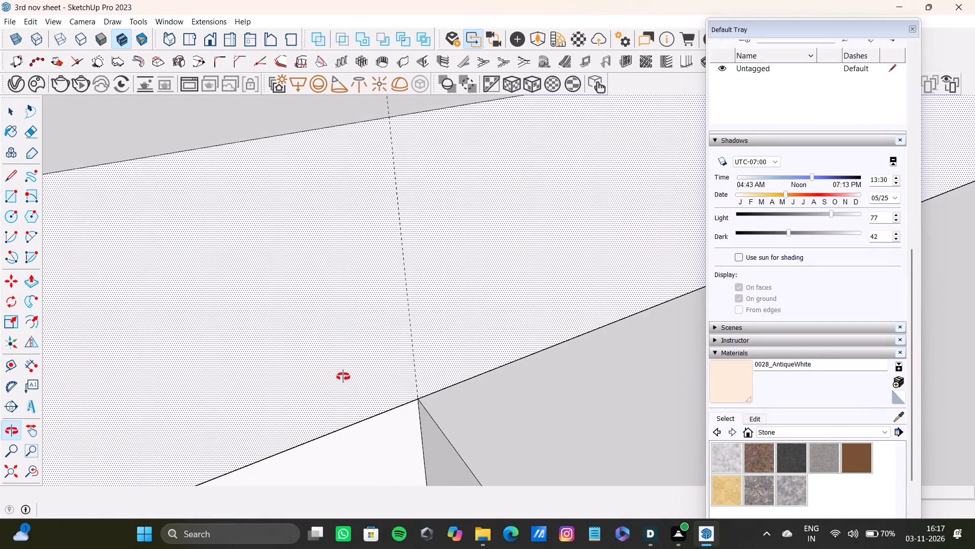
pyautogui.keyDown('shift'); pyautogui.moveTo(343, 377); pyautogui.dragTo(340, 378, button='middle'); pyautogui.keyUp('shift')
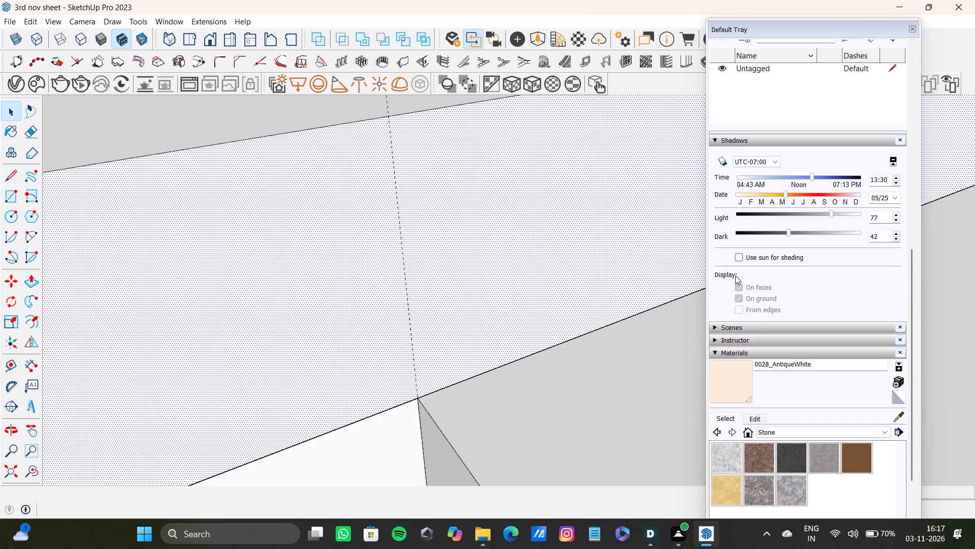
pyautogui.press('space')
pyautogui.scroll(-12, 555, 277)
pyautogui.press('space')
pyautogui.scroll(-7, 468, 285)
pyautogui.press('p')
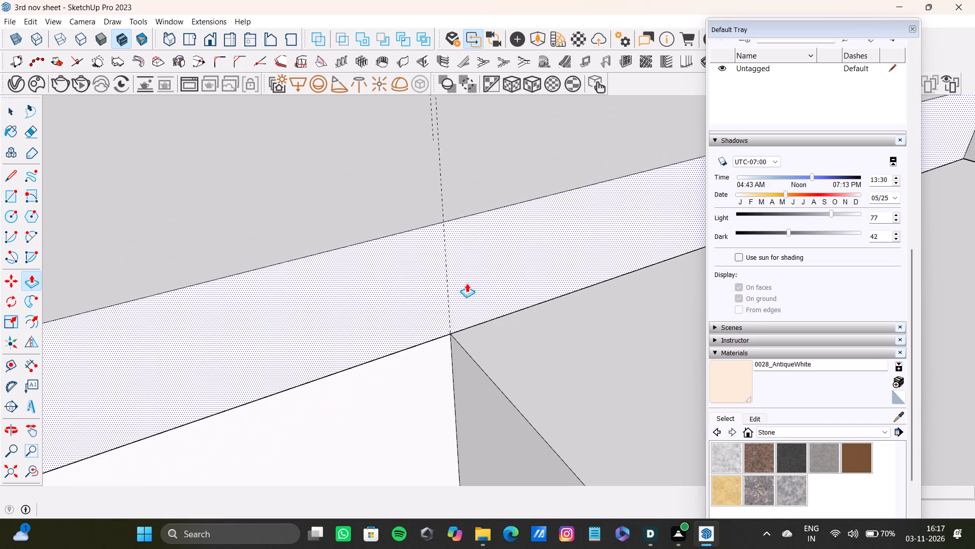
pyautogui.scroll(20, 435, 320)
pyautogui.scroll(8, 435, 320)
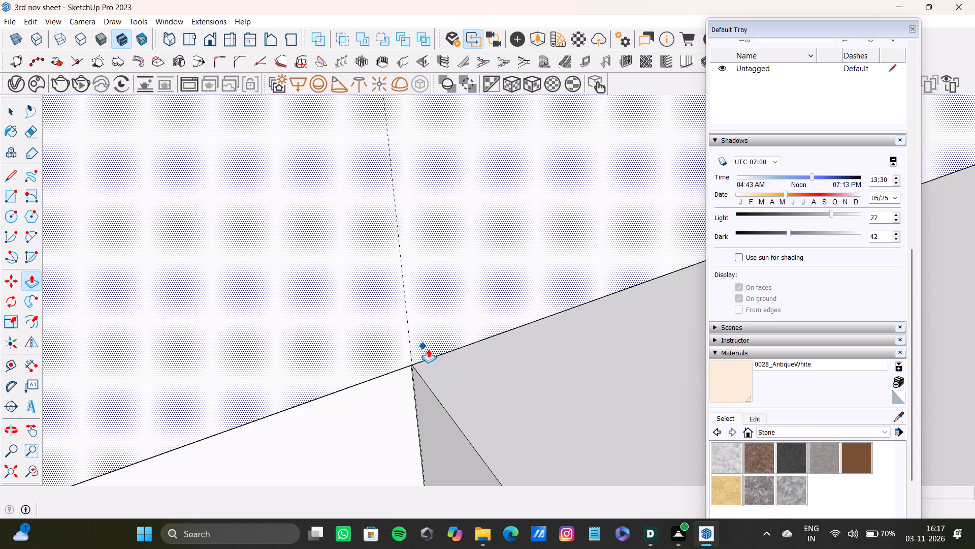
pyautogui.scroll(20, 428, 349)
pyautogui.moveTo(384, 346); pyautogui.dragTo(401, 206, button='middle')
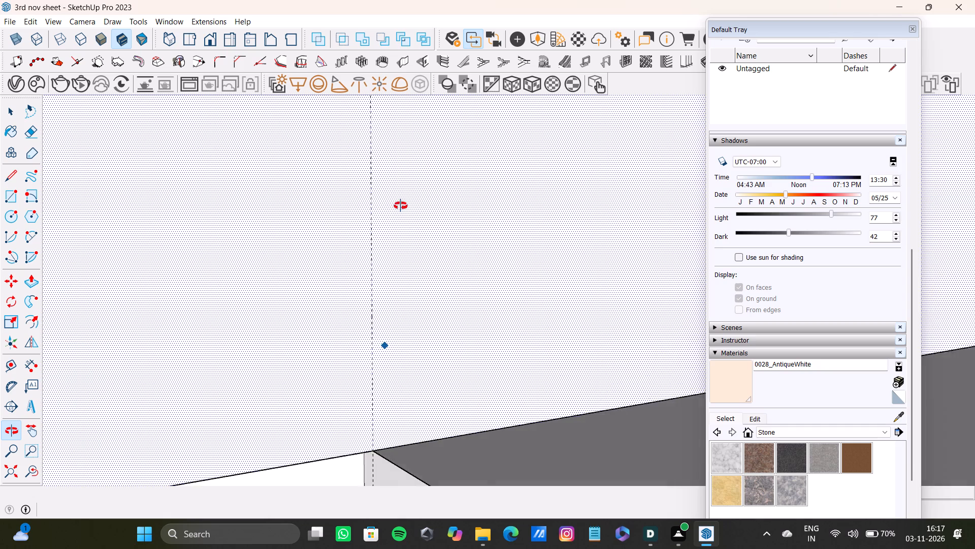
pyautogui.moveTo(401, 206); pyautogui.dragTo(374, 165, button='middle')
pyautogui.scroll(2, 376, 463)
pyautogui.scroll(-11, 376, 461)
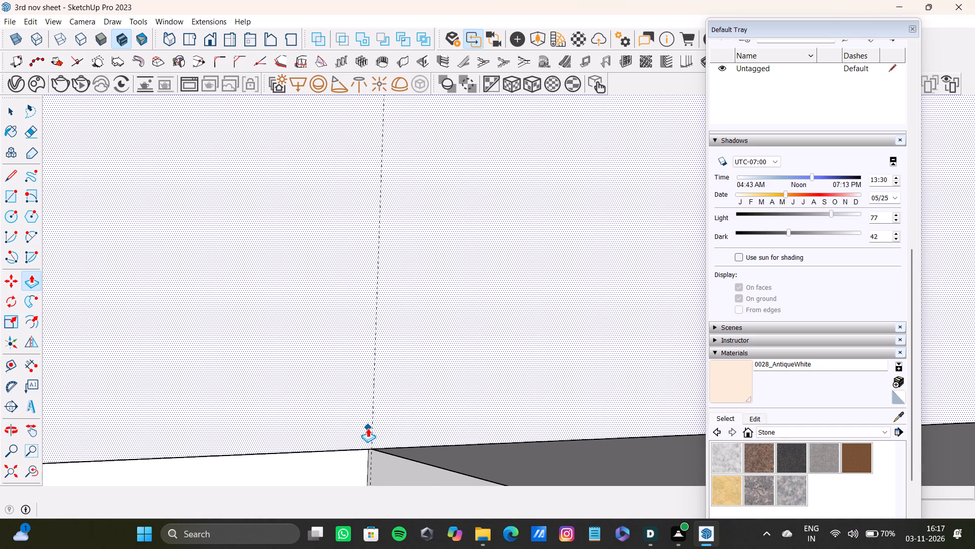
pyautogui.scroll(-12, 459, 363)
pyautogui.moveTo(397, 372); pyautogui.dragTo(438, 271, button='middle')
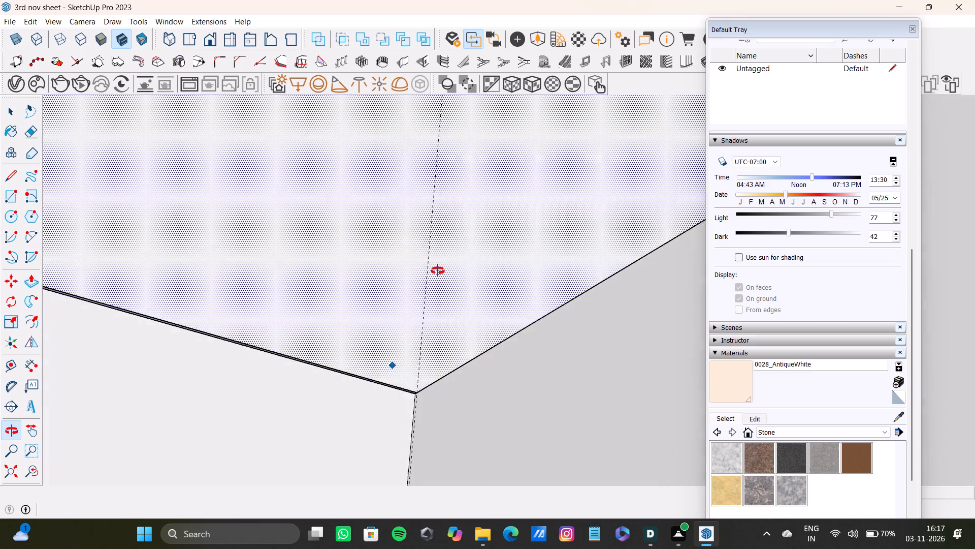
pyautogui.moveTo(438, 271); pyautogui.dragTo(492, 265, button='middle')
pyautogui.scroll(7, 428, 312)
pyautogui.scroll(-5, 347, 385)
pyautogui.moveTo(347, 385); pyautogui.dragTo(472, 373, button='middle')
pyautogui.moveTo(473, 355); pyautogui.dragTo(443, 366)
pyautogui.scroll(-5, 496, 379)
pyautogui.scroll(1, 501, 388)
pyautogui.moveTo(501, 388); pyautogui.dragTo(433, 515, button='middle')
pyautogui.scroll(8, 470, 384)
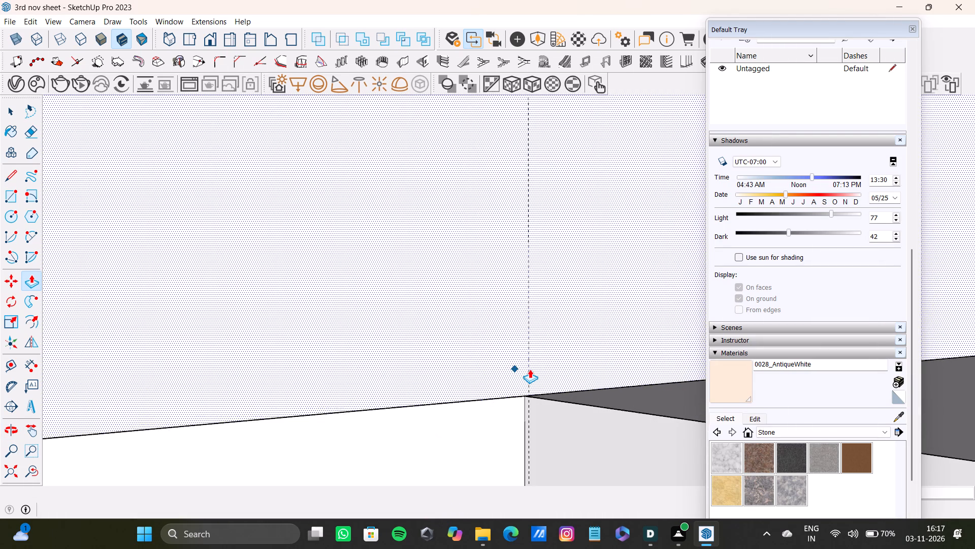
pyautogui.scroll(4, 530, 369)
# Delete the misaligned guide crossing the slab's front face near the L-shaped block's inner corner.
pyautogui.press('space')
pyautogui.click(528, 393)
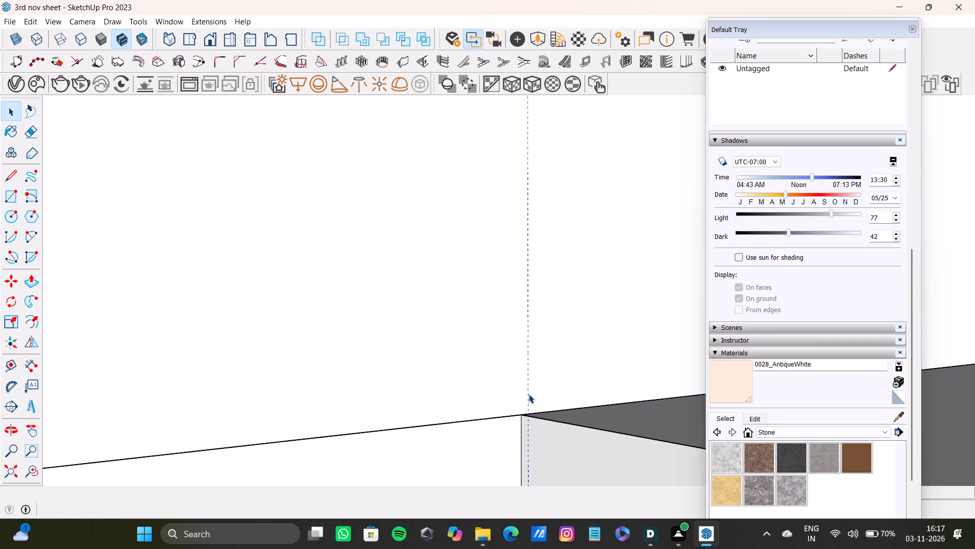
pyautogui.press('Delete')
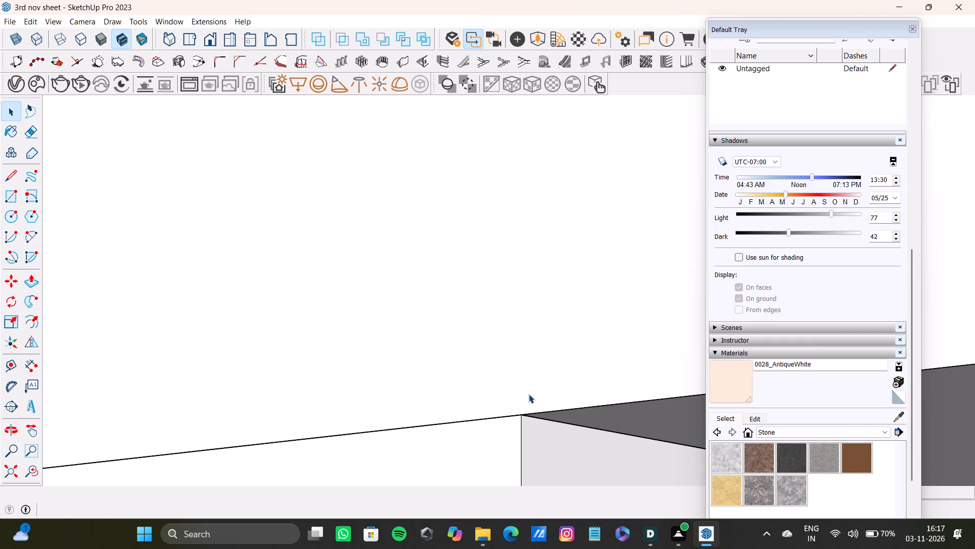
# Place a new guide across the slab's front face, offset from its wall-side end edge exactly to the L-shaped block's inner corner.
pyautogui.click(9, 472)
pyautogui.moveTo(486, 295); pyautogui.dragTo(410, 486, button='middle')
pyautogui.scroll(8, 464, 387)
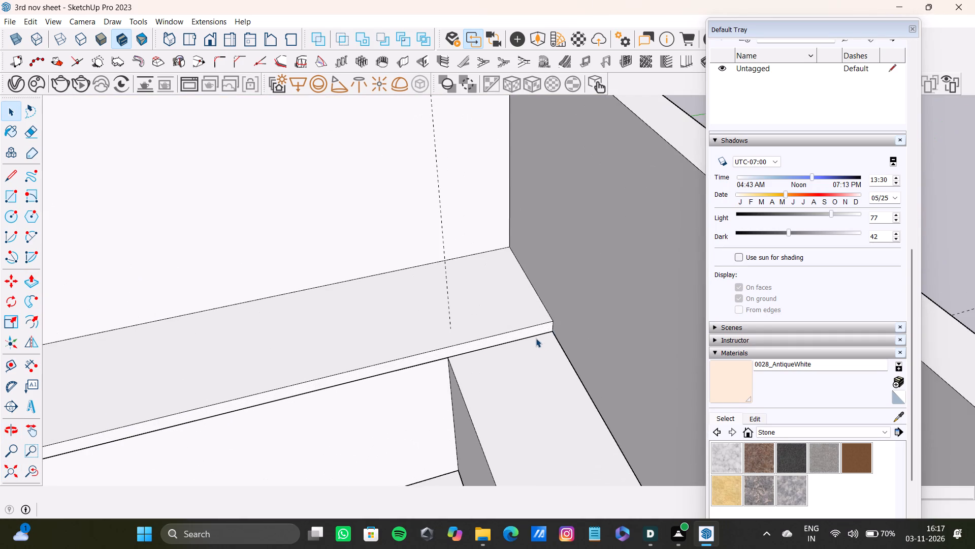
pyautogui.press('t')
pyautogui.scroll(8, 572, 294)
pyautogui.click(544, 338)
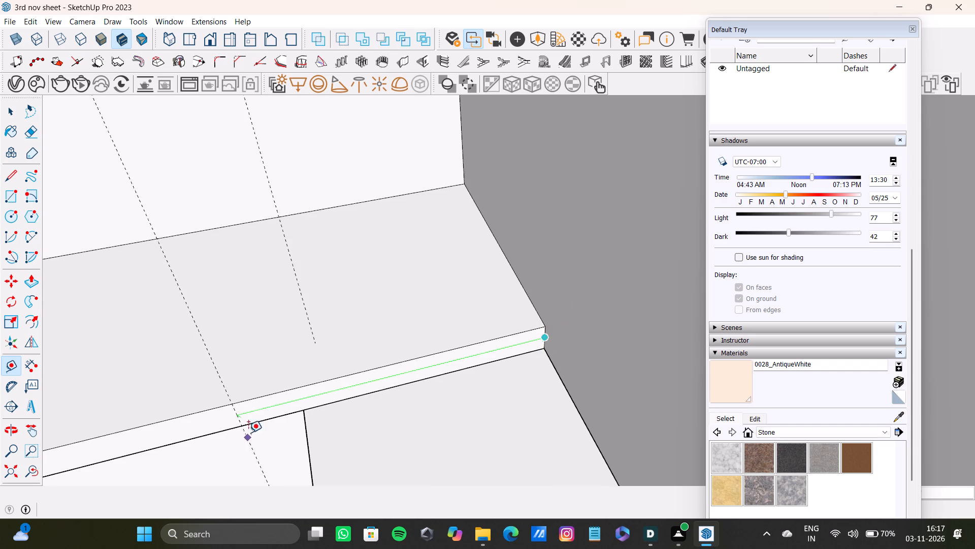
pyautogui.scroll(20, 302, 405)
pyautogui.moveTo(320, 417); pyautogui.dragTo(362, 401, button='middle')
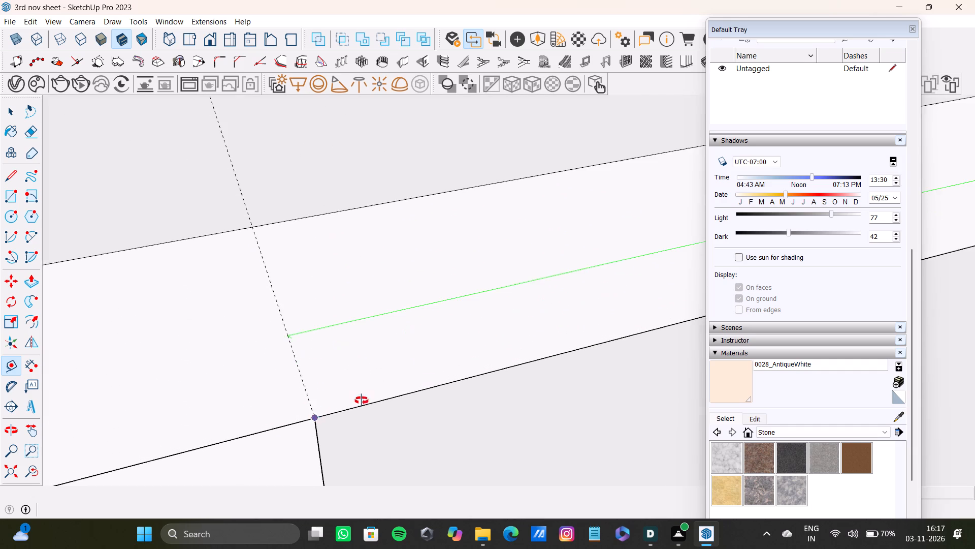
pyautogui.moveTo(362, 401); pyautogui.dragTo(429, 379, button='middle')
pyautogui.scroll(3, 372, 424)
pyautogui.click(344, 475)
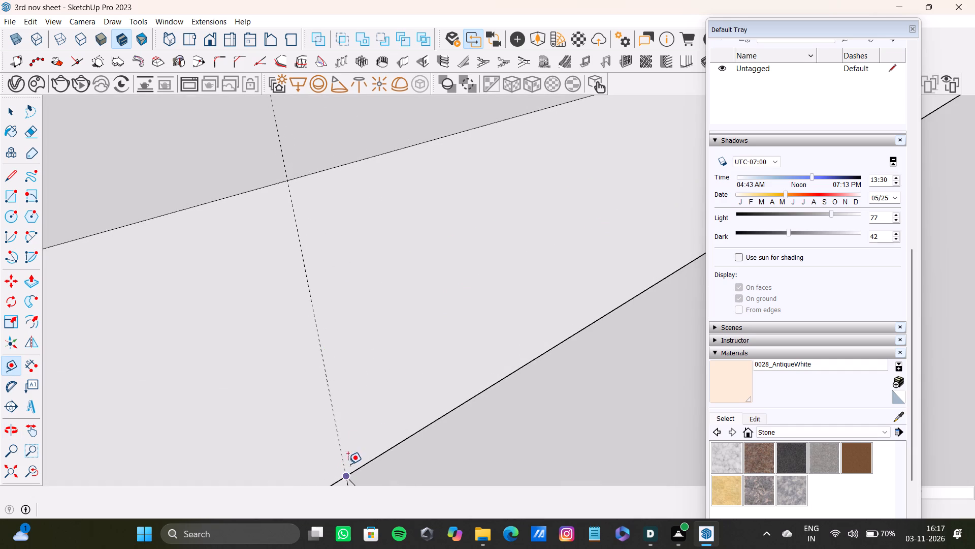
# Divide the slab's front face with a line along the guide, from its top edge down to the inner corner.
pyautogui.press('l')
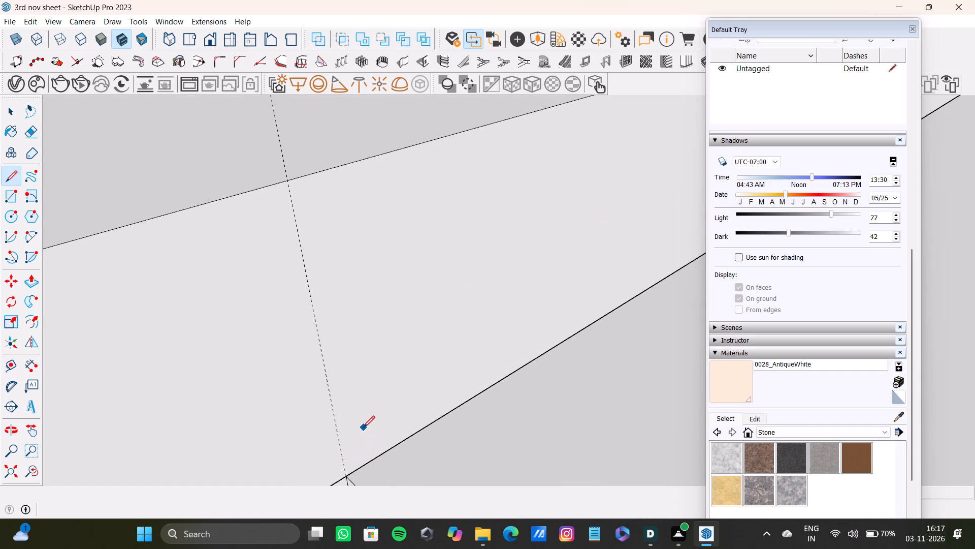
pyautogui.click(290, 180)
pyautogui.click(345, 482)
pyautogui.press('space')
pyautogui.scroll(-12, 350, 377)
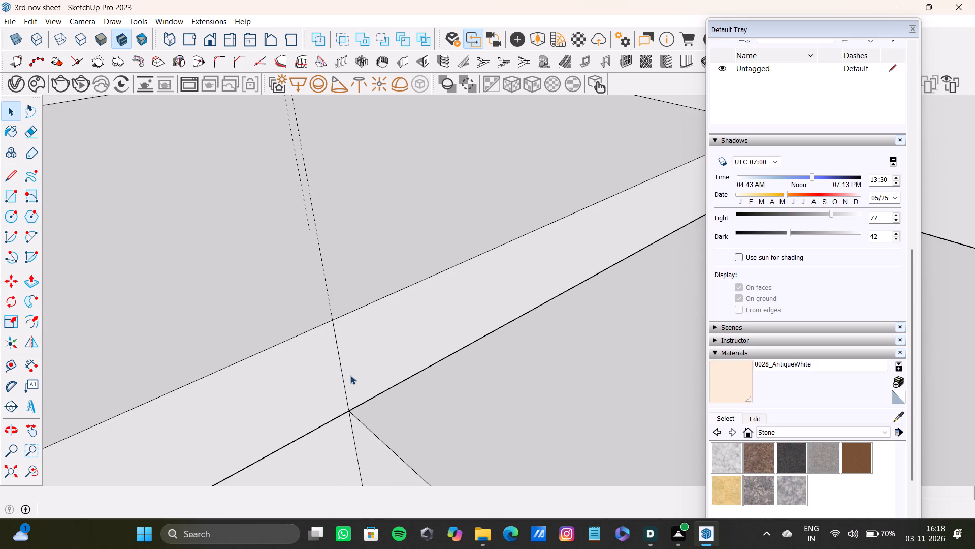
# Push/Pull the divided section of the slab's front face along the block's second arm, extending the slab to that arm's free end.
pyautogui.press('space')
pyautogui.click(443, 325)
pyautogui.press('p')
pyautogui.moveTo(445, 323); pyautogui.dragTo(499, 349)
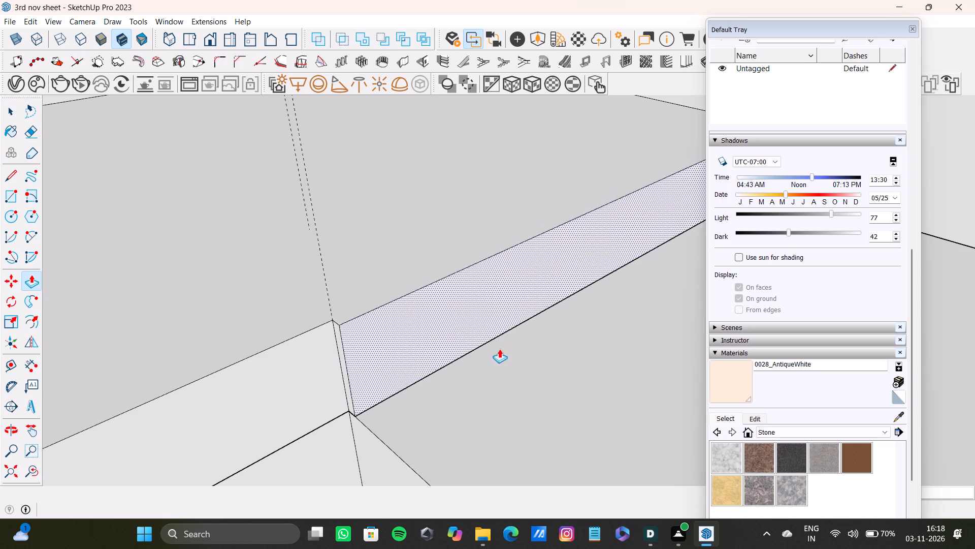
pyautogui.moveTo(499, 349); pyautogui.dragTo(513, 359)
pyautogui.scroll(-16, 491, 365)
pyautogui.keyDown('shift'); pyautogui.moveTo(363, 381); pyautogui.dragTo(305, 296, button='middle'); pyautogui.keyUp('shift')
pyautogui.moveTo(334, 300); pyautogui.dragTo(548, 383)
pyautogui.scroll(-5, 548, 383)
pyautogui.keyDown('shift'); pyautogui.moveTo(541, 385); pyautogui.dragTo(397, 267, button='middle'); pyautogui.keyUp('shift')
pyautogui.moveTo(406, 291); pyautogui.dragTo(531, 367)
pyautogui.scroll(-5, 533, 370)
pyautogui.keyDown('shift'); pyautogui.moveTo(533, 372); pyautogui.dragTo(373, 244, button='middle'); pyautogui.keyUp('shift')
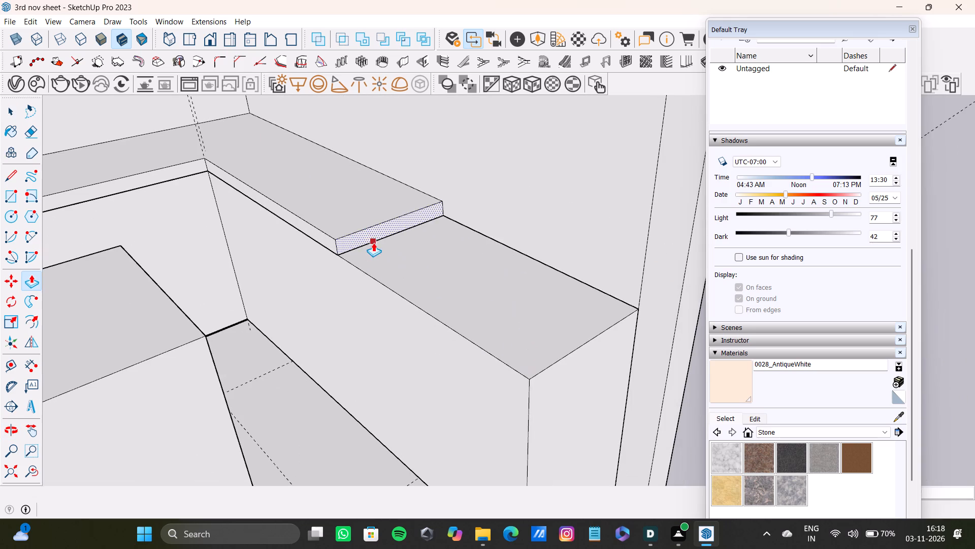
pyautogui.moveTo(374, 237); pyautogui.dragTo(570, 395)
# Adjust the slab's end face at the second arm's free end so it slightly overhangs the block below.
pyautogui.scroll(5, 528, 357)
pyautogui.moveTo(548, 372); pyautogui.dragTo(558, 373)
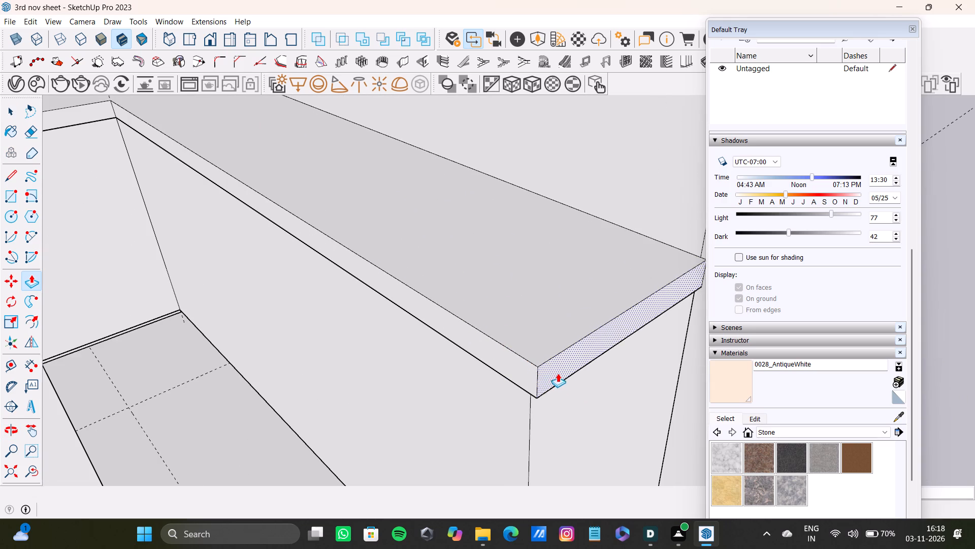
pyautogui.moveTo(558, 373); pyautogui.dragTo(556, 375)
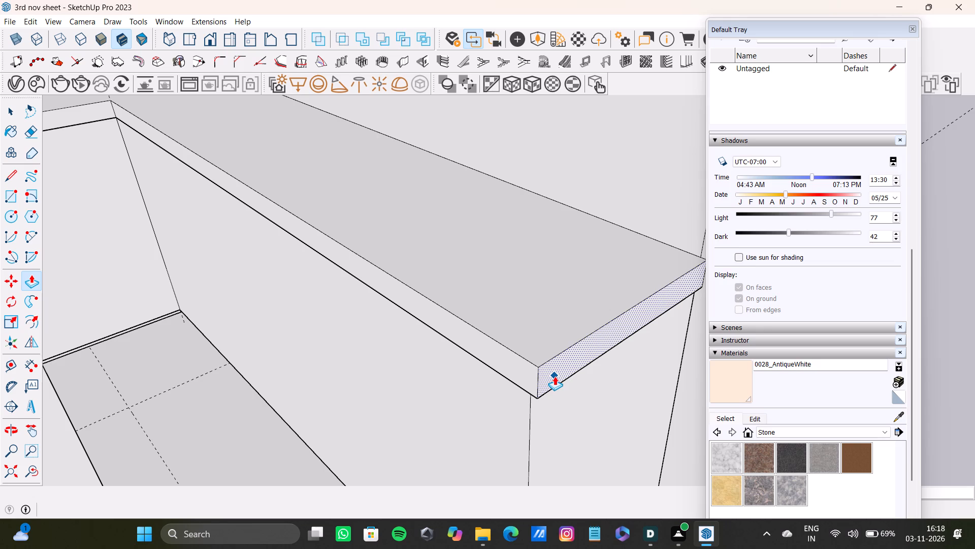
# Pull the slab's opposite end face, at the first arm's free end, slightly outward past the block's side.
pyautogui.scroll(-20, 495, 319)
pyautogui.scroll(-5, 495, 319)
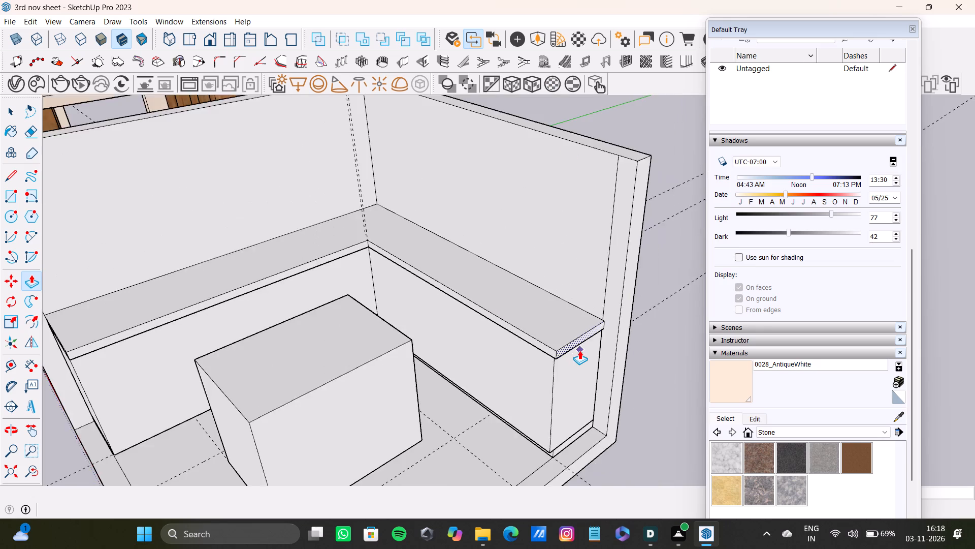
pyautogui.keyDown('shift'); pyautogui.moveTo(579, 350); pyautogui.dragTo(632, 272, button='middle'); pyautogui.keyUp('shift')
pyautogui.scroll(8, 224, 287)
pyautogui.moveTo(138, 287); pyautogui.dragTo(149, 283, button='middle')
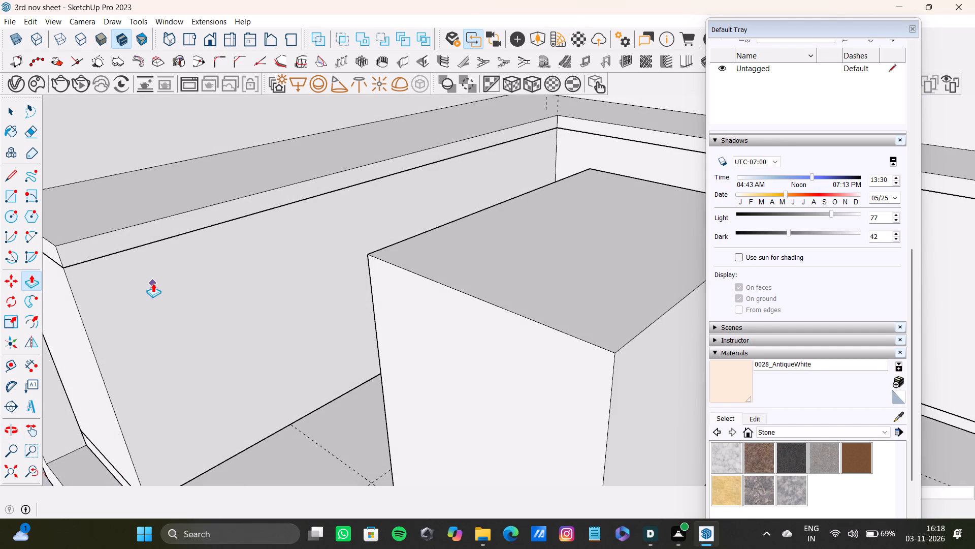
pyautogui.press('space')
pyautogui.click(52, 252)
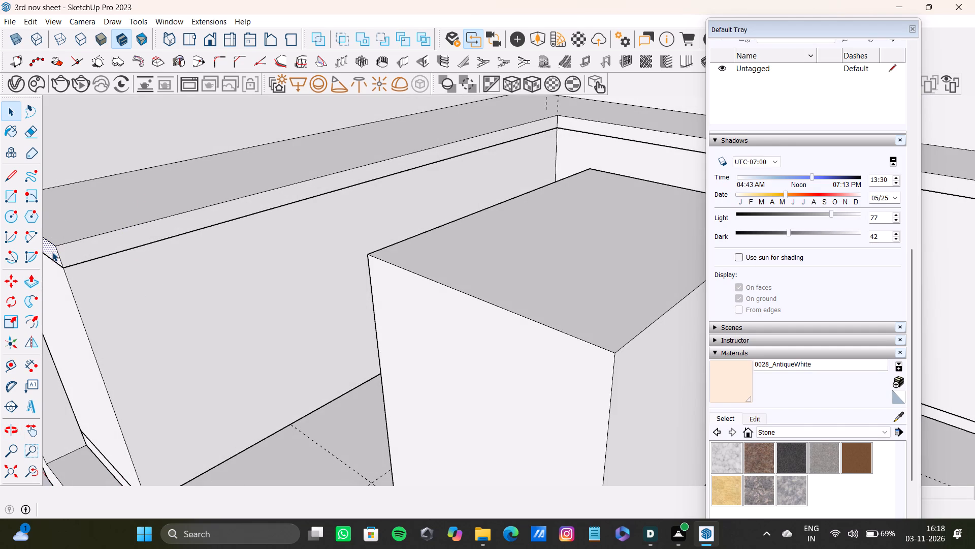
pyautogui.press('p')
pyautogui.scroll(-7, 272, 398)
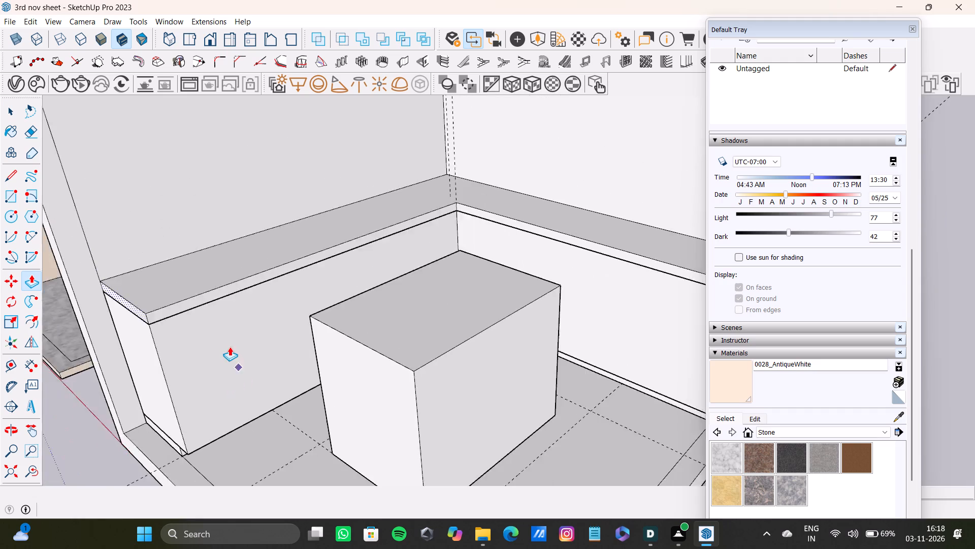
pyautogui.scroll(-3, 230, 347)
pyautogui.keyDown('shift'); pyautogui.scroll(1, 229, 347); pyautogui.keyUp('shift')
pyautogui.keyDown('shift'); pyautogui.moveTo(229, 347); pyautogui.dragTo(300, 326, button='middle'); pyautogui.keyUp('shift')
pyautogui.scroll(10, 227, 324)
pyautogui.moveTo(260, 266); pyautogui.dragTo(249, 274)
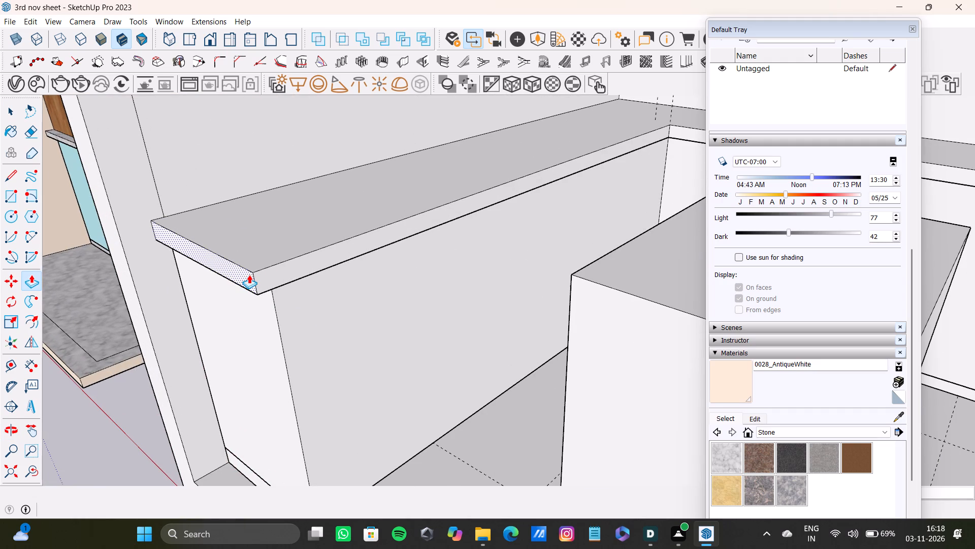
pyautogui.moveTo(249, 274); pyautogui.dragTo(252, 274)
# Pull the slab's inner front face along the second arm slightly outward to overhang the block's front.
pyautogui.scroll(-13, 253, 274)
pyautogui.keyDown('shift'); pyautogui.moveTo(257, 285); pyautogui.dragTo(170, 231, button='middle'); pyautogui.keyUp('shift')
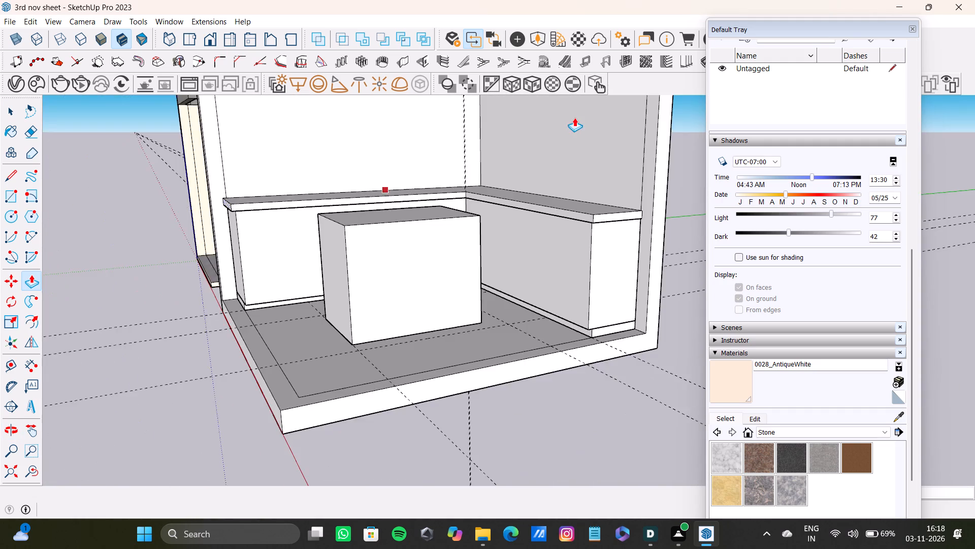
pyautogui.scroll(4, 574, 117)
pyautogui.scroll(-5, 637, 256)
pyautogui.moveTo(634, 274); pyautogui.dragTo(671, 243, button='middle')
pyautogui.scroll(4, 664, 246)
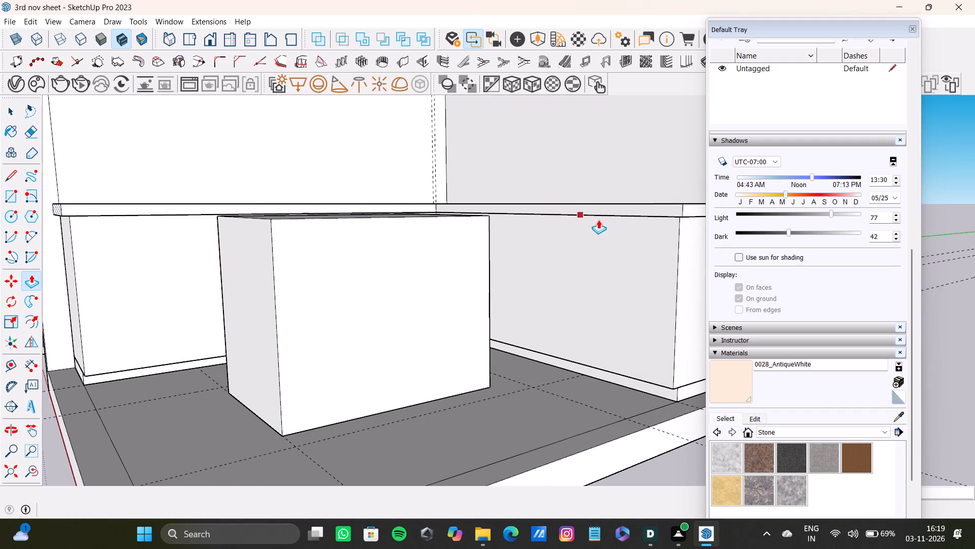
pyautogui.moveTo(598, 220); pyautogui.dragTo(502, 237, button='middle')
pyautogui.scroll(8, 582, 184)
pyautogui.press('space')
pyautogui.click(586, 156)
pyautogui.click(560, 157)
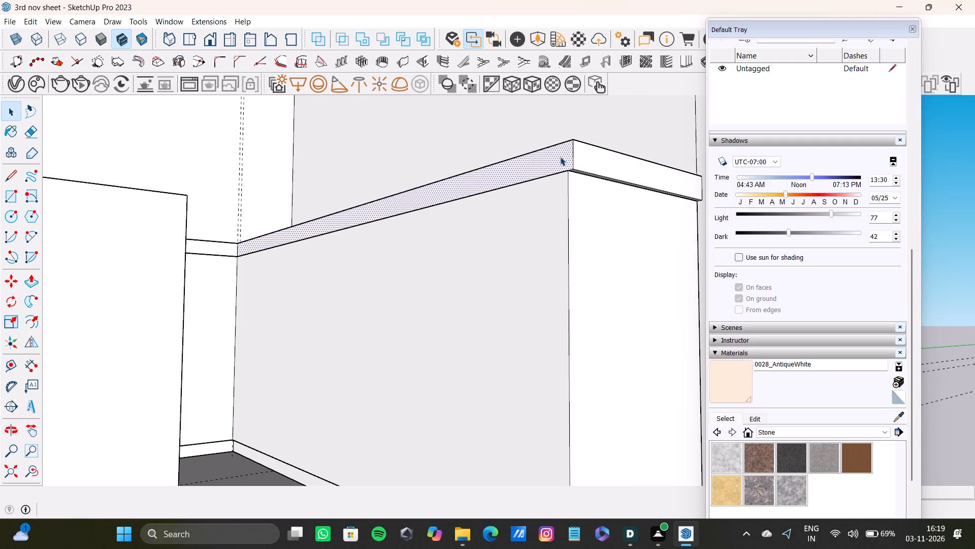
pyautogui.press('p')
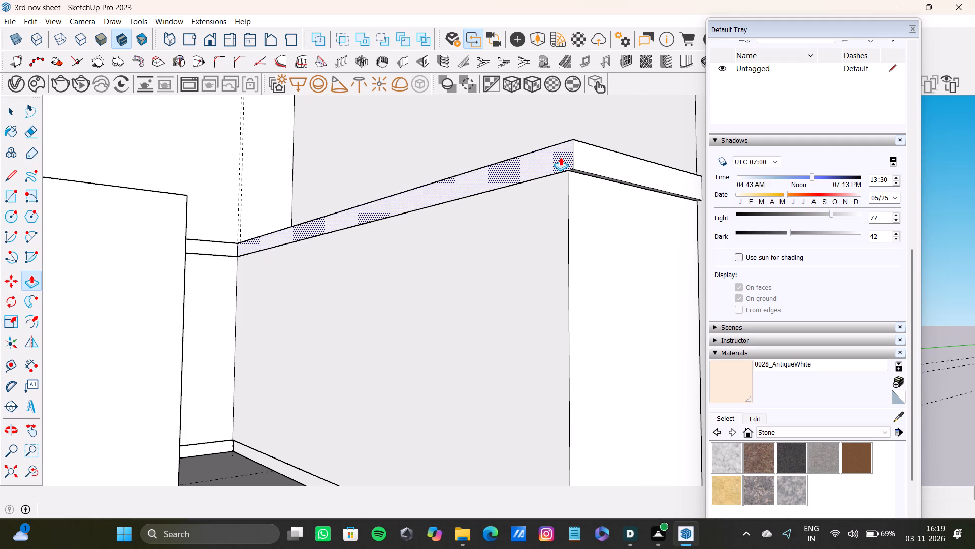
pyautogui.moveTo(561, 159); pyautogui.dragTo(551, 162)
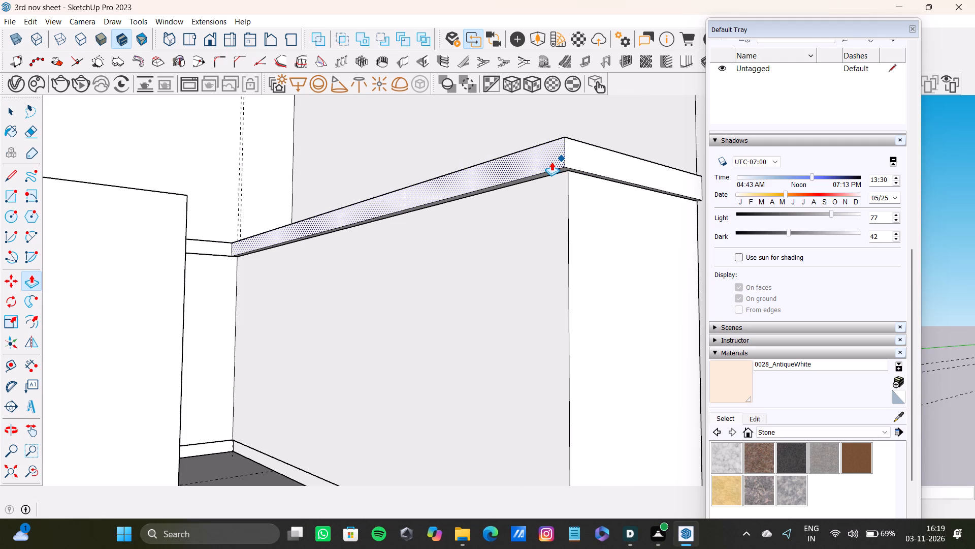
pyautogui.moveTo(551, 162); pyautogui.dragTo(552, 162)
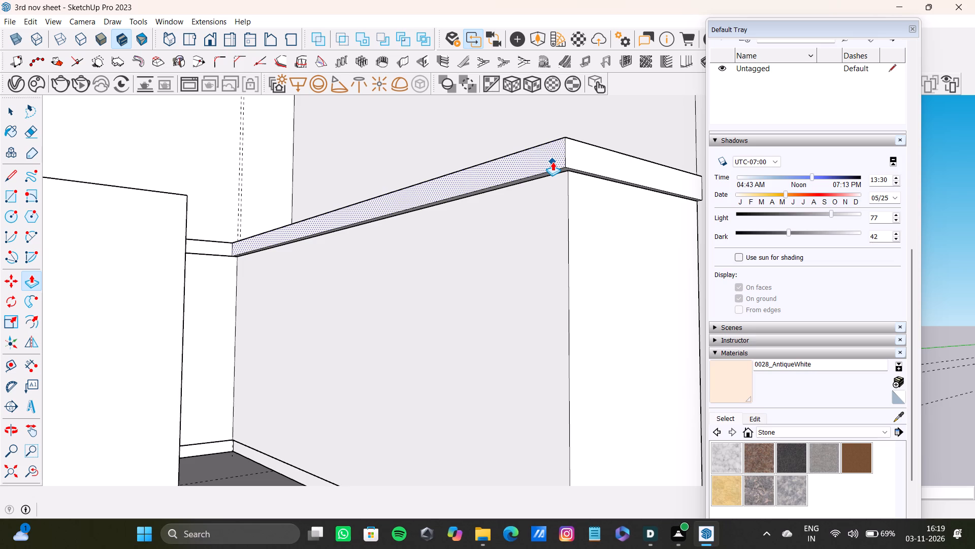
# Pull the slab's inner front face along the first arm slightly outward to overhang the block's front.
pyautogui.scroll(-8, 442, 293)
pyautogui.keyDown('shift'); pyautogui.moveTo(434, 225); pyautogui.dragTo(370, 456, button='middle'); pyautogui.keyUp('shift')
pyautogui.scroll(7, 251, 363)
pyautogui.keyDown('shift'); pyautogui.moveTo(252, 359); pyautogui.dragTo(471, 289, button='middle'); pyautogui.keyUp('shift')
pyautogui.scroll(4, 578, 250)
pyautogui.press('space')
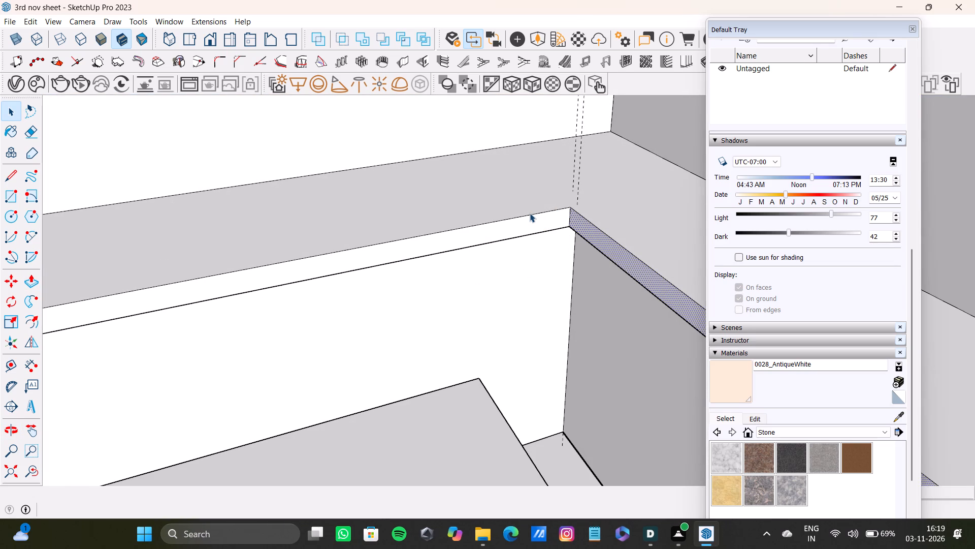
pyautogui.press('p')
pyautogui.click(541, 225)
pyautogui.press('space')
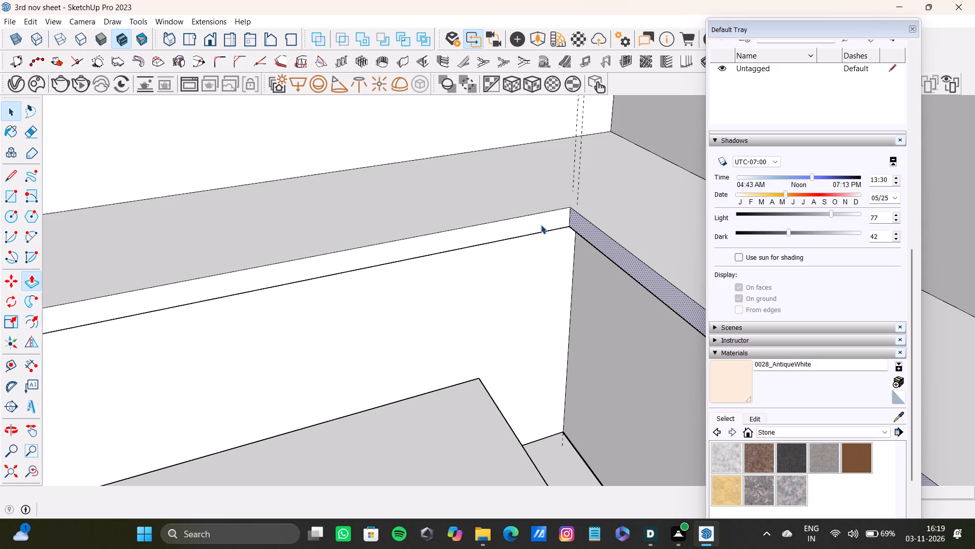
pyautogui.press('space')
pyautogui.press('space')
pyautogui.click(541, 225)
pyautogui.press('p')
pyautogui.moveTo(542, 225); pyautogui.dragTo(550, 225)
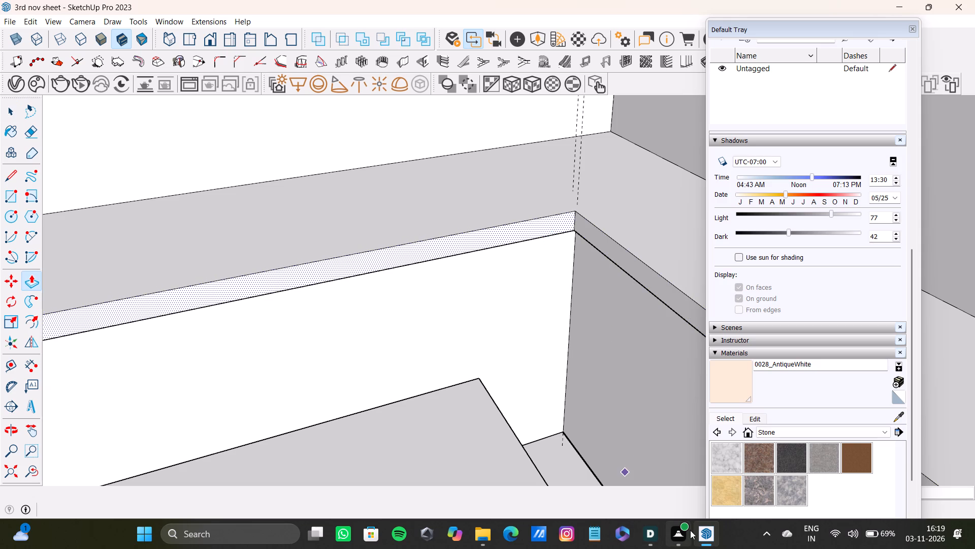
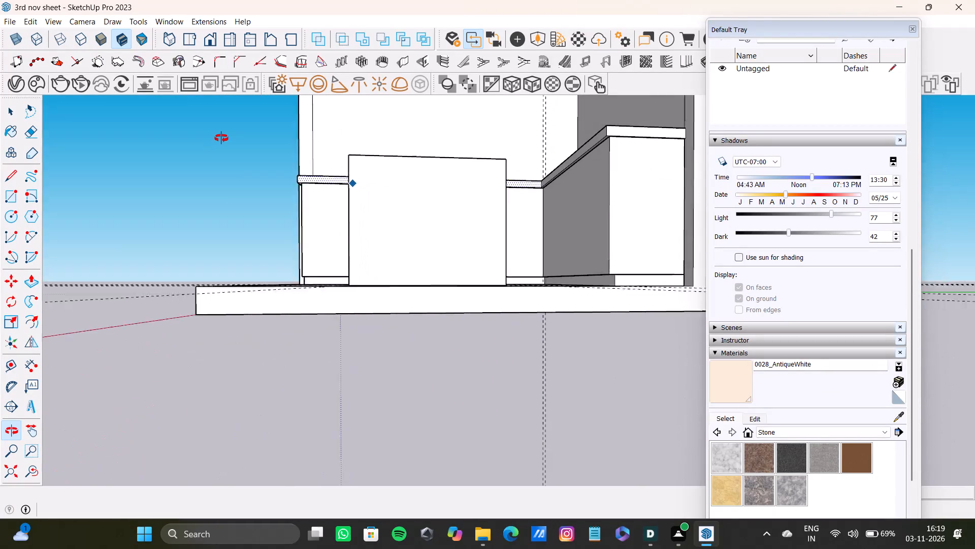
# Examine the slab's overhangs around both arms of the L-shaped block, including its end face beside the kitchen.
pyautogui.scroll(4, 419, 265)
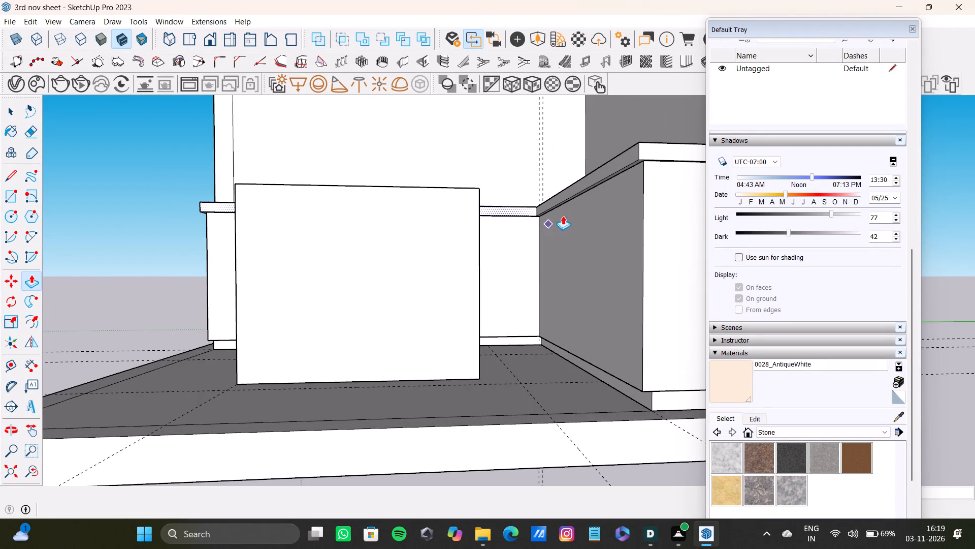
pyautogui.keyDown('shift'); pyautogui.moveTo(565, 215); pyautogui.dragTo(358, 351, button='middle'); pyautogui.keyUp('shift')
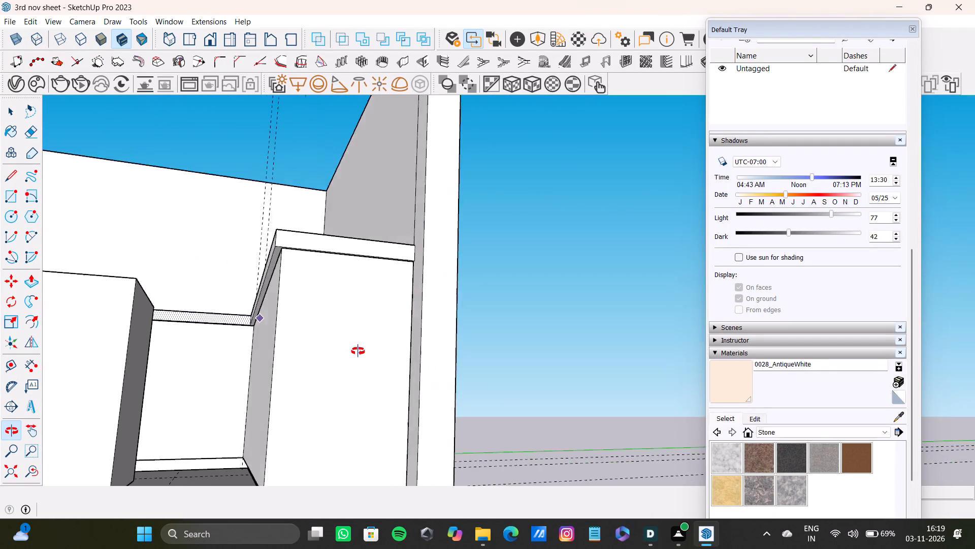
pyautogui.keyDown('shift'); pyautogui.moveTo(358, 351); pyautogui.dragTo(503, 324, button='middle'); pyautogui.keyUp('shift')
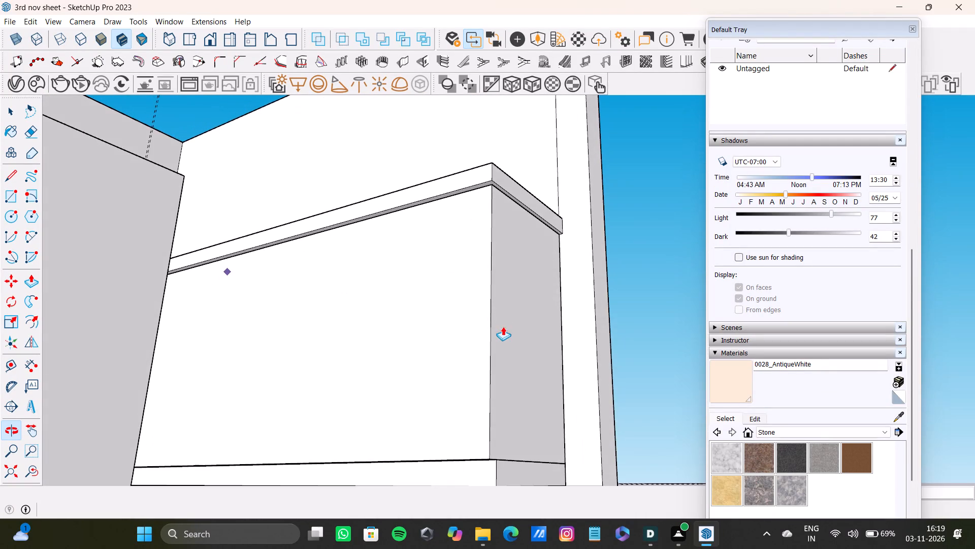
pyautogui.scroll(-15, 503, 327)
pyautogui.moveTo(457, 334); pyautogui.dragTo(429, 429, button='middle')
pyautogui.scroll(-4, 220, 348)
pyautogui.keyDown('shift'); pyautogui.moveTo(215, 347); pyautogui.dragTo(416, 367, button='middle'); pyautogui.keyUp('shift')
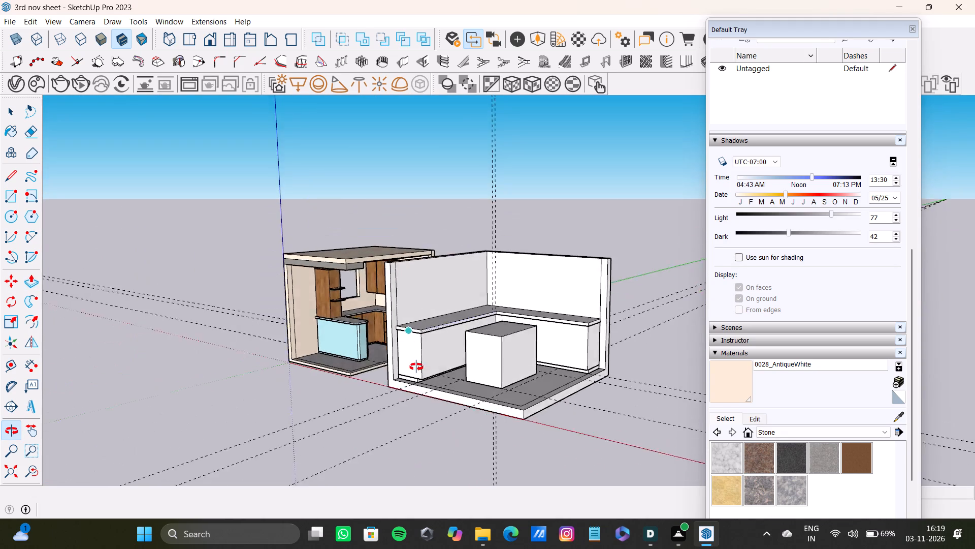
pyautogui.keyDown('shift'); pyautogui.moveTo(416, 367); pyautogui.dragTo(418, 375, button='middle'); pyautogui.keyUp('shift')
pyautogui.scroll(20, 418, 375)
pyautogui.scroll(3, 418, 375)
pyautogui.scroll(-5, 501, 347)
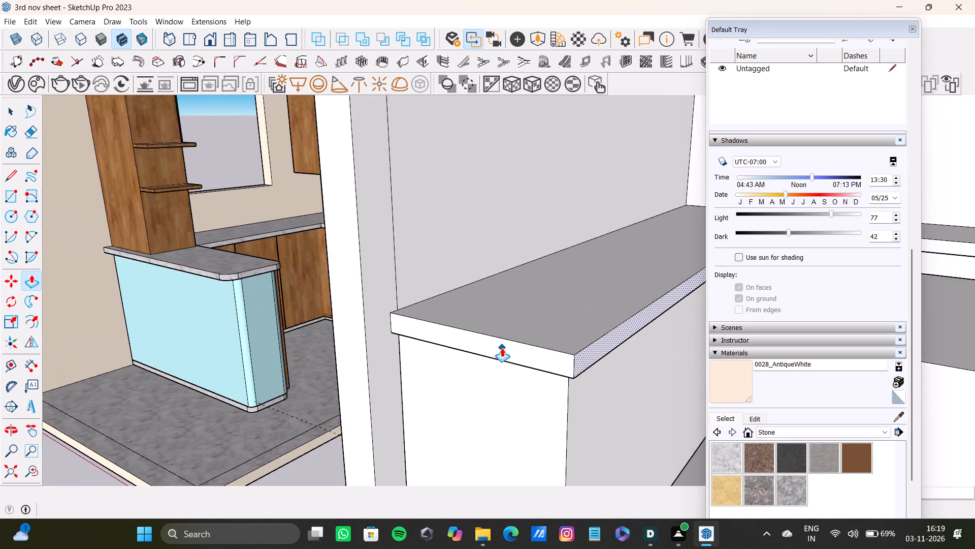
pyautogui.scroll(-9, 502, 348)
pyautogui.moveTo(499, 351); pyautogui.dragTo(491, 375, button='middle')
pyautogui.scroll(3, 490, 375)
pyautogui.press('space')
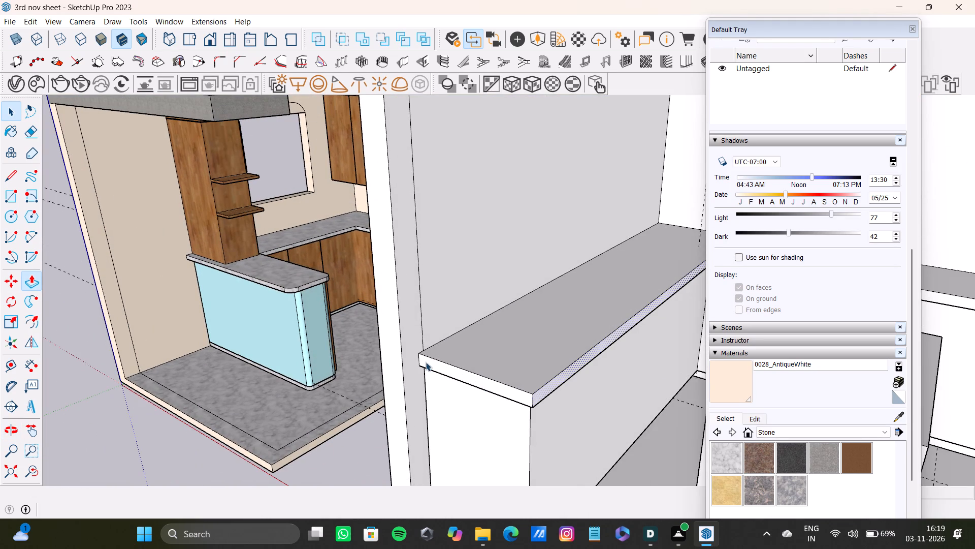
pyautogui.click(430, 359)
pyautogui.click(431, 363)
pyautogui.press('o')
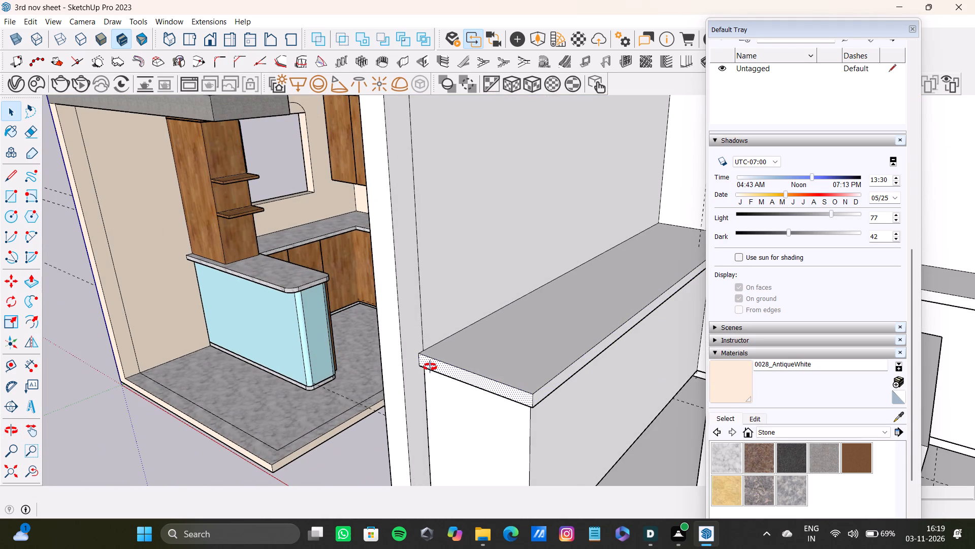
pyautogui.moveTo(426, 368); pyautogui.dragTo(422, 345)
pyautogui.scroll(-12, 420, 351)
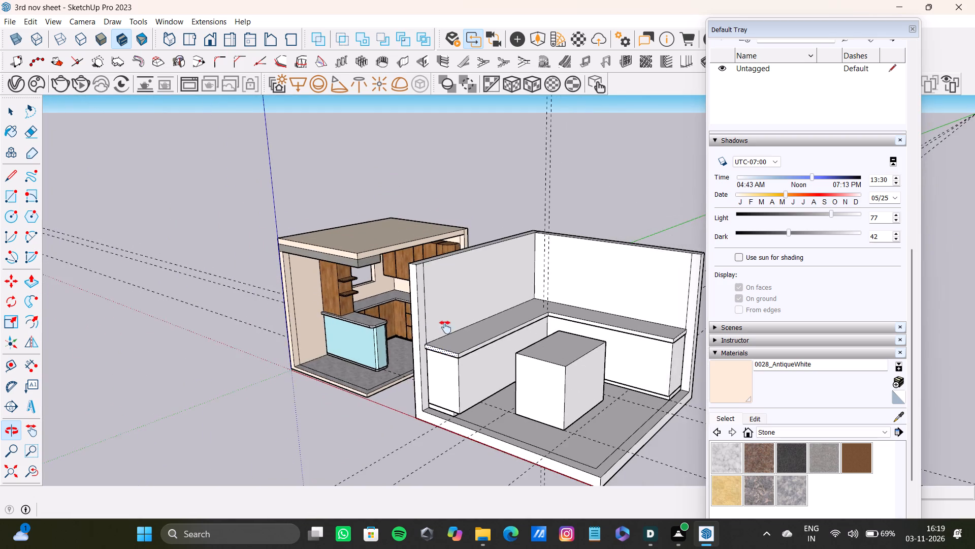
pyautogui.keyDown('shift'); pyautogui.moveTo(444, 325); pyautogui.dragTo(395, 327, button='middle'); pyautogui.keyUp('shift')
pyautogui.scroll(8, 483, 370)
pyautogui.moveTo(483, 370); pyautogui.dragTo(495, 423, button='middle')
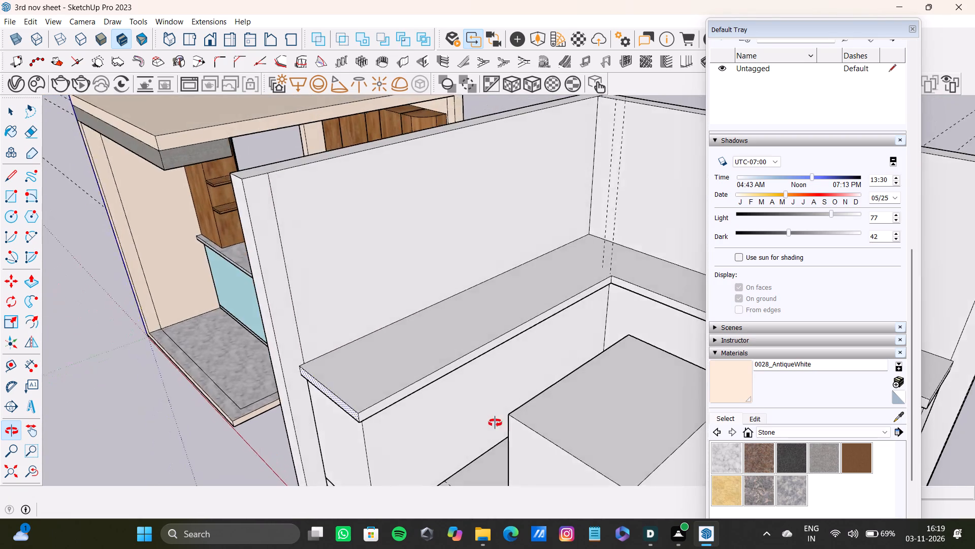
pyautogui.moveTo(495, 423); pyautogui.dragTo(469, 422, button='middle')
pyautogui.scroll(5, 366, 386)
# Open the L-shaped block below the slab for editing.
pyautogui.press('t')
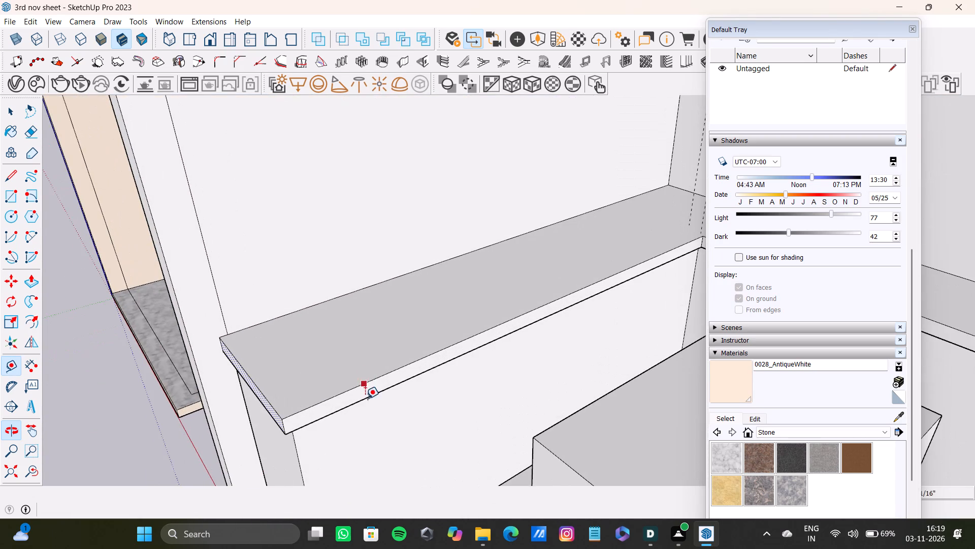
pyautogui.scroll(-4, 378, 410)
pyautogui.moveTo(410, 348); pyautogui.dragTo(412, 335, button='middle')
pyautogui.press('space')
pyautogui.doubleClick(411, 398)
# Place a guide 0.5" below the top edge of the block's inner front face along the kitchen-side arm.
pyautogui.moveTo(407, 398); pyautogui.dragTo(459, 335, button='middle')
pyautogui.scroll(4, 421, 284)
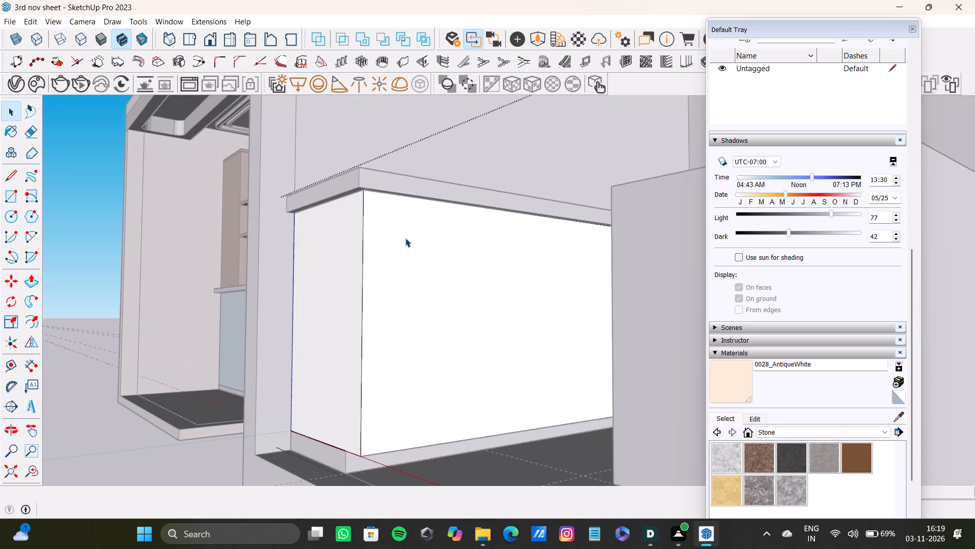
pyautogui.scroll(7, 405, 238)
pyautogui.press('t')
pyautogui.scroll(4, 399, 233)
pyautogui.moveTo(393, 234); pyautogui.dragTo(473, 340, button='middle')
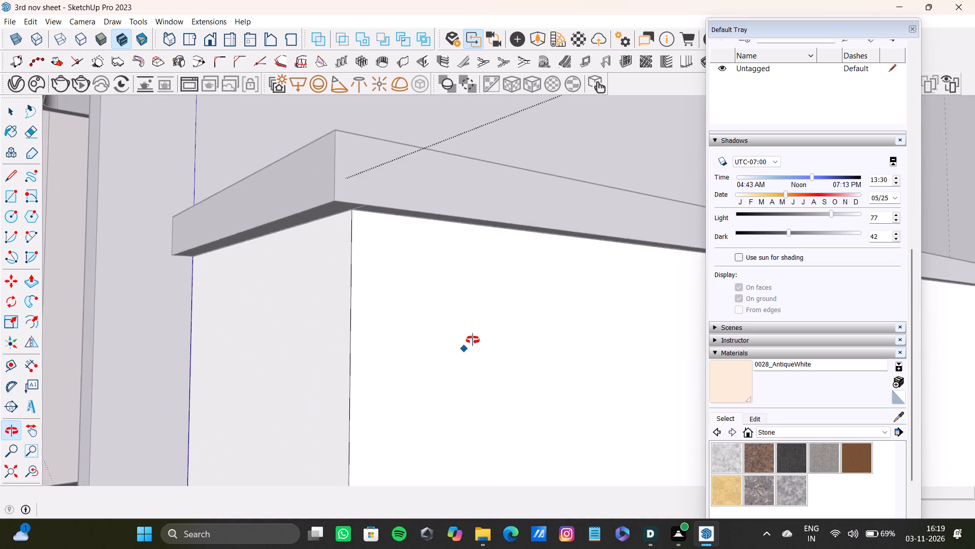
pyautogui.moveTo(473, 340); pyautogui.dragTo(460, 300, button='middle')
pyautogui.scroll(6, 367, 194)
pyautogui.click(409, 203)
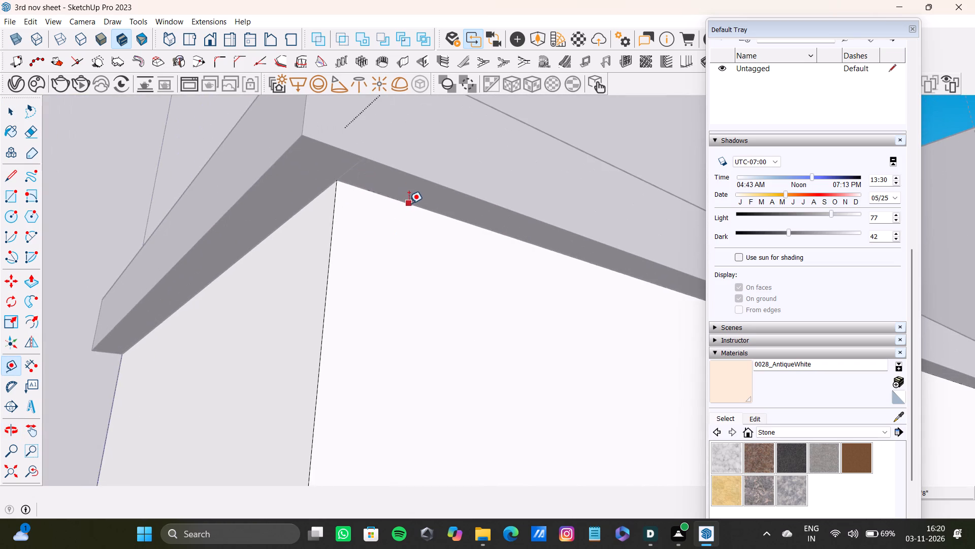
pyautogui.scroll(-5, 411, 266)
pyautogui.moveTo(411, 266); pyautogui.dragTo(405, 275, button='middle')
pyautogui.scroll(-5, 405, 275)
pyautogui.keyDown('shift'); pyautogui.moveTo(405, 279); pyautogui.dragTo(390, 120, button='middle'); pyautogui.keyUp('shift')
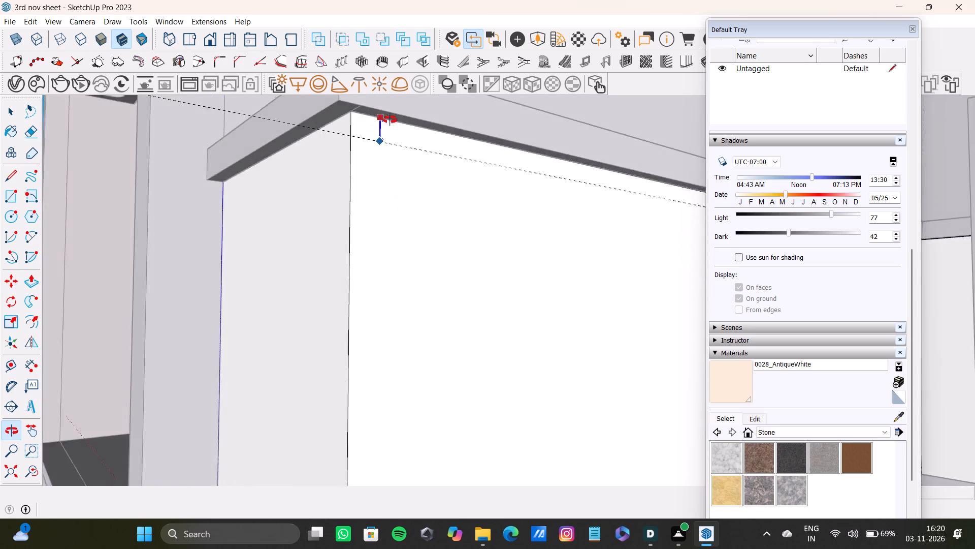
pyautogui.keyDown('shift'); pyautogui.moveTo(390, 120); pyautogui.dragTo(305, 155, button='middle'); pyautogui.keyUp('shift')
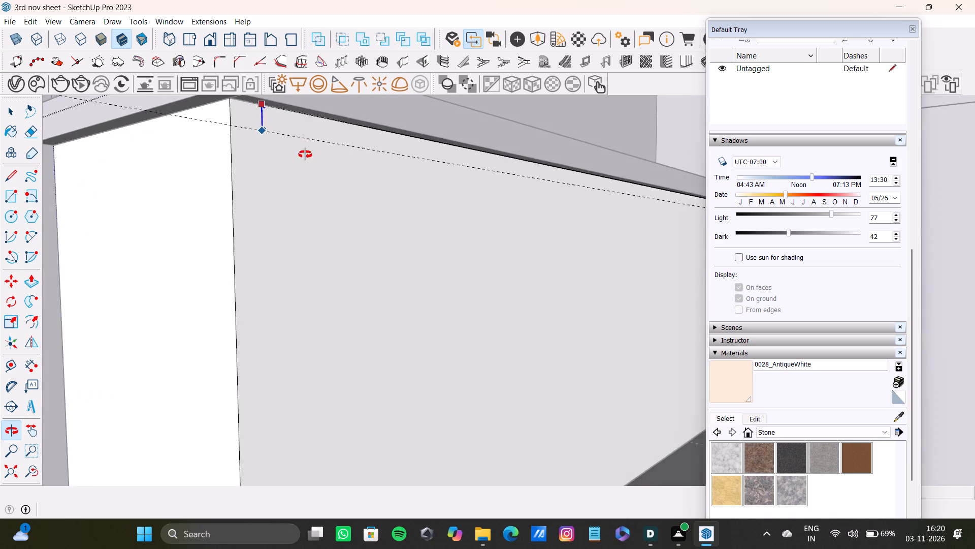
pyautogui.keyDown('shift'); pyautogui.moveTo(305, 155); pyautogui.dragTo(369, 239, button='middle'); pyautogui.keyUp('shift')
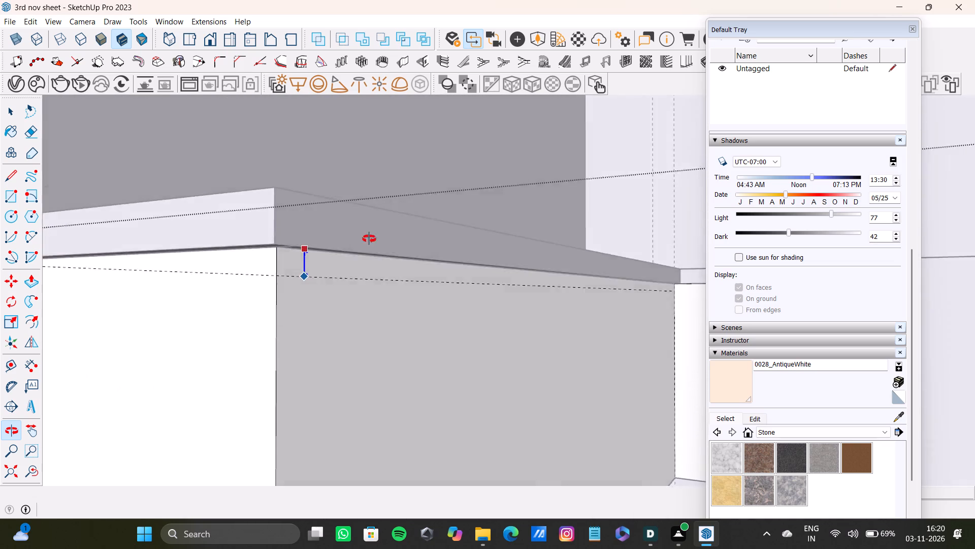
pyautogui.keyDown('shift'); pyautogui.moveTo(369, 239); pyautogui.dragTo(354, 220, button='middle'); pyautogui.keyUp('shift')
pyautogui.scroll(-5, 360, 284)
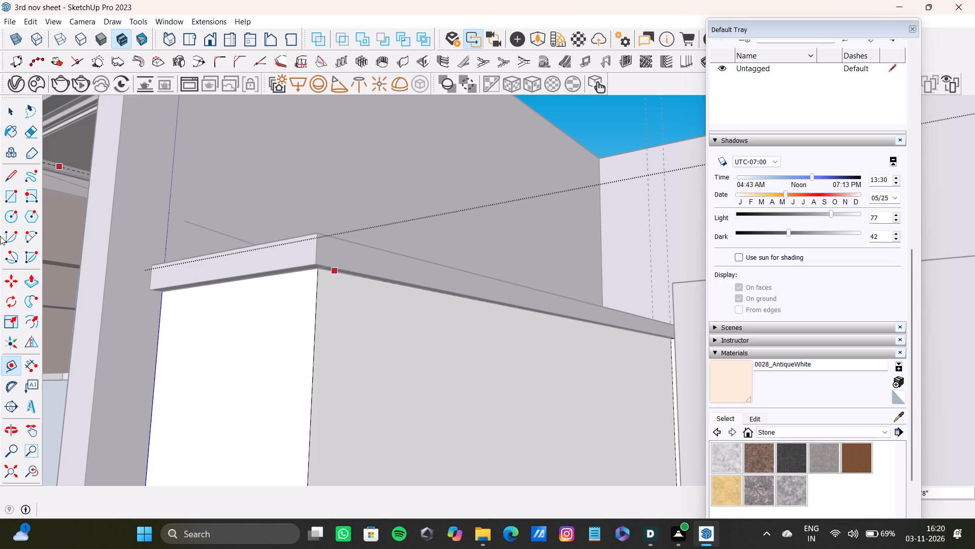
pyautogui.scroll(15, 336, 309)
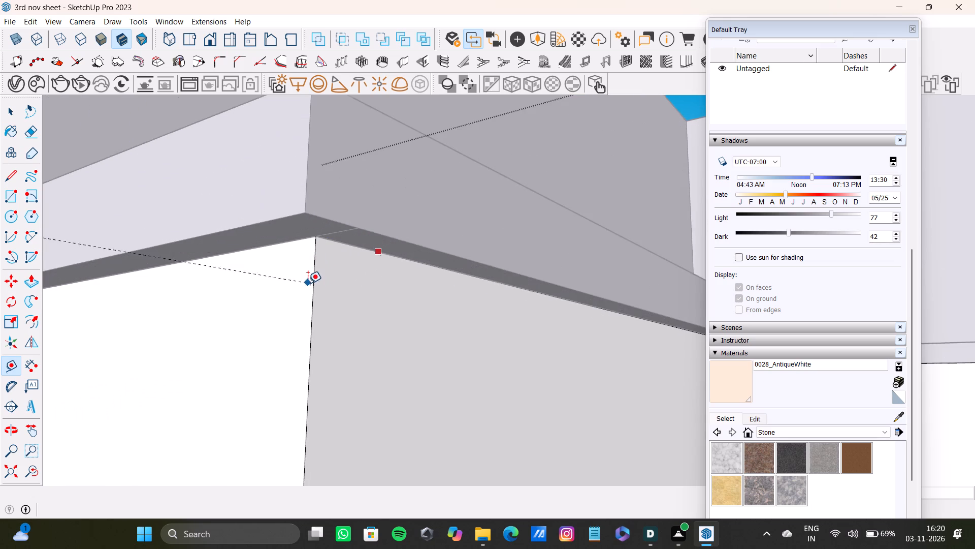
pyautogui.scroll(5, 308, 283)
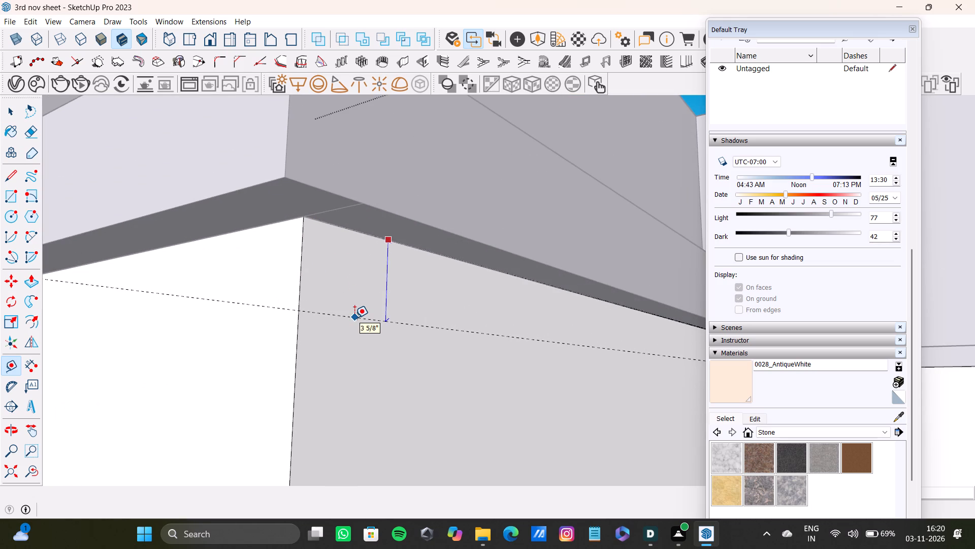
pyautogui.press('0')
pyautogui.press('.')
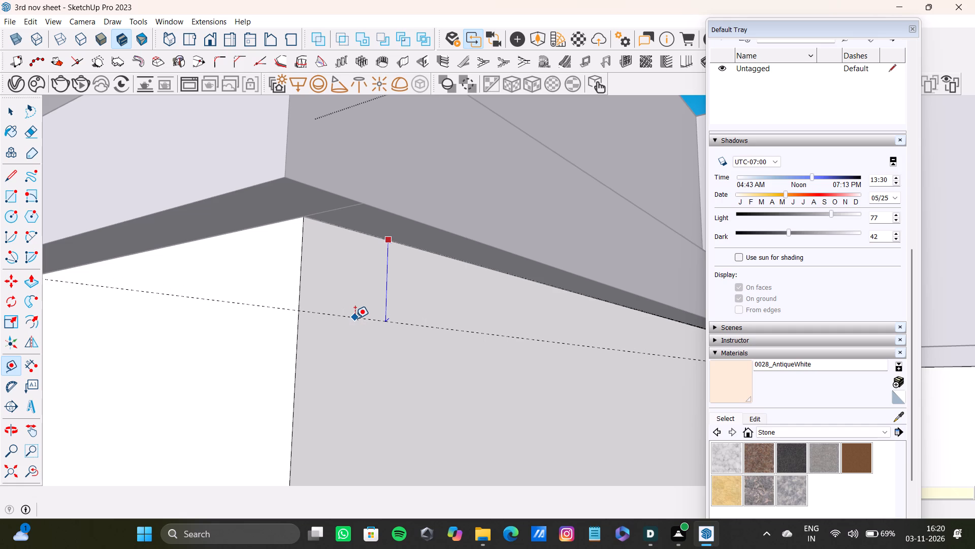
pyautogui.press('5')
pyautogui.hotkey('shift', '"')
pyautogui.press('Return')
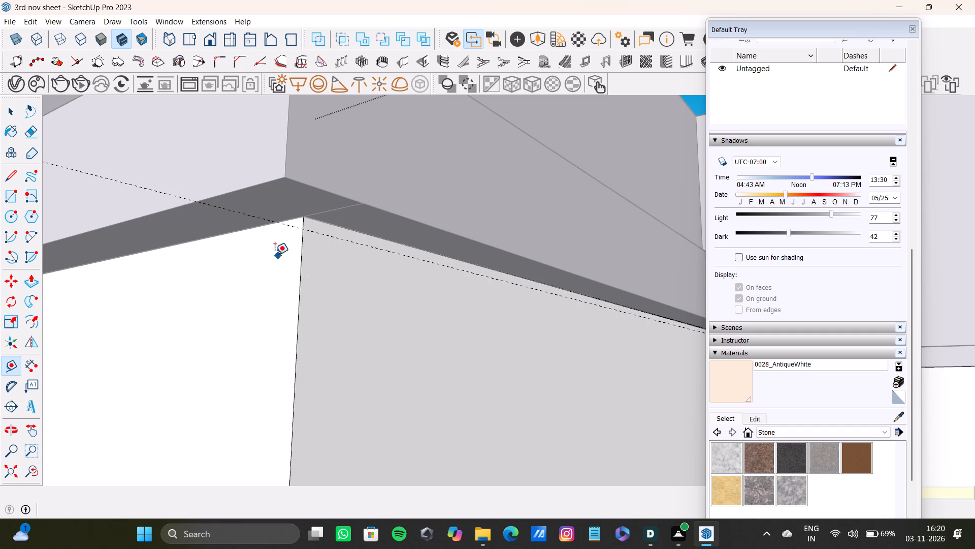
# Place a guide 0.5" below the top edge of the block's end face at the kitchen-side arm's free end.
pyautogui.scroll(5, 270, 251)
pyautogui.moveTo(275, 241); pyautogui.dragTo(373, 243, button='middle')
pyautogui.scroll(4, 288, 216)
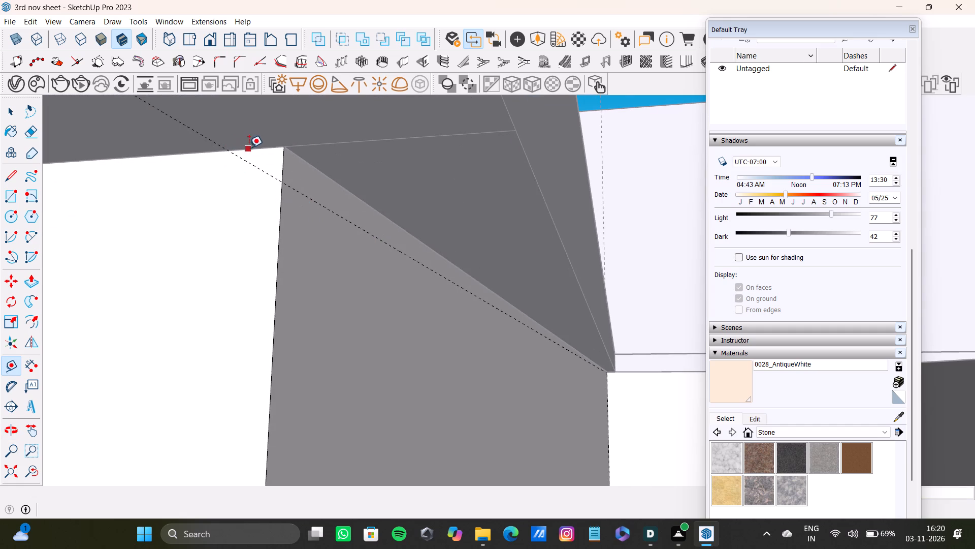
pyautogui.click(250, 148)
pyautogui.write('0.5')
pyautogui.hotkey('shift', '"')
pyautogui.press('Return')
pyautogui.scroll(-2, 259, 195)
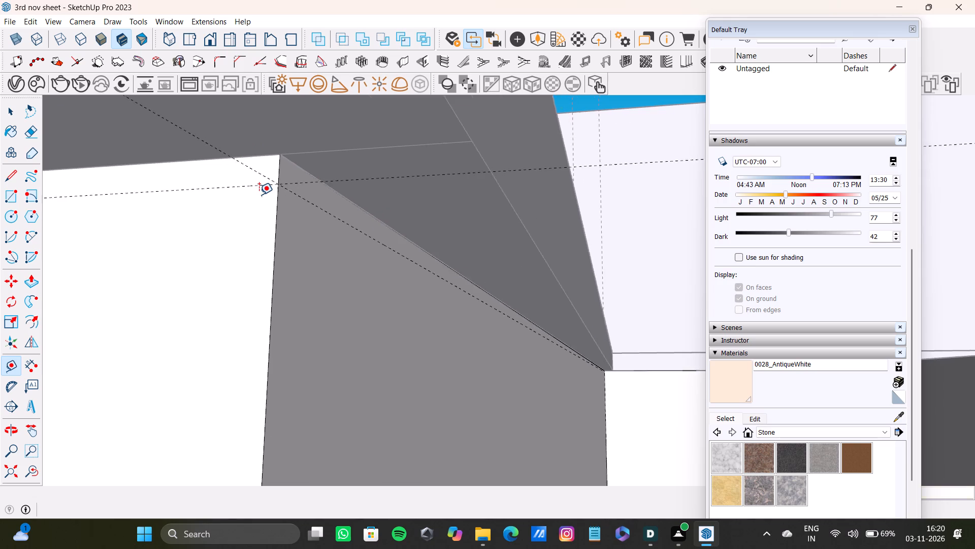
# Place a guide 0.5" below the top edge of the block's inner front face along the second arm.
pyautogui.scroll(-8, 259, 195)
pyautogui.moveTo(607, 381); pyautogui.dragTo(535, 340, button='middle')
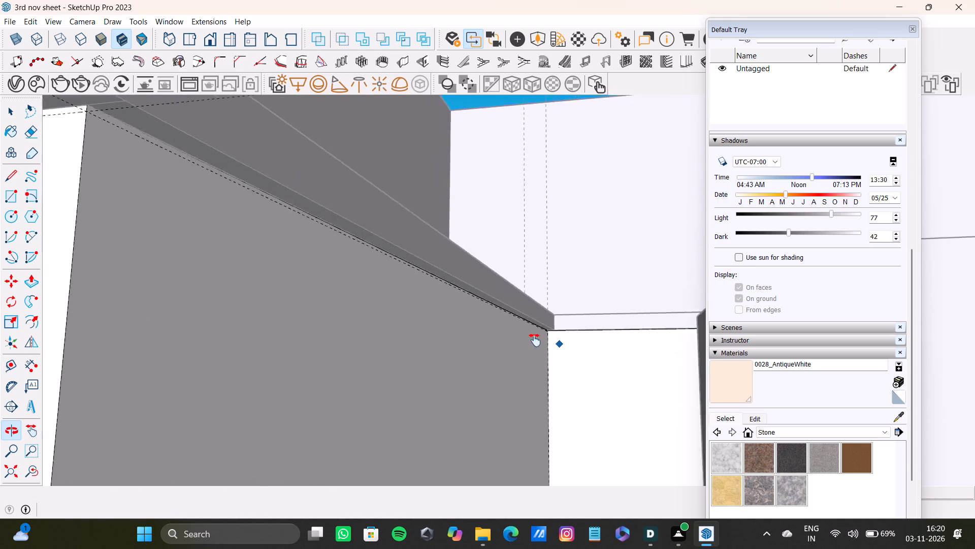
pyautogui.moveTo(535, 340); pyautogui.dragTo(486, 344, button='middle')
pyautogui.scroll(20, 518, 321)
pyautogui.scroll(1, 518, 321)
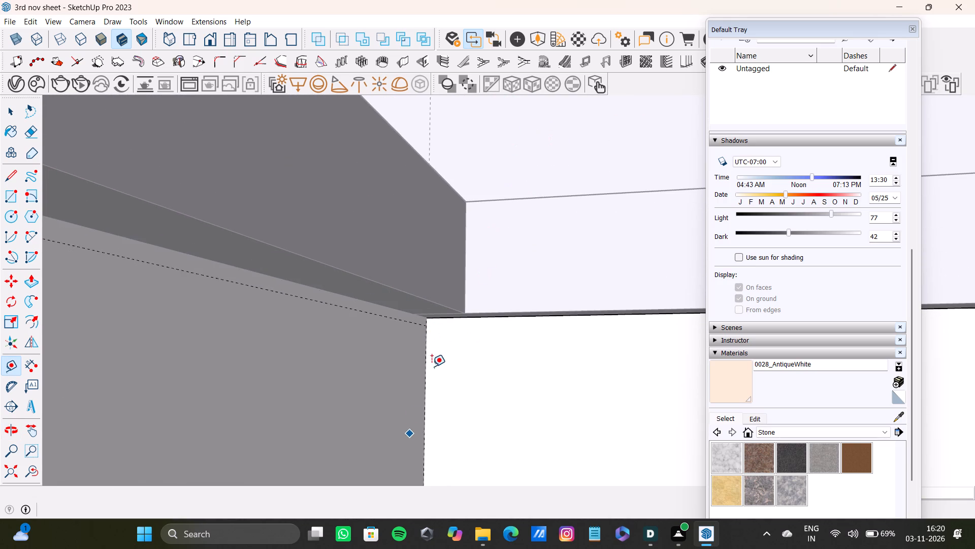
pyautogui.scroll(19, 436, 357)
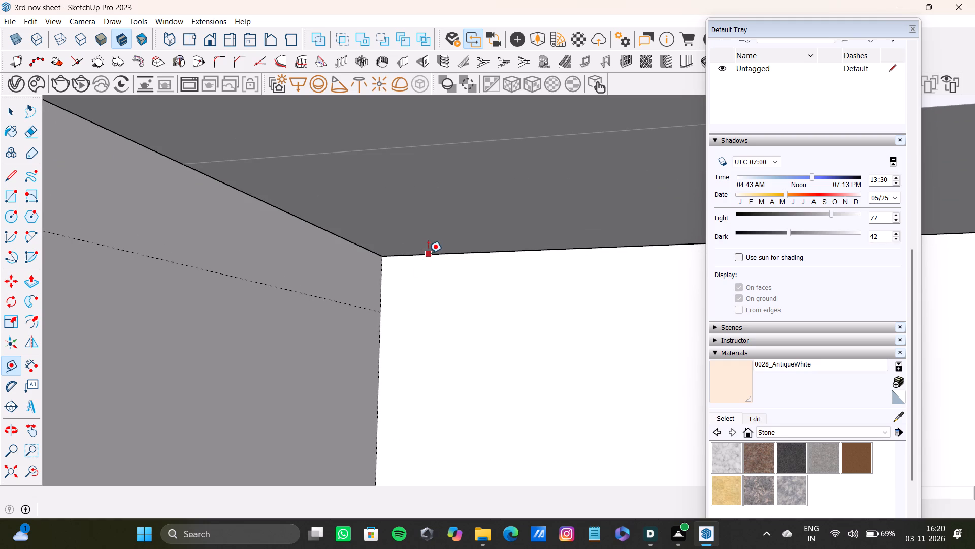
pyautogui.click(428, 253)
pyautogui.write('0.5')
pyautogui.hotkey('shift', '"')
pyautogui.press('Return')
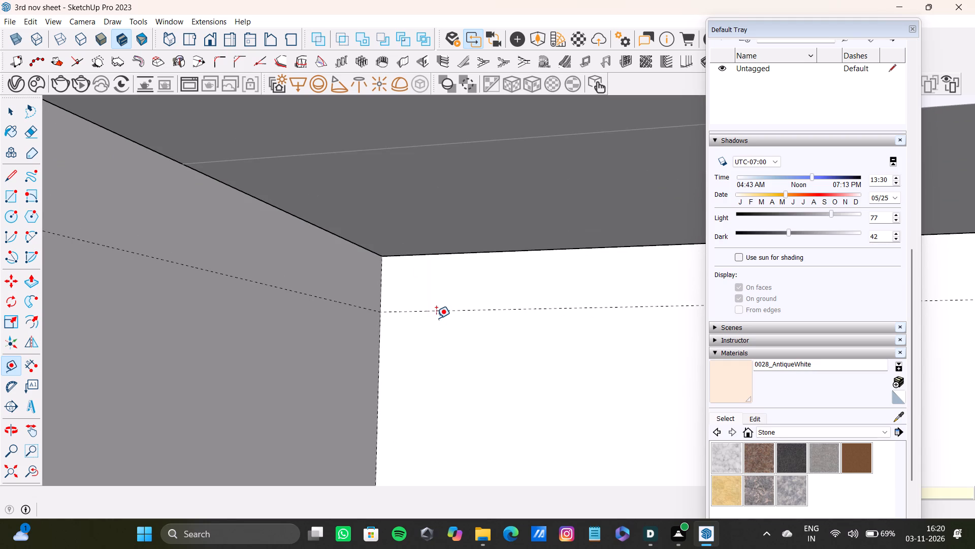
# Place a guide 0.5" below the top edge of the block's end face at the second arm's free end.
pyautogui.scroll(-18, 436, 318)
pyautogui.keyDown('shift'); pyautogui.moveTo(428, 321); pyautogui.dragTo(431, 277, button='middle'); pyautogui.keyUp('shift')
pyautogui.scroll(-4, 429, 281)
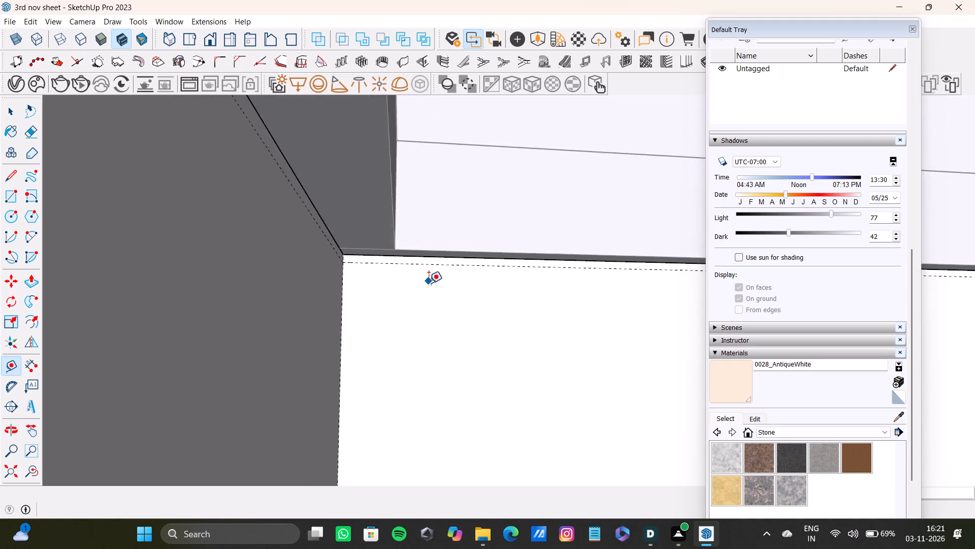
pyautogui.scroll(-5, 429, 283)
pyautogui.keyDown('shift'); pyautogui.moveTo(429, 298); pyautogui.dragTo(109, 306, button='middle'); pyautogui.keyUp('shift')
pyautogui.moveTo(6, 476); pyautogui.dragTo(9, 467)
pyautogui.moveTo(86, 420); pyautogui.dragTo(98, 434, button='middle')
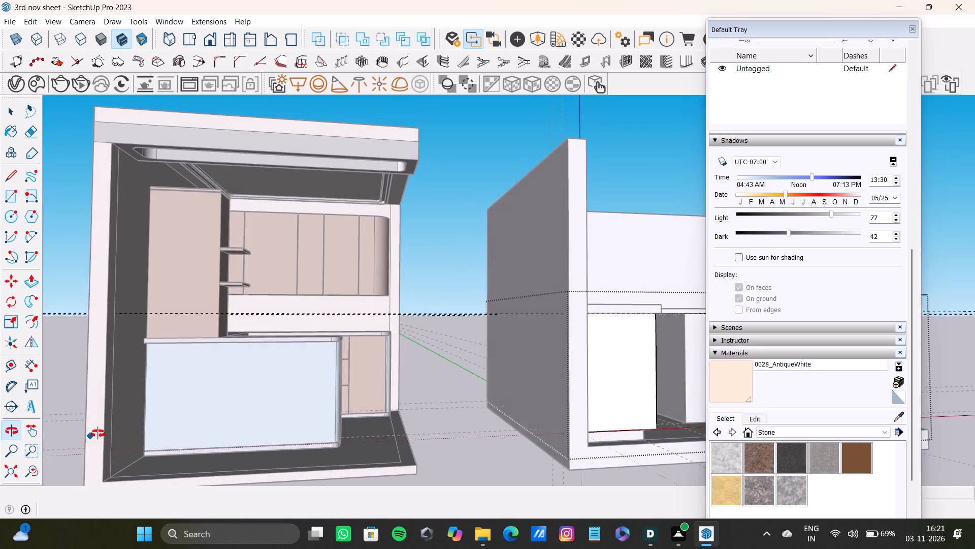
pyautogui.moveTo(98, 434); pyautogui.dragTo(99, 434, button='middle')
pyautogui.keyDown('shift'); pyautogui.scroll(3, 661, 344); pyautogui.keyUp('shift')
pyautogui.keyDown('shift'); pyautogui.moveTo(589, 333); pyautogui.dragTo(322, 334, button='middle'); pyautogui.keyUp('shift')
pyautogui.scroll(8, 396, 331)
pyautogui.moveTo(448, 318); pyautogui.dragTo(161, 317, button='middle')
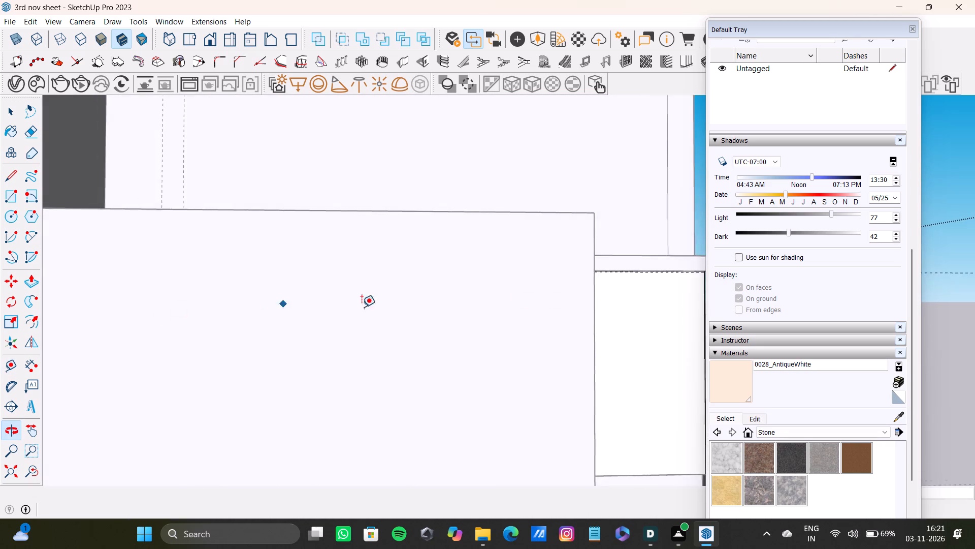
pyautogui.scroll(-4, 548, 306)
pyautogui.keyDown('shift'); pyautogui.moveTo(562, 318); pyautogui.dragTo(345, 320, button='middle'); pyautogui.keyUp('shift')
pyautogui.scroll(5, 445, 295)
pyautogui.moveTo(610, 294); pyautogui.dragTo(521, 291, button='middle')
pyautogui.scroll(-3, 584, 282)
pyautogui.keyDown('shift'); pyautogui.moveTo(588, 290); pyautogui.dragTo(360, 303, button='middle'); pyautogui.keyUp('shift')
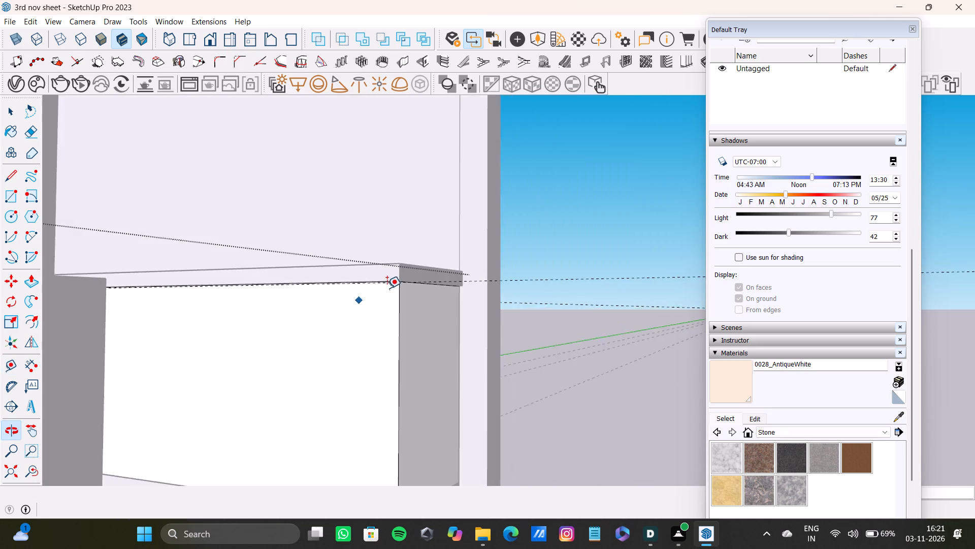
pyautogui.scroll(17, 392, 288)
pyautogui.moveTo(380, 271); pyautogui.dragTo(353, 263, button='middle')
pyautogui.scroll(2, 523, 267)
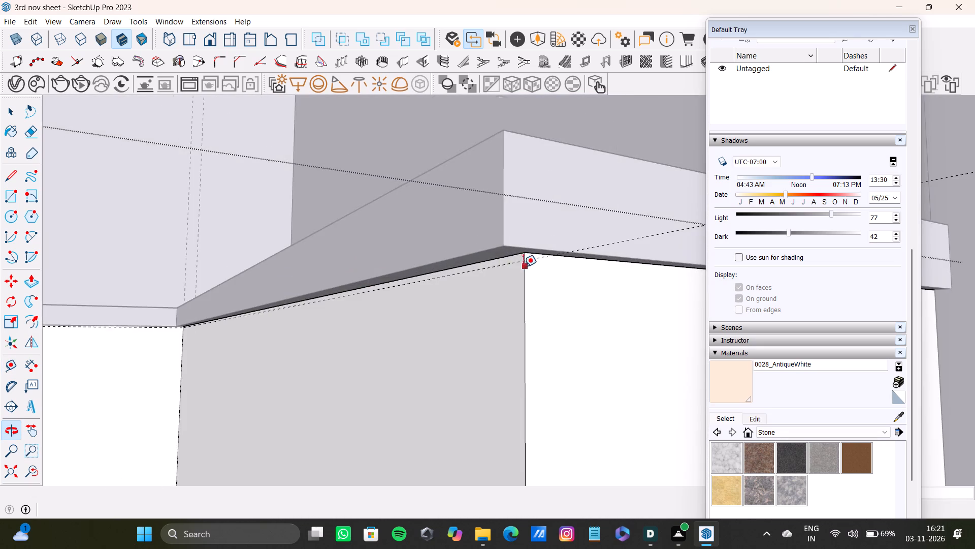
pyautogui.scroll(17, 523, 267)
pyautogui.click(480, 219)
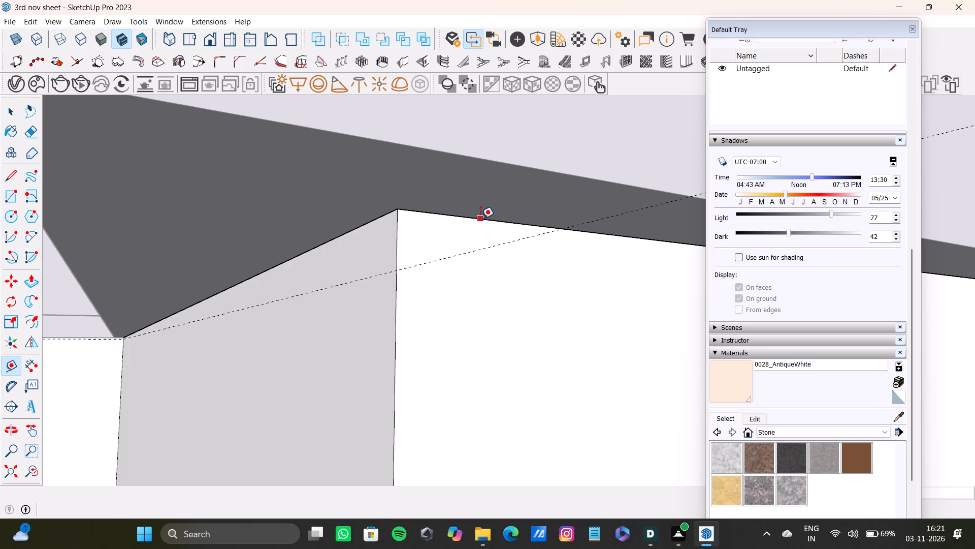
pyautogui.write('0.')
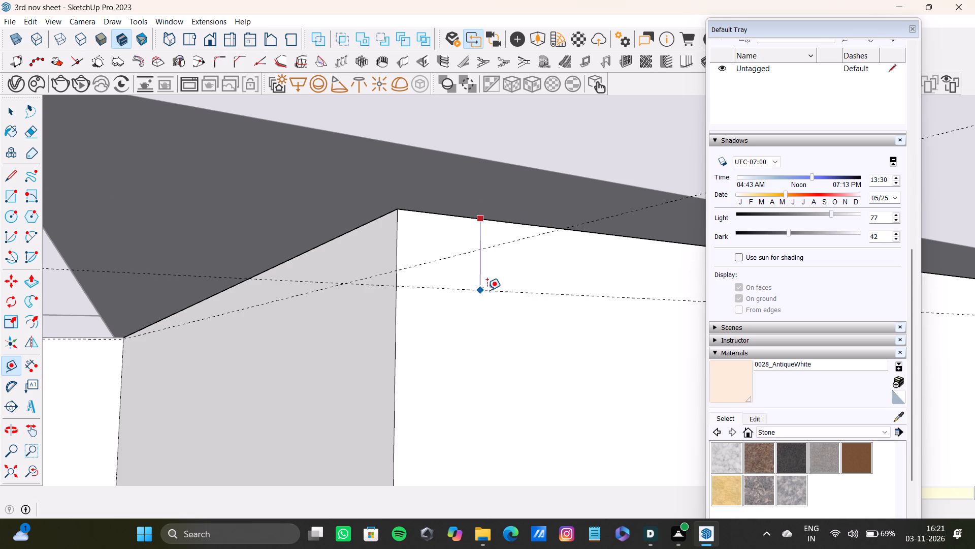
pyautogui.press('5')
pyautogui.hotkey('shift', '"')
pyautogui.press('Return')
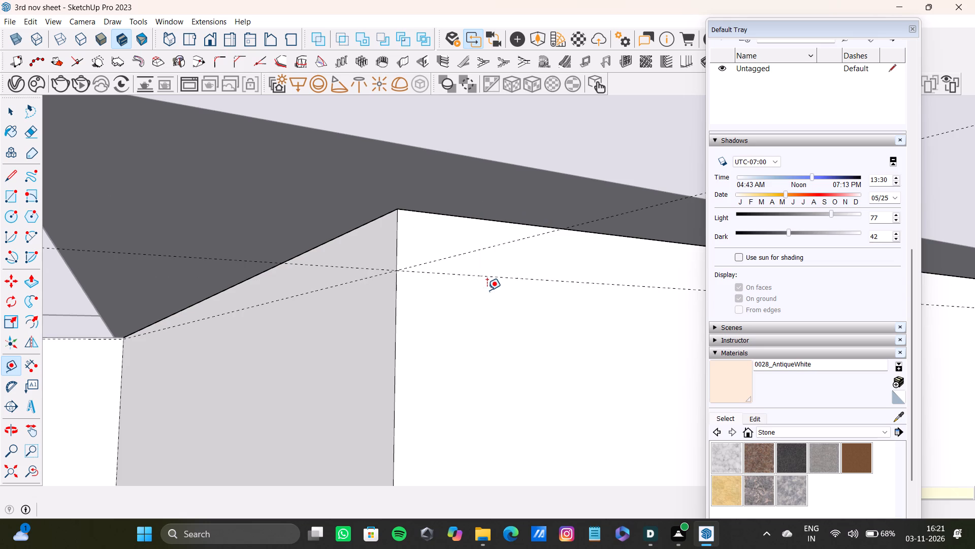
# Examine the guides beneath the overhanging slab at the L-shaped block's inner corner and free ends.
pyautogui.press('space')
pyautogui.scroll(-8, 383, 291)
pyautogui.keyDown('shift'); pyautogui.moveTo(383, 294); pyautogui.dragTo(821, 341, button='middle'); pyautogui.keyUp('shift')
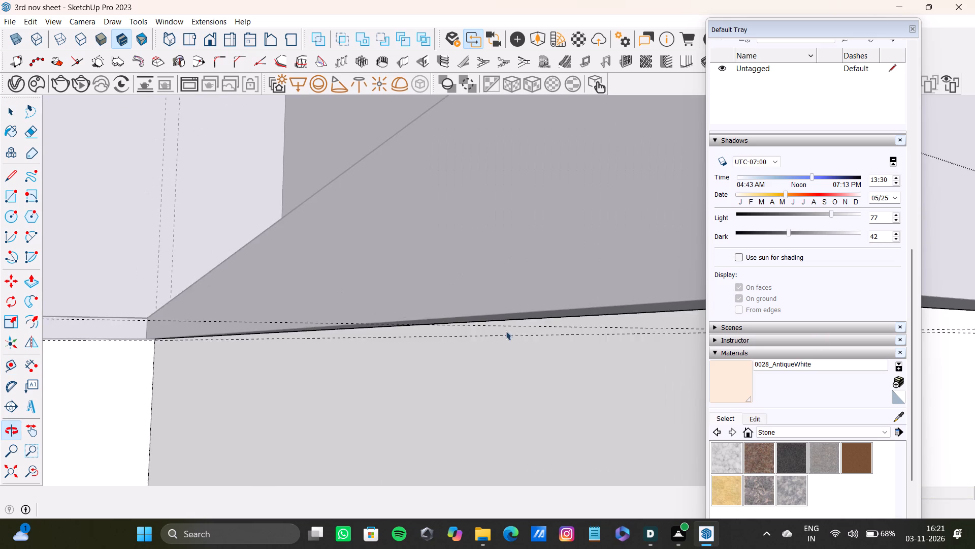
pyautogui.scroll(-8, 445, 339)
pyautogui.keyDown('shift'); pyautogui.moveTo(438, 348); pyautogui.dragTo(654, 339, button='middle'); pyautogui.keyUp('shift')
pyautogui.scroll(13, 343, 322)
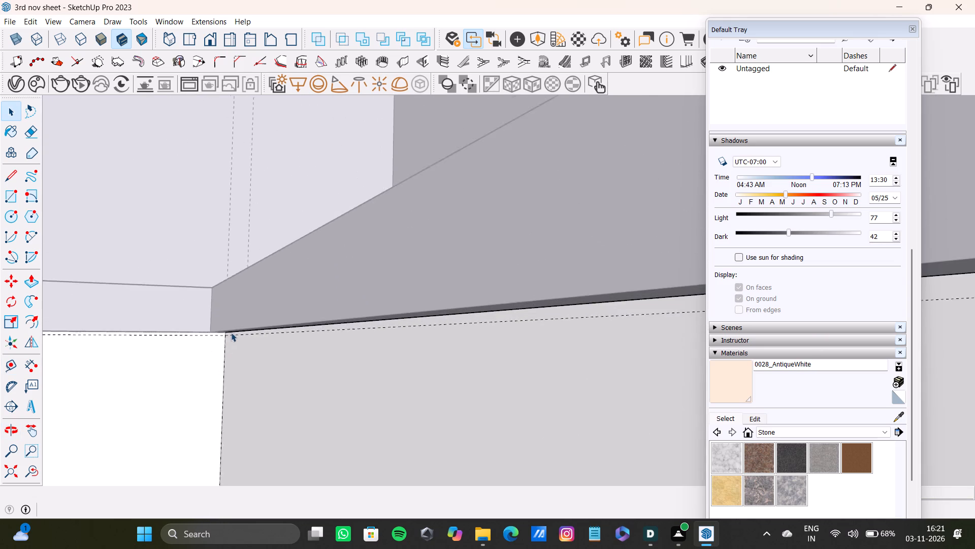
pyautogui.scroll(16, 231, 332)
pyautogui.moveTo(226, 333); pyautogui.dragTo(335, 294, button='middle')
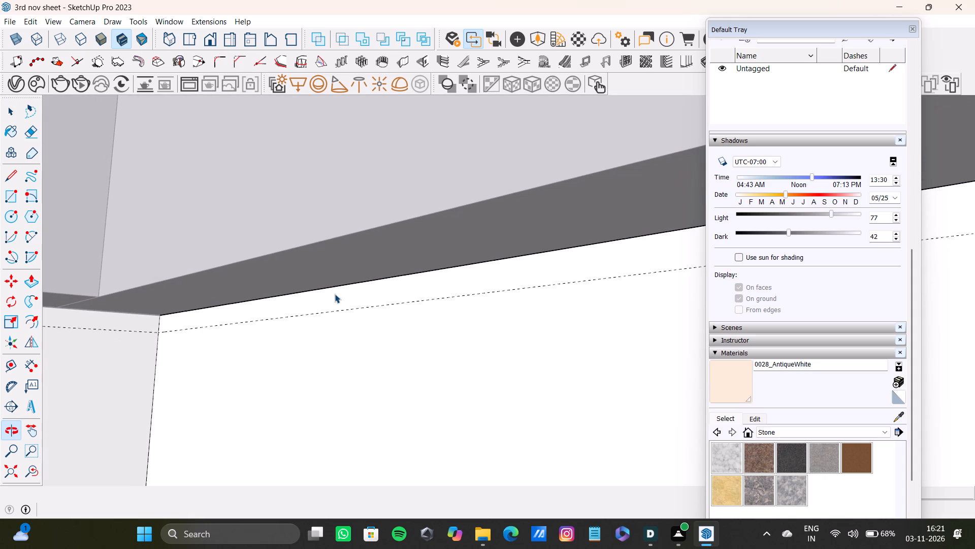
pyautogui.press('r')
pyautogui.scroll(7, 148, 317)
pyautogui.keyDown('shift'); pyautogui.moveTo(173, 323); pyautogui.dragTo(308, 317, button='middle'); pyautogui.keyUp('shift')
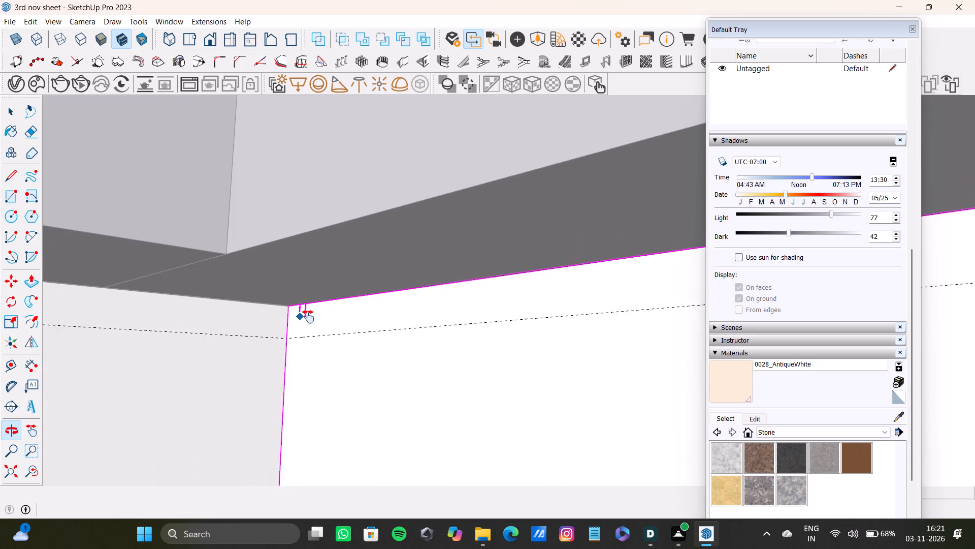
pyautogui.keyDown('shift'); pyautogui.moveTo(308, 317); pyautogui.dragTo(300, 338, button='middle'); pyautogui.keyUp('shift')
pyautogui.press('space')
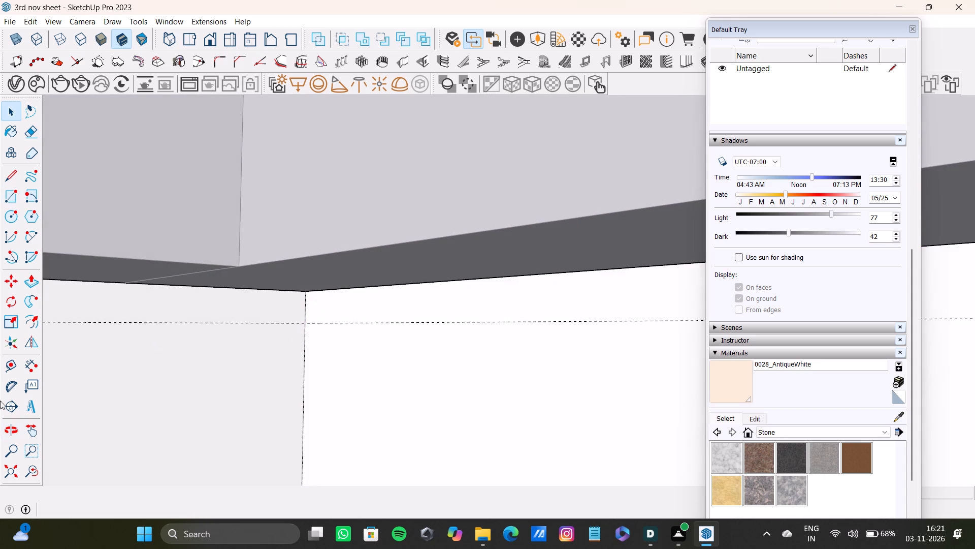
pyautogui.click(13, 473)
pyautogui.keyDown('shift'); pyautogui.moveTo(316, 344); pyautogui.dragTo(317, 367, button='middle'); pyautogui.keyUp('shift')
pyautogui.scroll(-2, 444, 348)
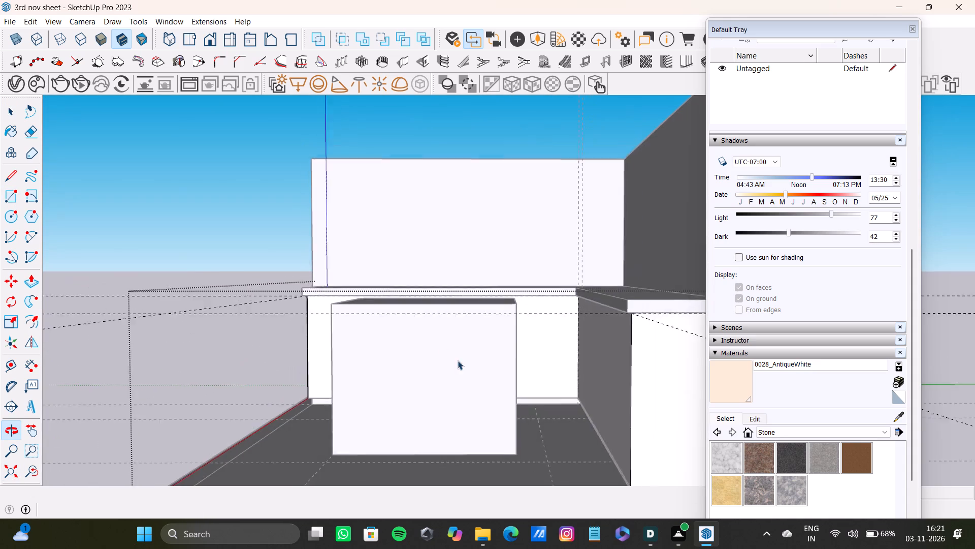
pyautogui.keyDown('shift'); pyautogui.moveTo(468, 363); pyautogui.dragTo(547, 370, button='middle'); pyautogui.keyUp('shift')
pyautogui.scroll(11, 372, 293)
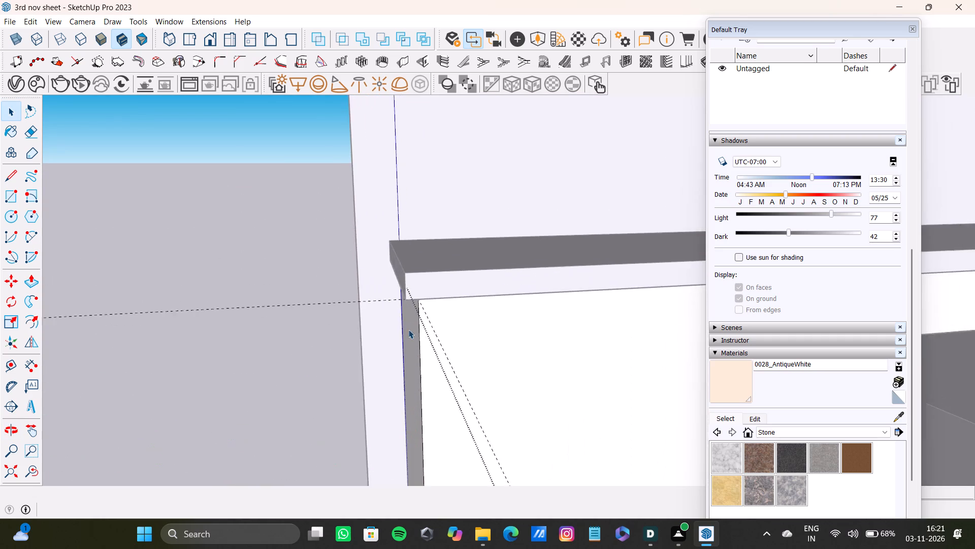
pyautogui.scroll(3, 408, 329)
pyautogui.moveTo(407, 329); pyautogui.dragTo(586, 313, button='middle')
pyautogui.scroll(4, 558, 293)
pyautogui.keyDown('shift'); pyautogui.moveTo(551, 269); pyautogui.dragTo(486, 233, button='middle'); pyautogui.keyUp('shift')
pyautogui.press('l')
pyautogui.scroll(8, 483, 311)
pyautogui.keyDown('shift'); pyautogui.moveTo(458, 296); pyautogui.dragTo(492, 307, button='middle'); pyautogui.keyUp('shift')
pyautogui.scroll(12, 254, 269)
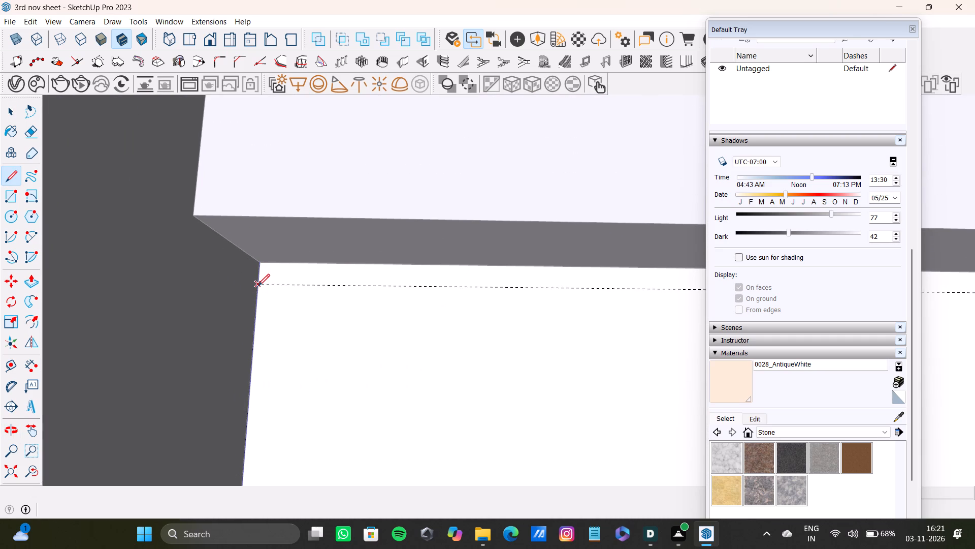
pyautogui.press('space')
# Place a guide 0.5" above the bottom edge of the block's end face at the kitchen-side arm's free end.
pyautogui.scroll(-13, 379, 320)
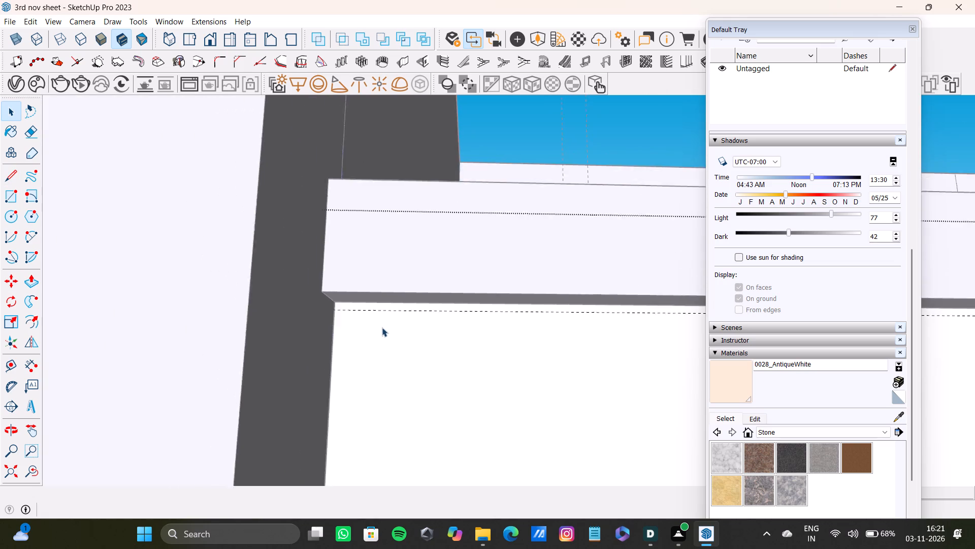
pyautogui.scroll(-4, 382, 327)
pyautogui.keyDown('shift'); pyautogui.moveTo(388, 335); pyautogui.dragTo(220, 298, button='middle'); pyautogui.keyUp('shift')
pyautogui.scroll(-4, 252, 280)
pyautogui.moveTo(388, 317); pyautogui.dragTo(237, 232, button='middle')
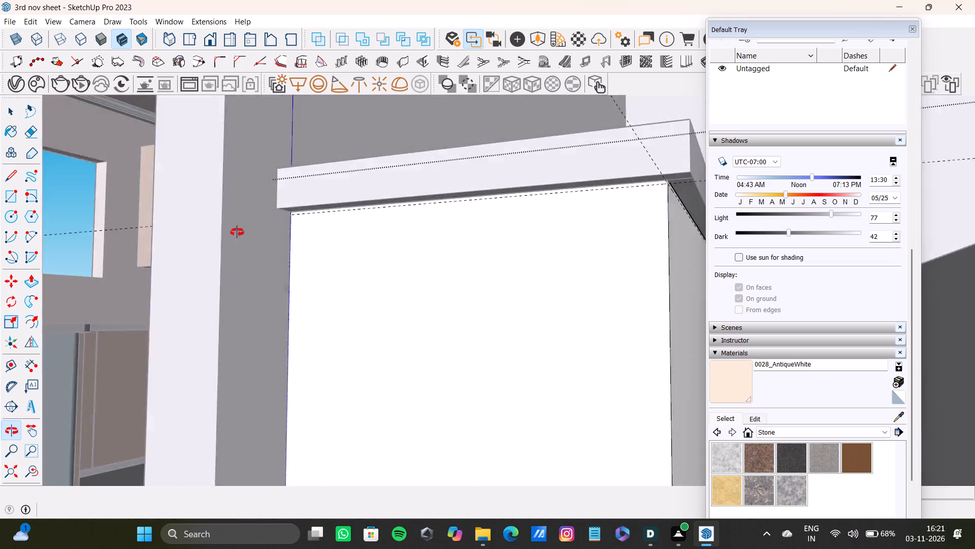
pyautogui.moveTo(237, 232); pyautogui.dragTo(154, 288, button='middle')
pyautogui.keyDown('shift'); pyautogui.scroll(-4, 311, 273); pyautogui.keyUp('shift')
pyautogui.keyDown('shift'); pyautogui.moveTo(445, 316); pyautogui.dragTo(481, 211, button='middle'); pyautogui.keyUp('shift')
pyautogui.scroll(8, 377, 341)
pyautogui.press('t')
pyautogui.scroll(3, 420, 413)
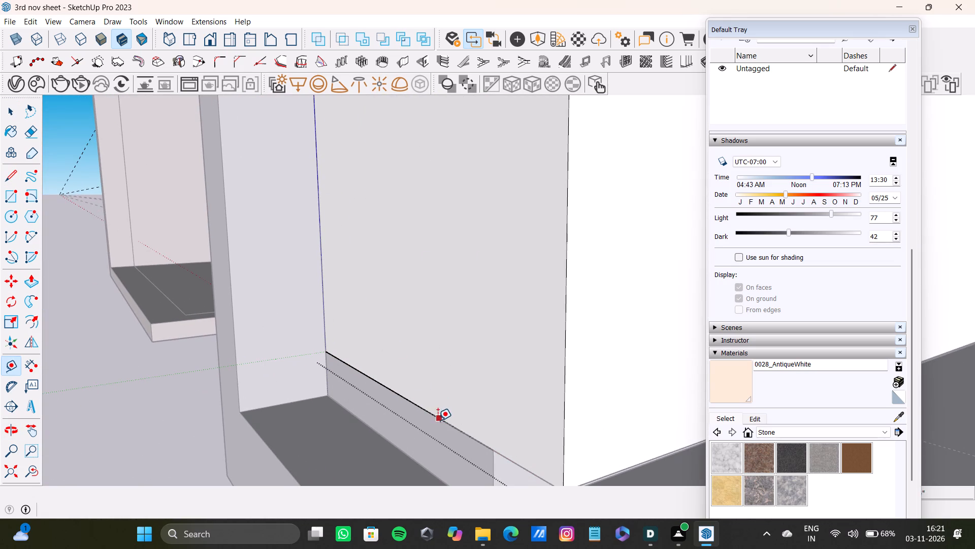
pyautogui.click(438, 420)
pyautogui.write('0.')
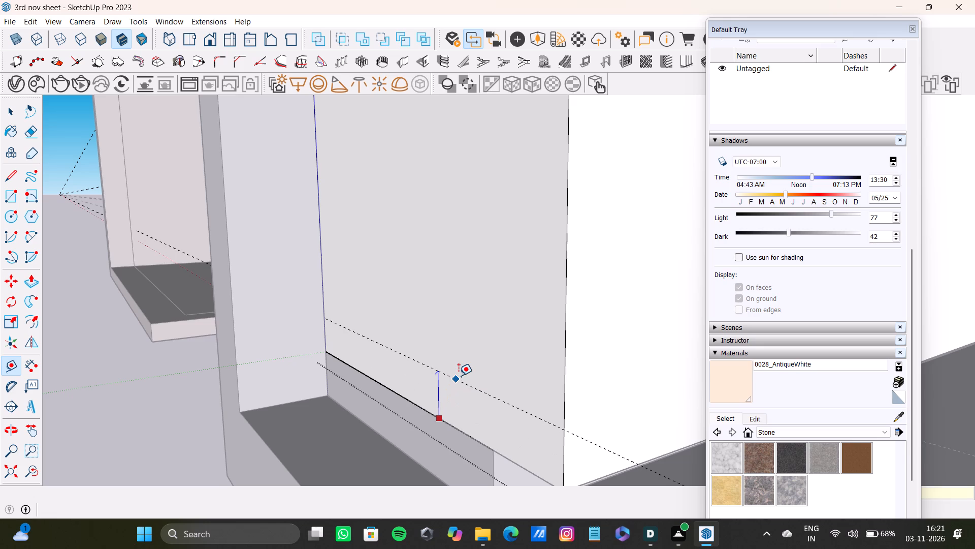
pyautogui.press('5')
pyautogui.hotkey('shift', '"')
pyautogui.press('Return')
# Place a guide 0.5" above the bottom edge of the block's inner front face along the kitchen-side arm.
pyautogui.scroll(-3, 464, 371)
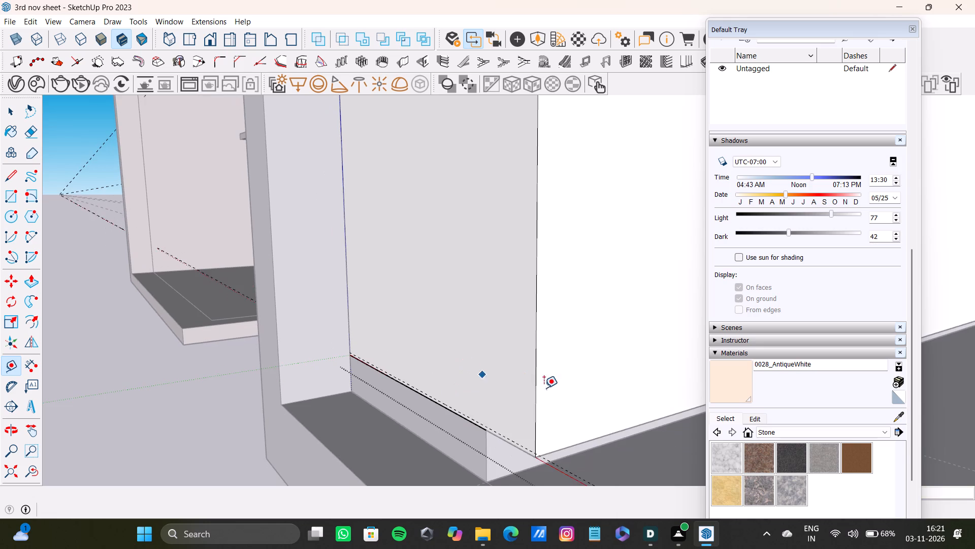
pyautogui.moveTo(551, 400); pyautogui.dragTo(543, 352, button='middle')
pyautogui.scroll(14, 542, 424)
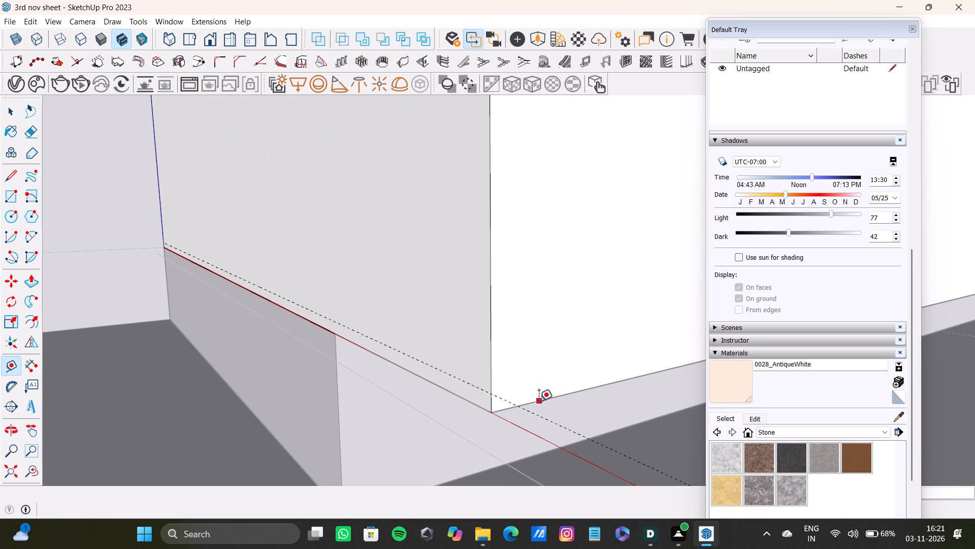
pyautogui.click(539, 401)
pyautogui.write('0.5"')
pyautogui.press('Return')
# Place a guide 0.5" above the bottom edge of the block's inner front face along the second arm.
pyautogui.scroll(-4, 507, 351)
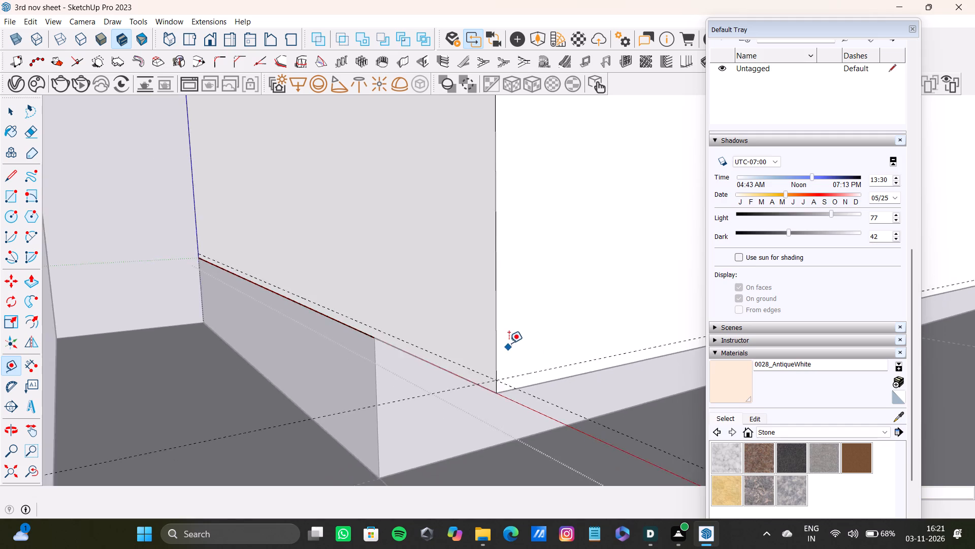
pyautogui.scroll(-9, 509, 343)
pyautogui.keyDown('shift'); pyautogui.moveTo(517, 318); pyautogui.dragTo(433, 300, button='middle'); pyautogui.keyUp('shift')
pyautogui.scroll(-7, 432, 302)
pyautogui.keyDown('shift'); pyautogui.moveTo(432, 302); pyautogui.dragTo(287, 369, button='middle'); pyautogui.keyUp('shift')
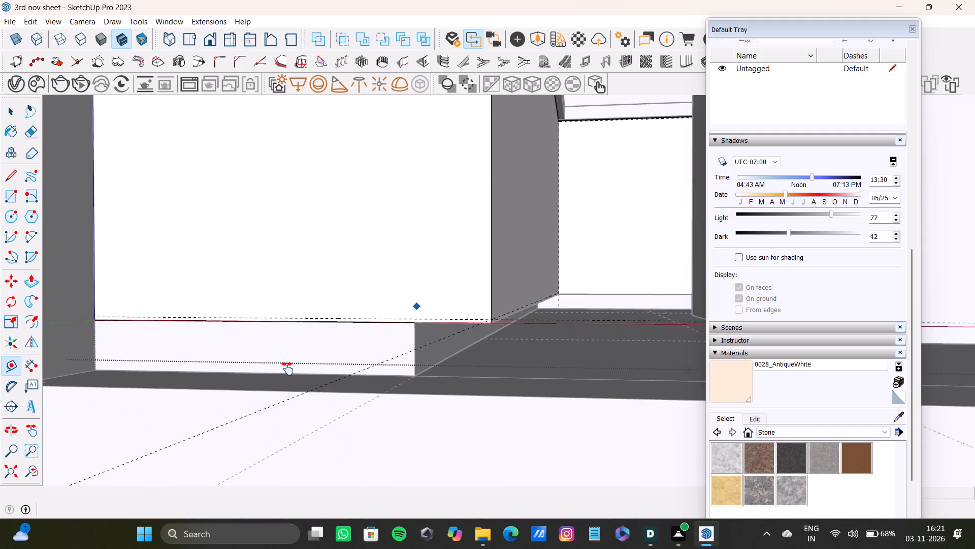
pyautogui.keyDown('shift'); pyautogui.moveTo(287, 369); pyautogui.dragTo(250, 396, button='middle'); pyautogui.keyUp('shift')
pyautogui.scroll(20, 544, 364)
pyautogui.scroll(1, 544, 364)
pyautogui.moveTo(528, 308); pyautogui.dragTo(488, 286, button='middle')
pyautogui.scroll(12, 493, 328)
pyautogui.click(508, 389)
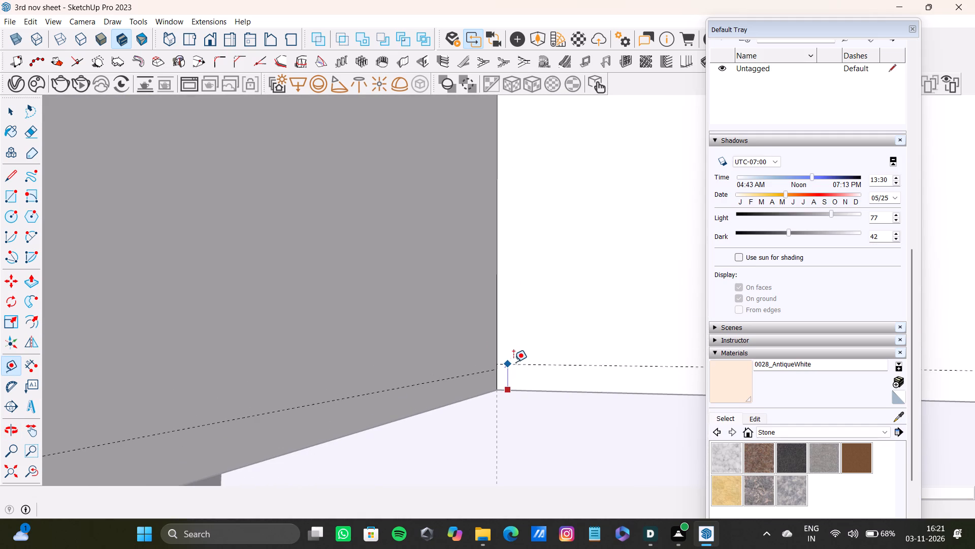
pyautogui.press('0')
pyautogui.write('.5')
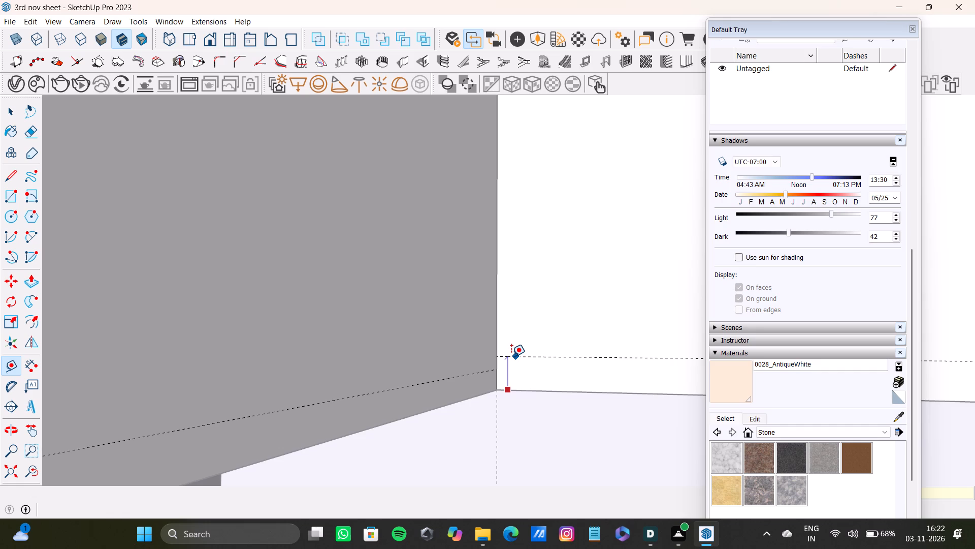
pyautogui.hotkey('shift', '"')
pyautogui.press('Return')
pyautogui.scroll(-16, 523, 357)
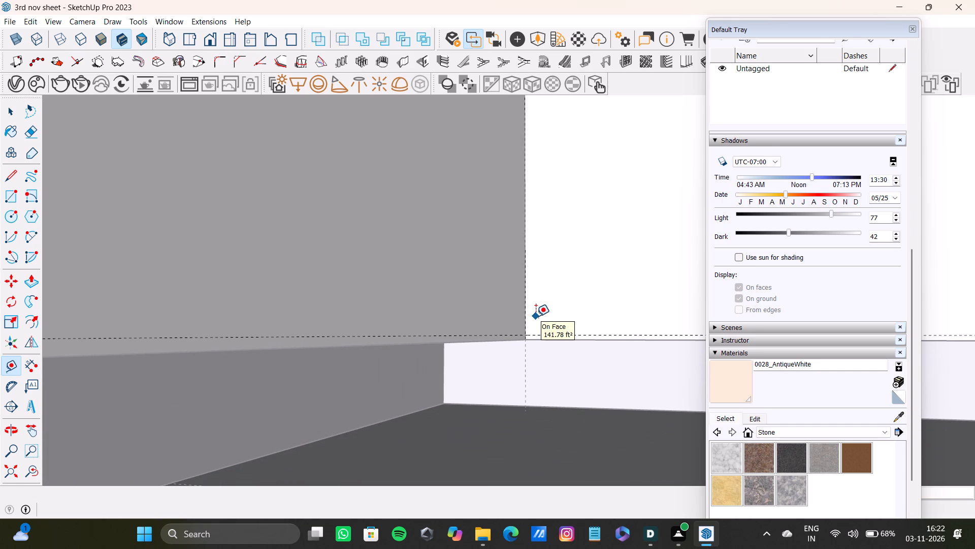
pyautogui.moveTo(536, 324); pyautogui.dragTo(540, 318)
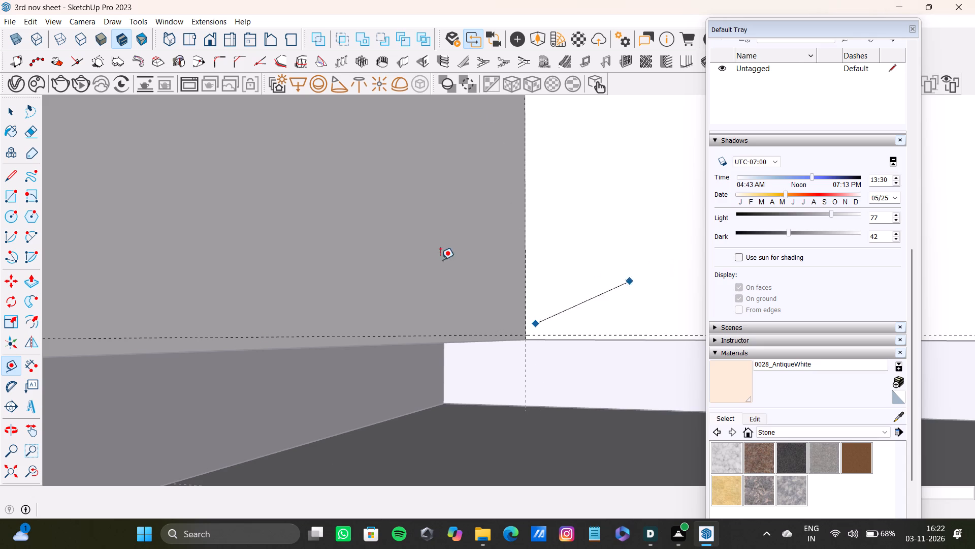
pyautogui.press('space')
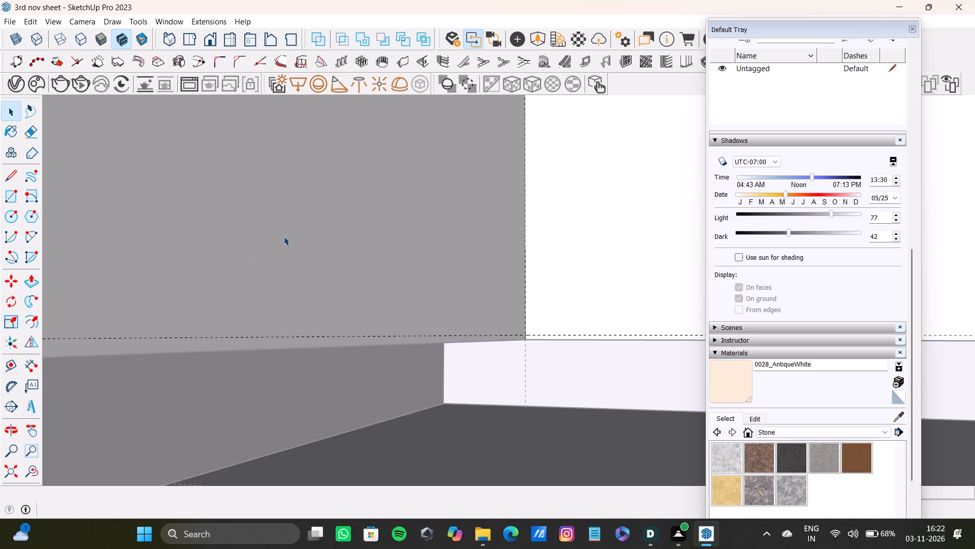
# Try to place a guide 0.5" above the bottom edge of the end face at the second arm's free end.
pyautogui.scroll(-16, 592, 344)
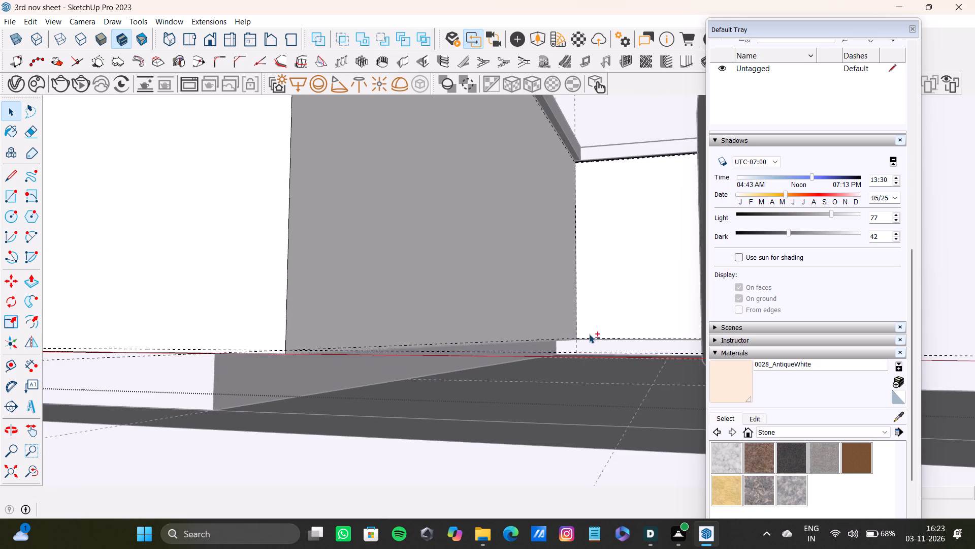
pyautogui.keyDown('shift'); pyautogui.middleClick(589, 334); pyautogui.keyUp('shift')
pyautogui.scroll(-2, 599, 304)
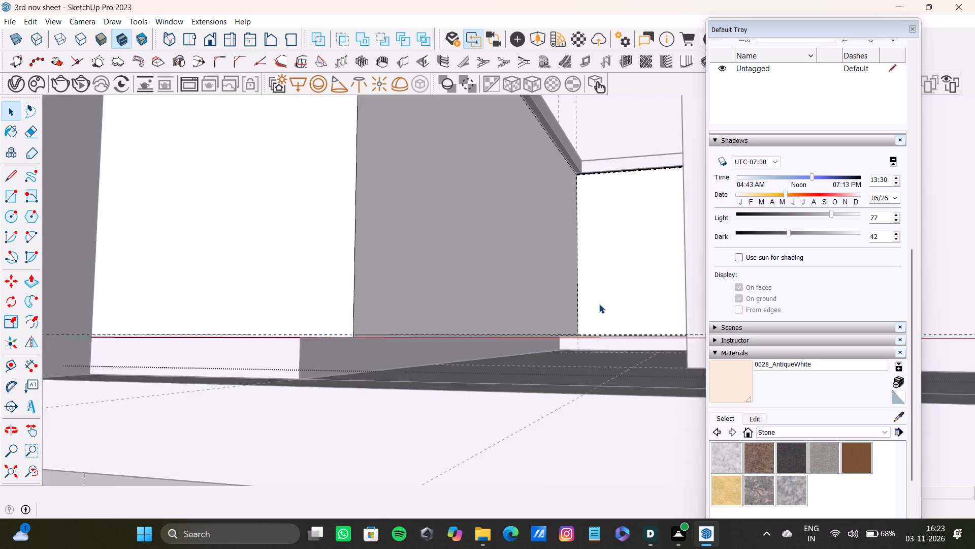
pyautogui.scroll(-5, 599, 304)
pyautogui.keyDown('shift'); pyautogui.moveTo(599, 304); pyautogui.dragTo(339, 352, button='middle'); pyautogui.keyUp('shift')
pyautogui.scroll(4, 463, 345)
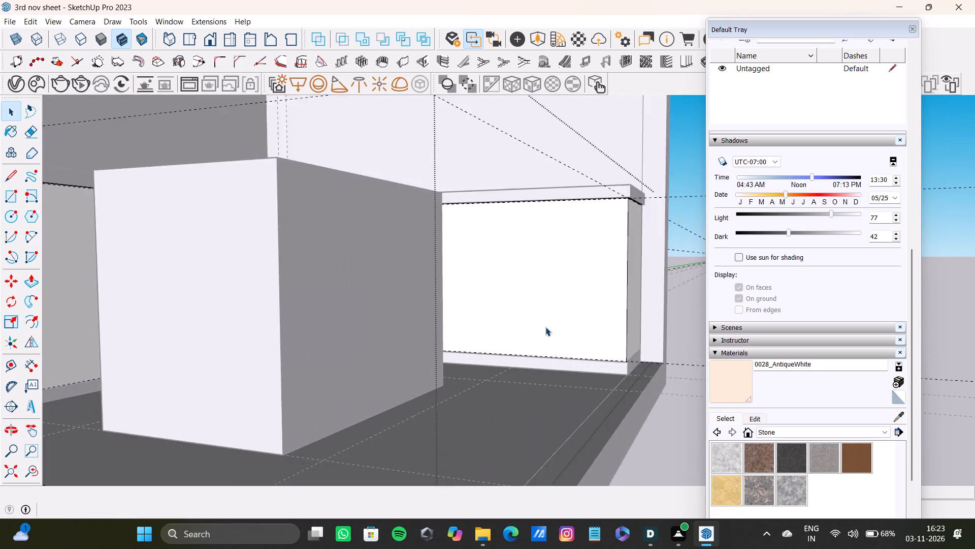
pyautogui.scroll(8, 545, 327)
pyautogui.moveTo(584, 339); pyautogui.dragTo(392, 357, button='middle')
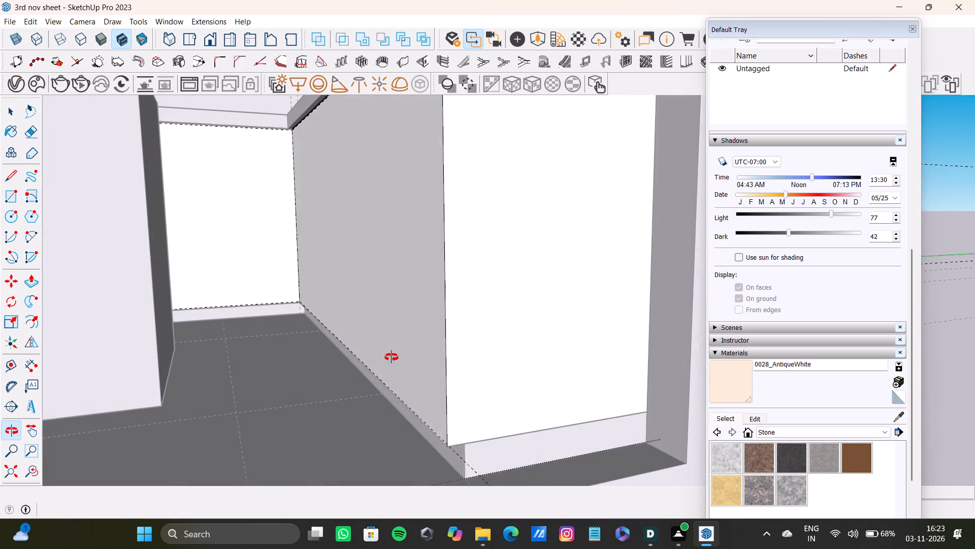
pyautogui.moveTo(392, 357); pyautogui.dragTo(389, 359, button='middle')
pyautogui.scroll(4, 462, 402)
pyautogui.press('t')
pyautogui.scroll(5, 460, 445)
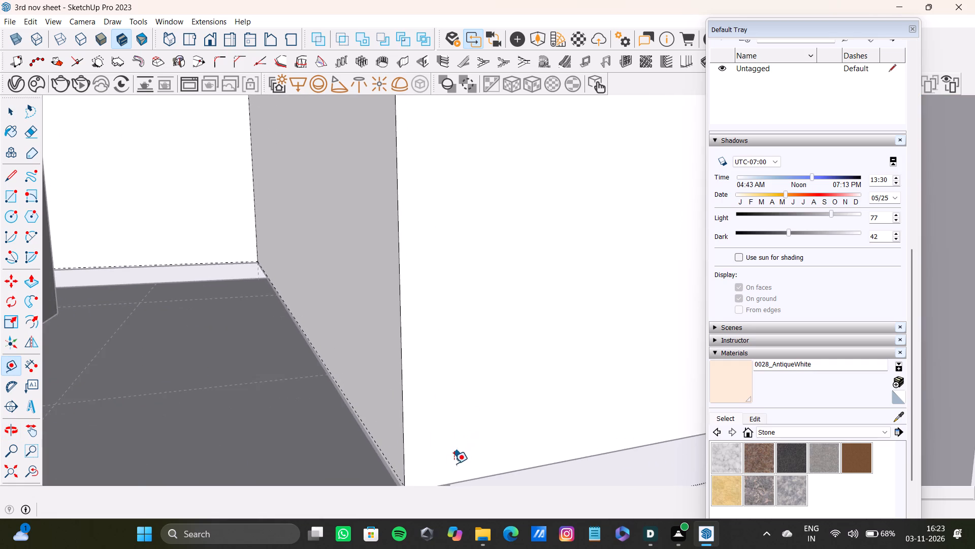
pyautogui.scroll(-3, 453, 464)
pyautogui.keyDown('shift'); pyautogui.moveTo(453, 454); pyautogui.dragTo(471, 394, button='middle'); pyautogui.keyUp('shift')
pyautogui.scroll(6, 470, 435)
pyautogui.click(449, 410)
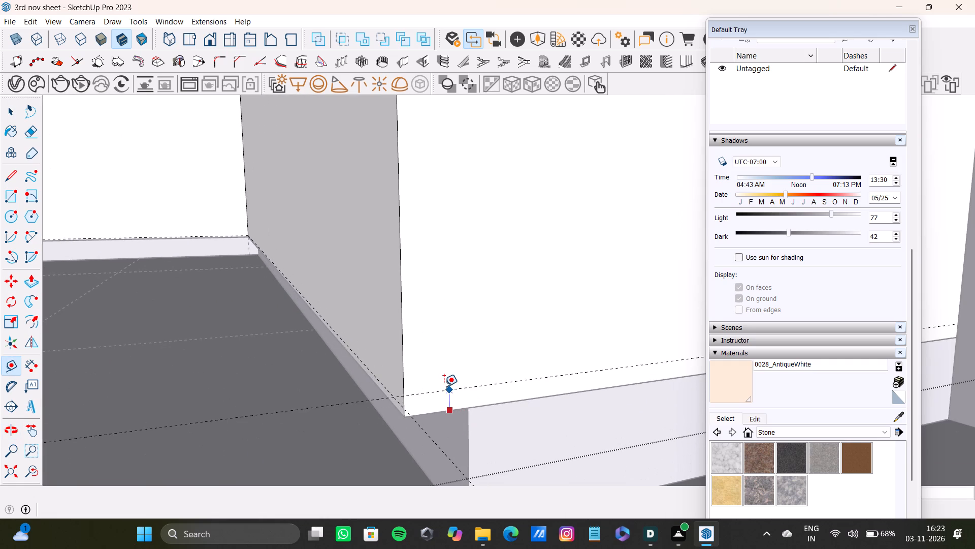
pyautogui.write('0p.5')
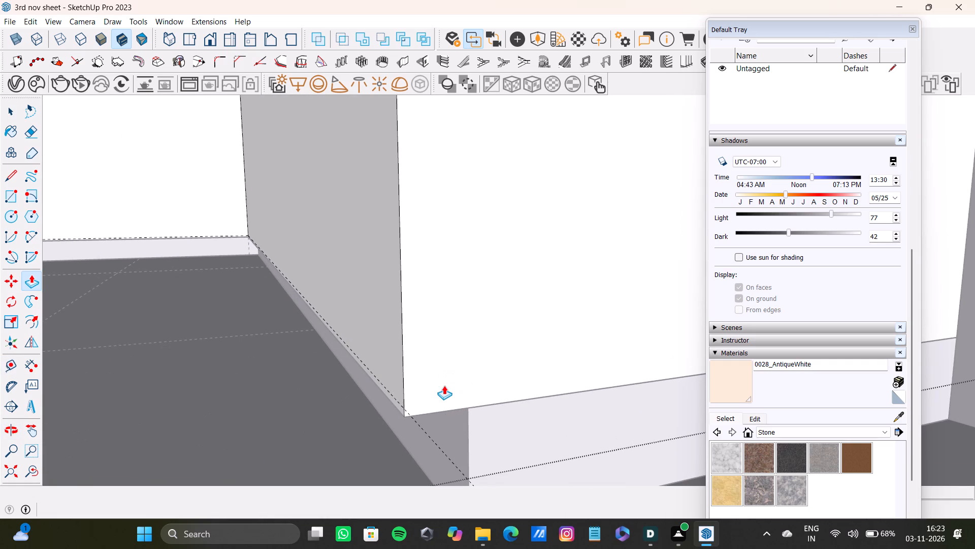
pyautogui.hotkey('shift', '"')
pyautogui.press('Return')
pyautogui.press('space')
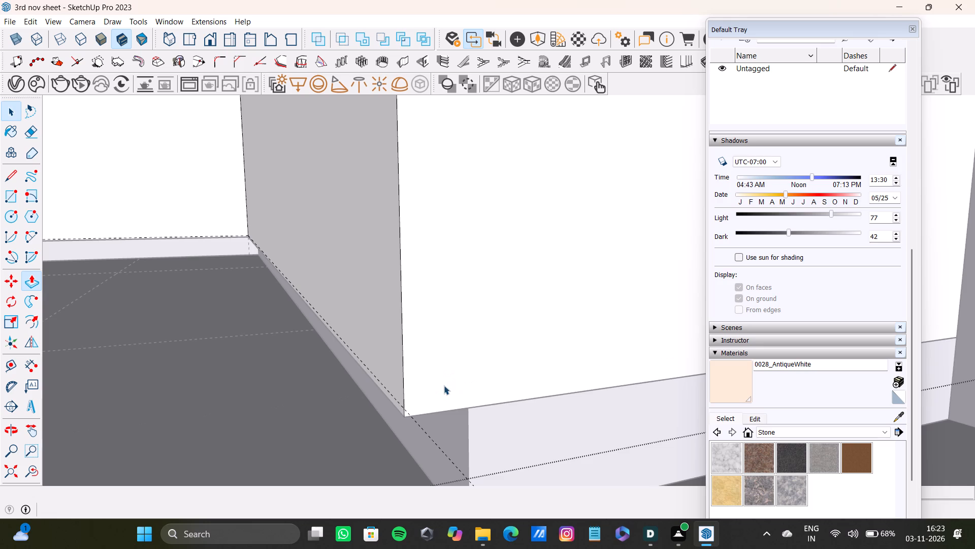
# Place a guide 0.5" above the bottom edge of the block's end face at the second arm's free end.
pyautogui.press('t')
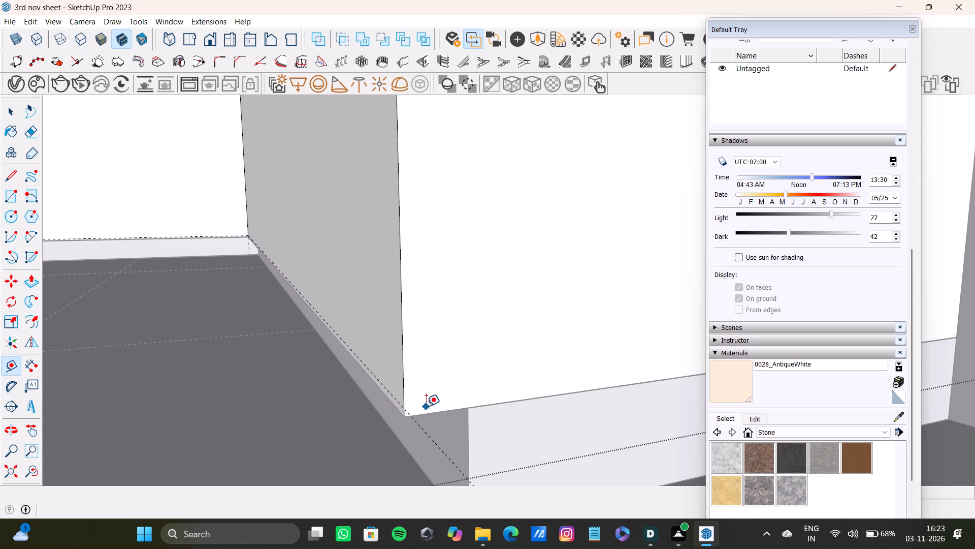
pyautogui.click(427, 410)
pyautogui.write('0.5')
pyautogui.hotkey('shift', '"')
pyautogui.press('Return')
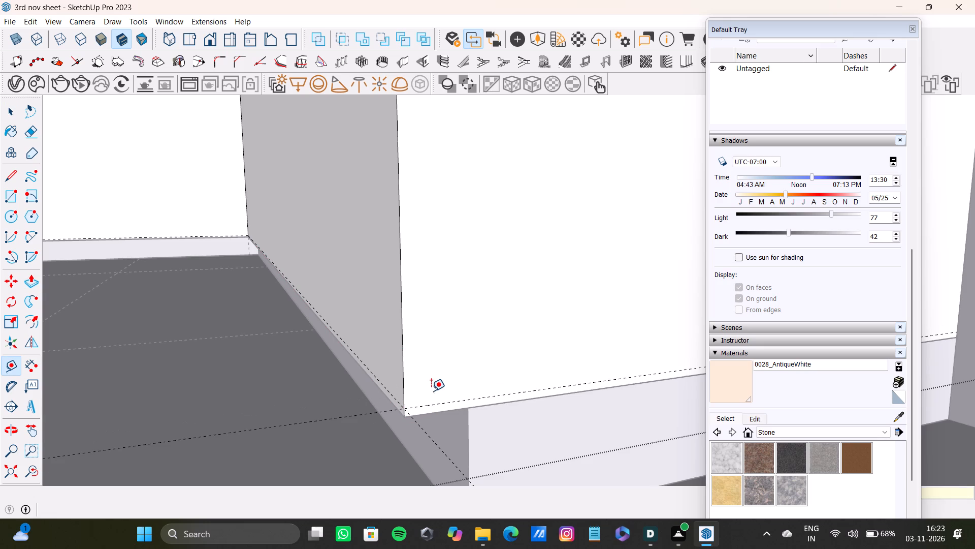
pyautogui.press('space')
pyautogui.press('space')
# Place a vertical guide 1" from the block's vertical corner edge beneath the overhanging slab.
pyautogui.scroll(-6, 347, 123)
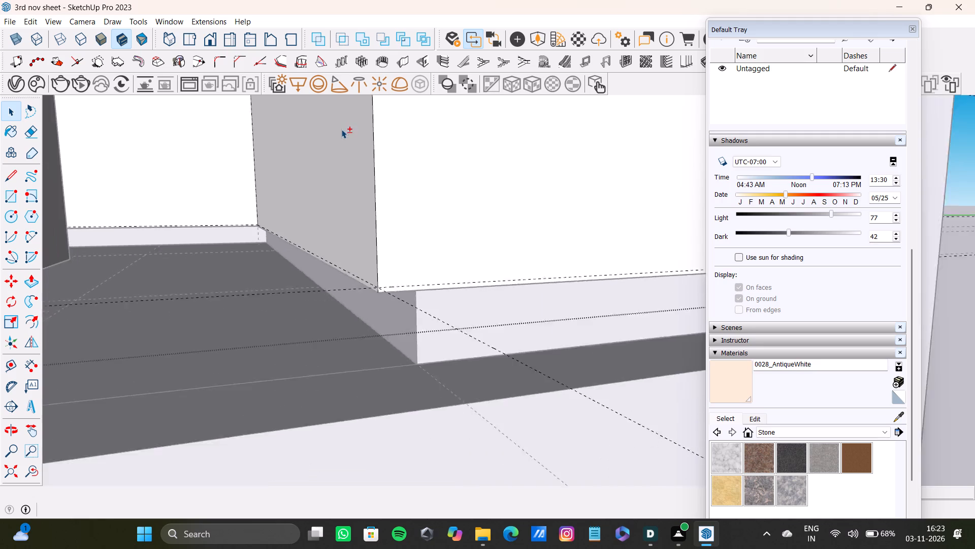
pyautogui.scroll(-4, 341, 129)
pyautogui.keyDown('shift'); pyautogui.moveTo(337, 129); pyautogui.dragTo(435, 326, button='middle'); pyautogui.keyUp('shift')
pyautogui.scroll(-4, 340, 222)
pyautogui.keyDown('shift'); pyautogui.moveTo(299, 182); pyautogui.dragTo(348, 312, button='middle'); pyautogui.keyUp('shift')
pyautogui.scroll(-1, 349, 318)
pyautogui.scroll(3, 326, 287)
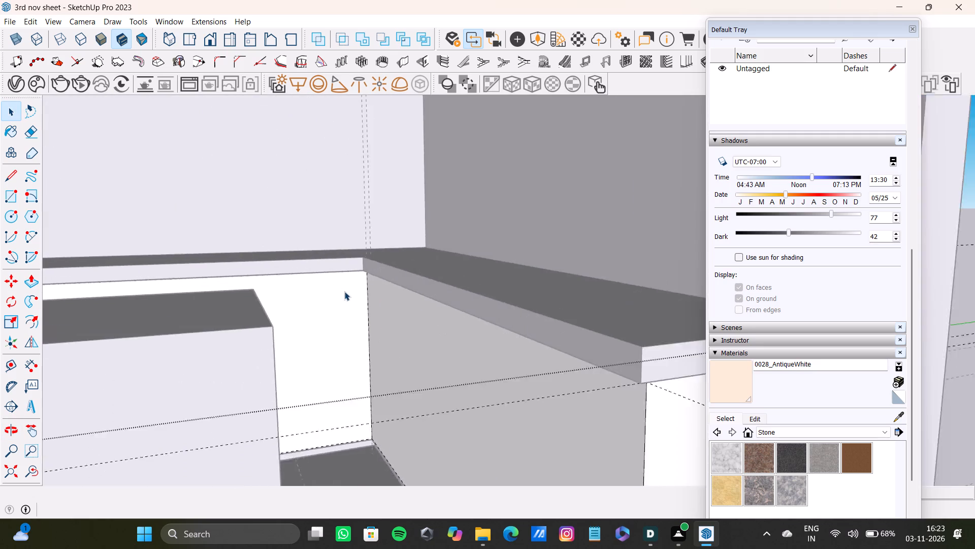
pyautogui.scroll(15, 344, 291)
pyautogui.moveTo(403, 314); pyautogui.dragTo(492, 294, button='middle')
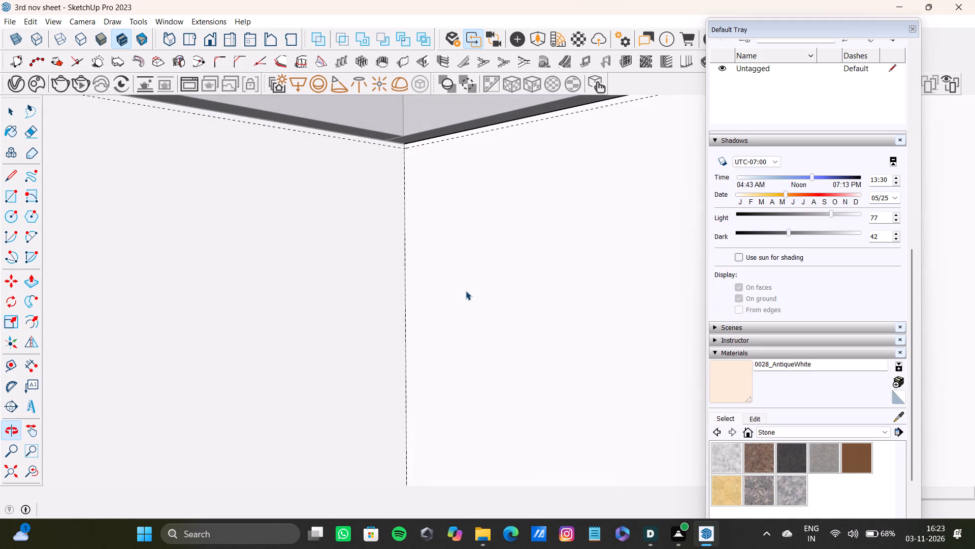
pyautogui.press('t')
pyautogui.scroll(9, 414, 344)
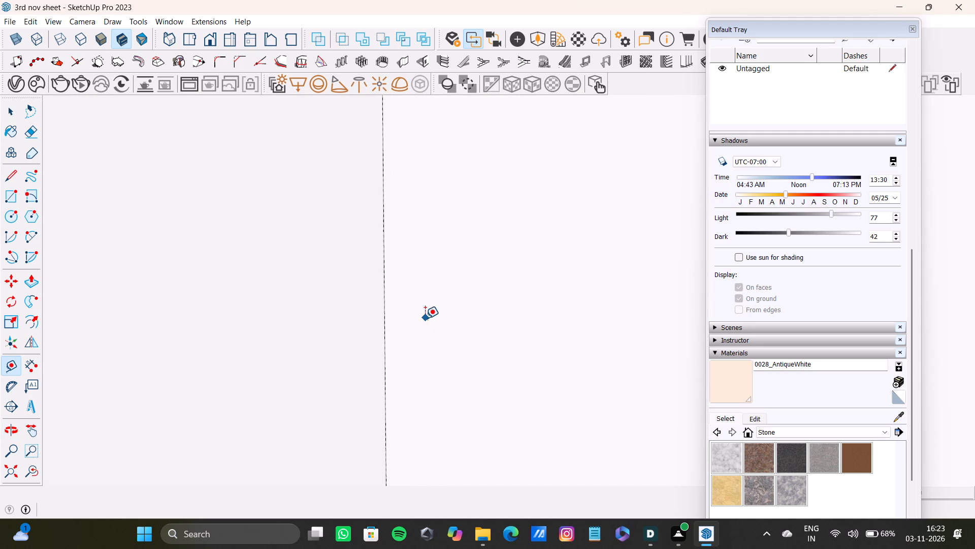
pyautogui.moveTo(382, 342); pyautogui.dragTo(387, 342)
pyautogui.press('1')
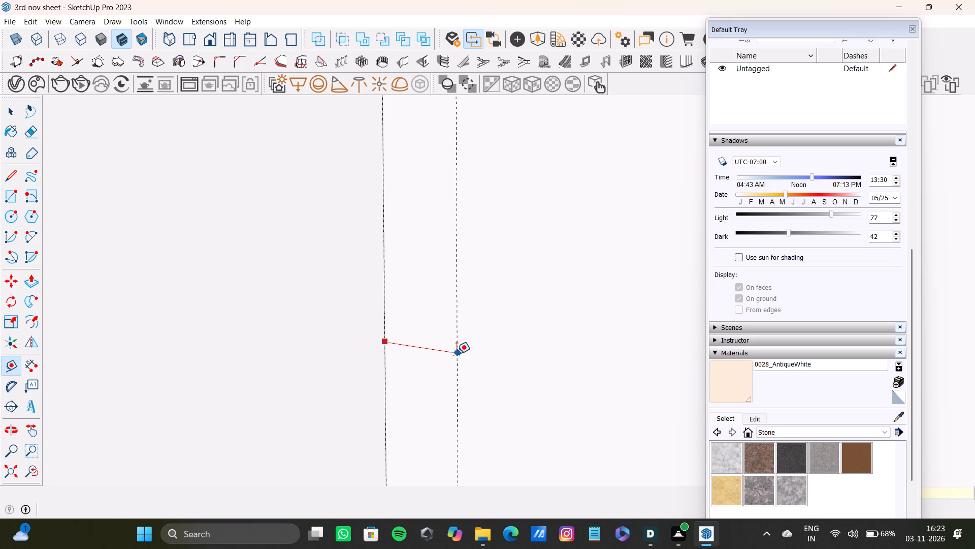
pyautogui.hotkey('shift', '"')
pyautogui.press('Return')
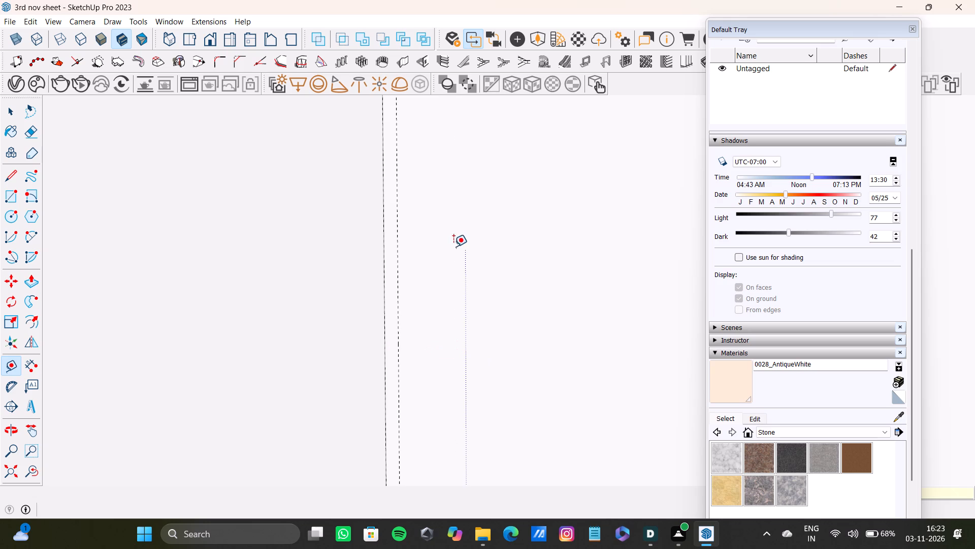
# Save the model and place a second vertical guide 0.4" beyond the 1" guide, farther from the block's corner edge.
pyautogui.moveTo(400, 338); pyautogui.dragTo(407, 336)
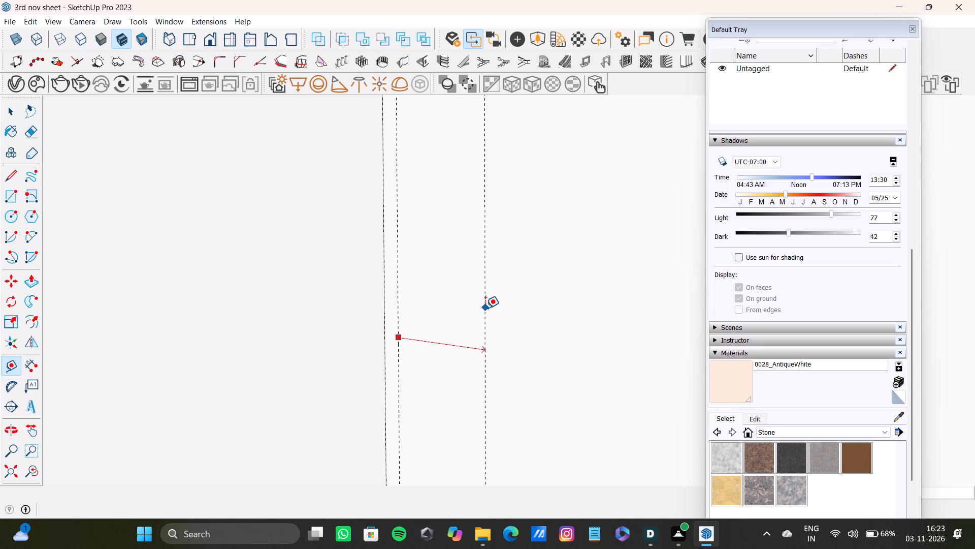
pyautogui.hotkey('ctrl', 's')
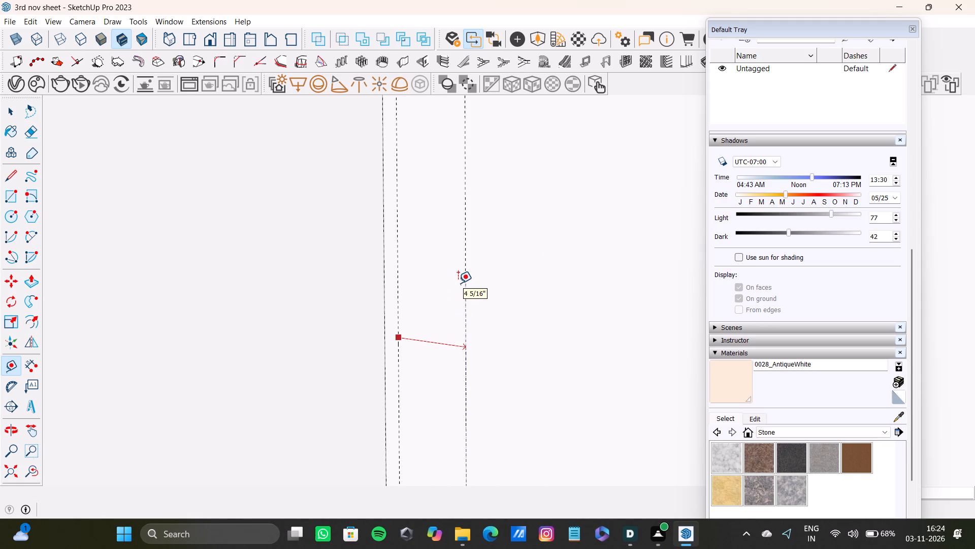
pyautogui.write('0.')
pyautogui.press('4')
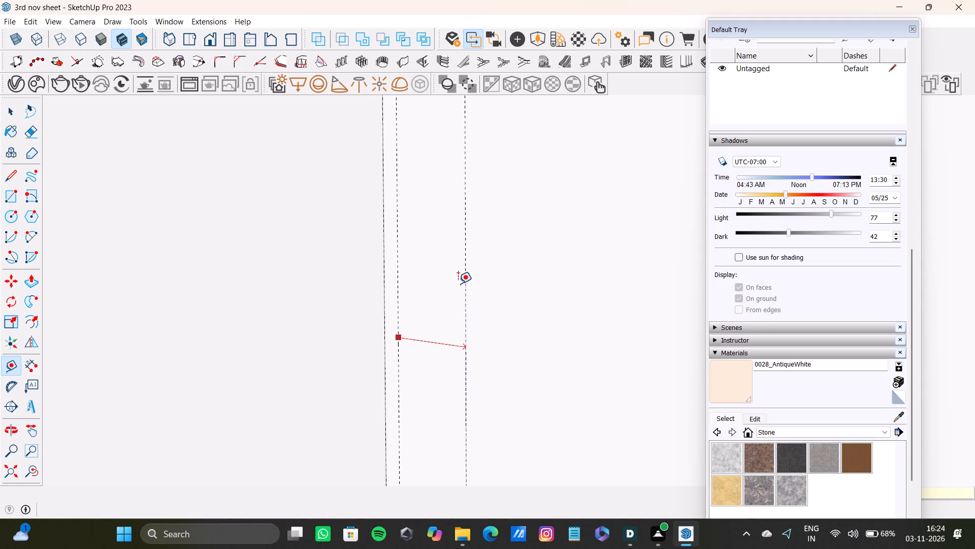
pyautogui.press('BackSpace')
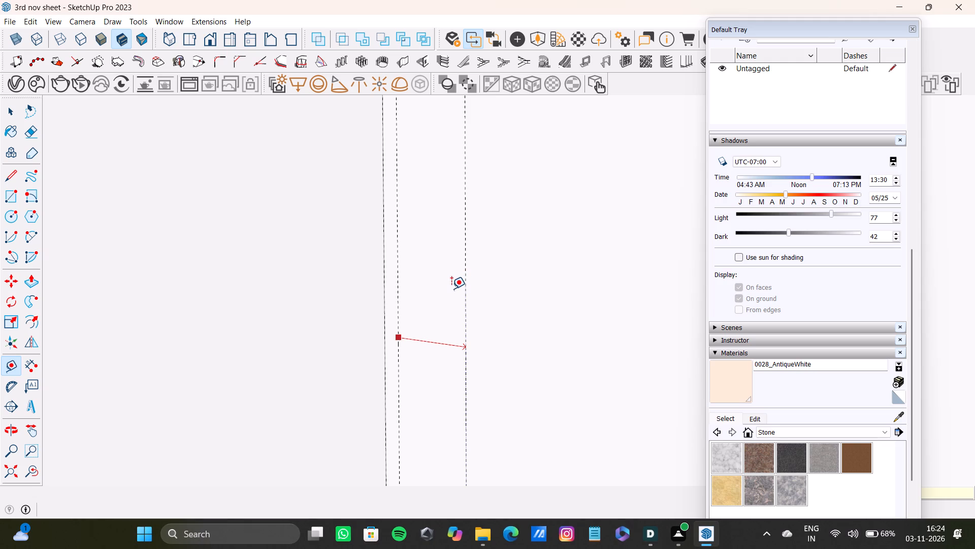
pyautogui.press('4')
pyautogui.hotkey('shift', '"')
pyautogui.press('Return')
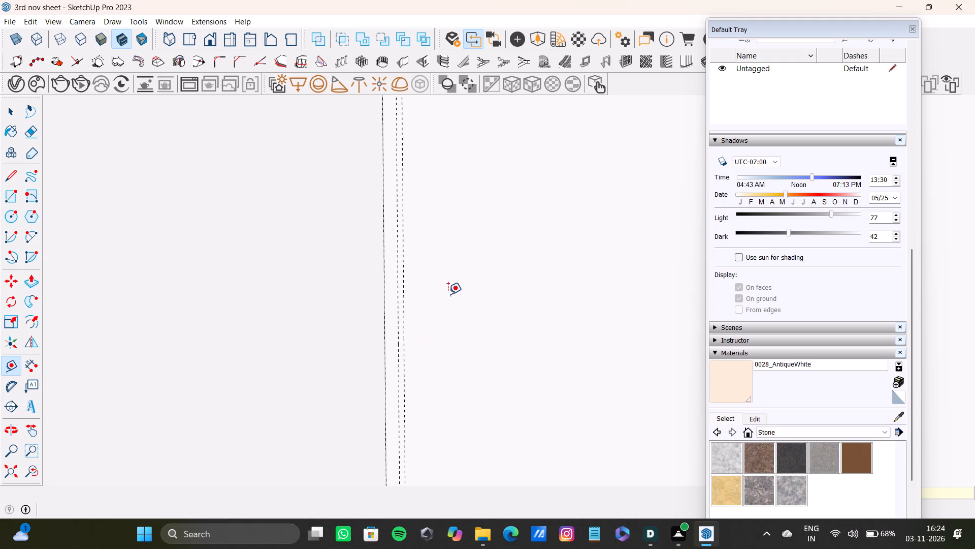
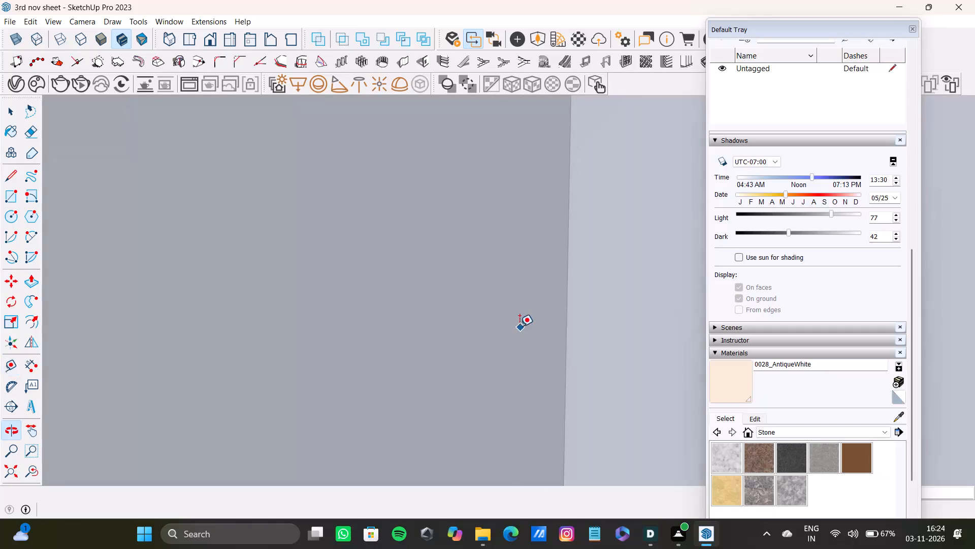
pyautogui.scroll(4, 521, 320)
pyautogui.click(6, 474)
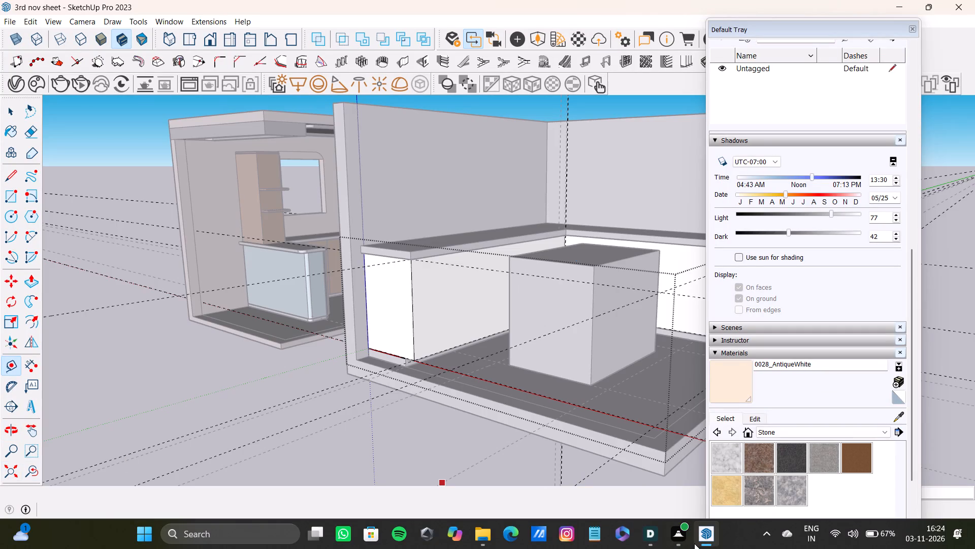
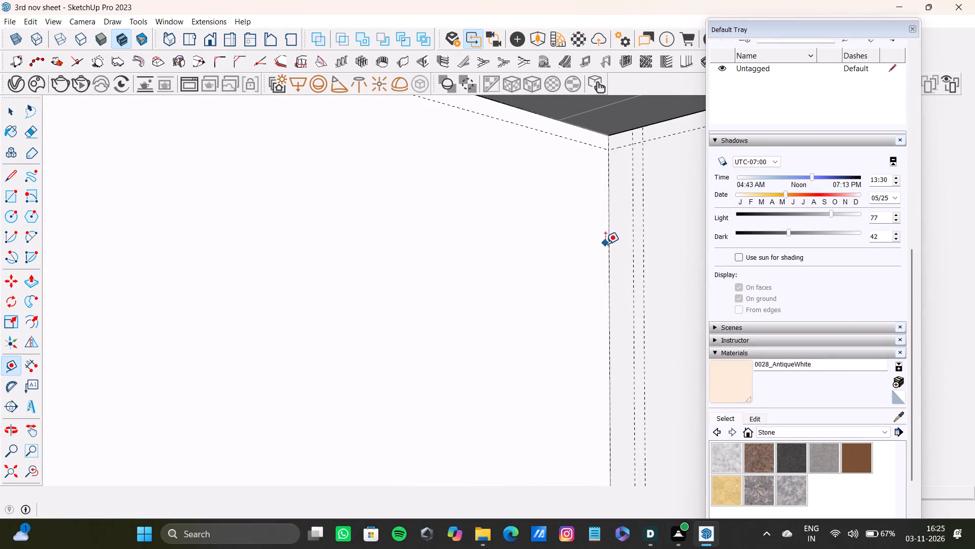
# Add vertical guides on the L-shaped block's unmarked inner-corner face: one 1" from the corner edge, another 0.5" beyond it.
pyautogui.click(607, 246)
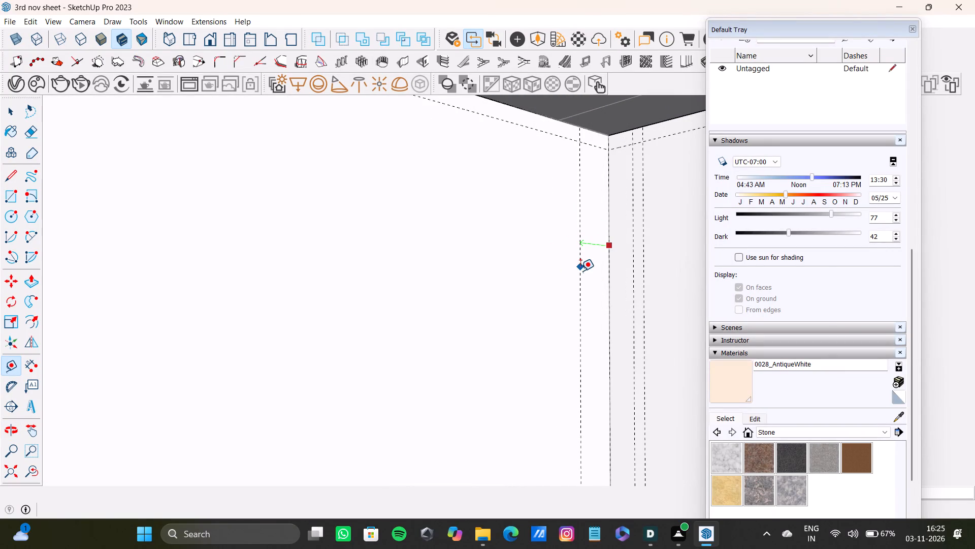
pyautogui.press('1')
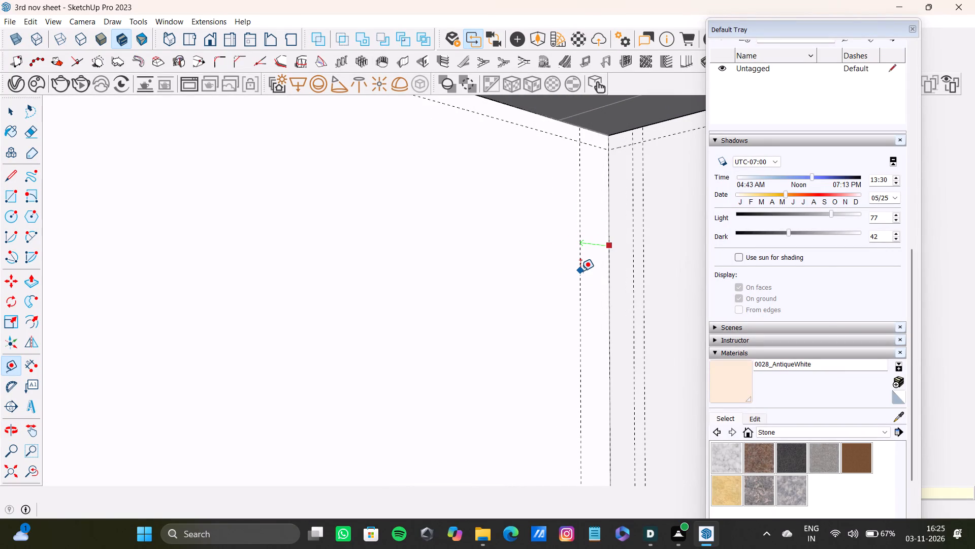
pyautogui.hotkey('shift', '"')
pyautogui.press('Return')
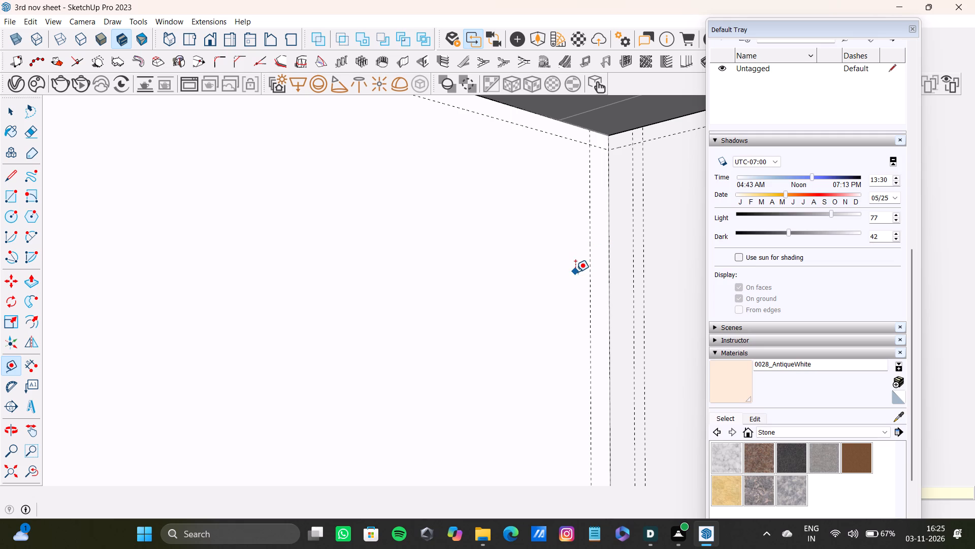
pyautogui.click(590, 295)
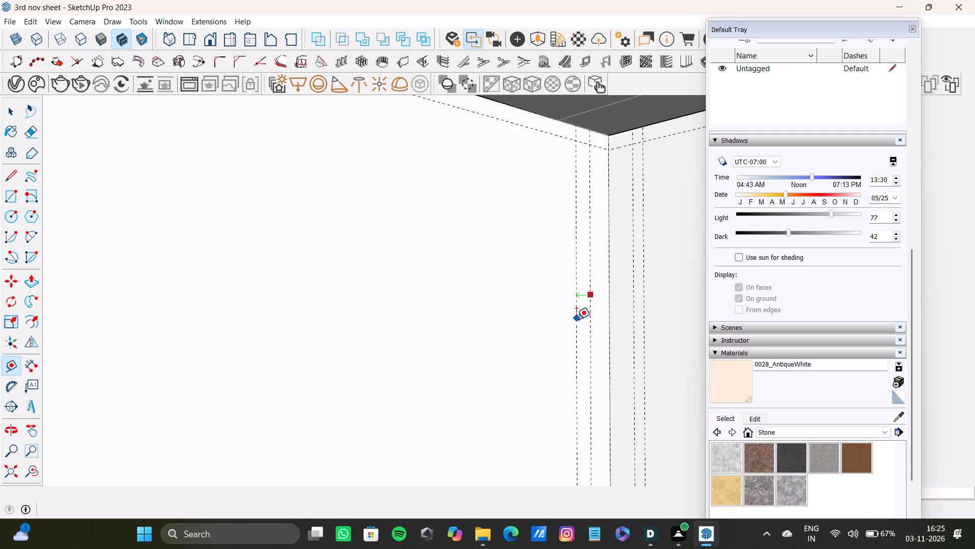
pyautogui.write('0.5')
pyautogui.hotkey('shift', '"')
pyautogui.press('Return')
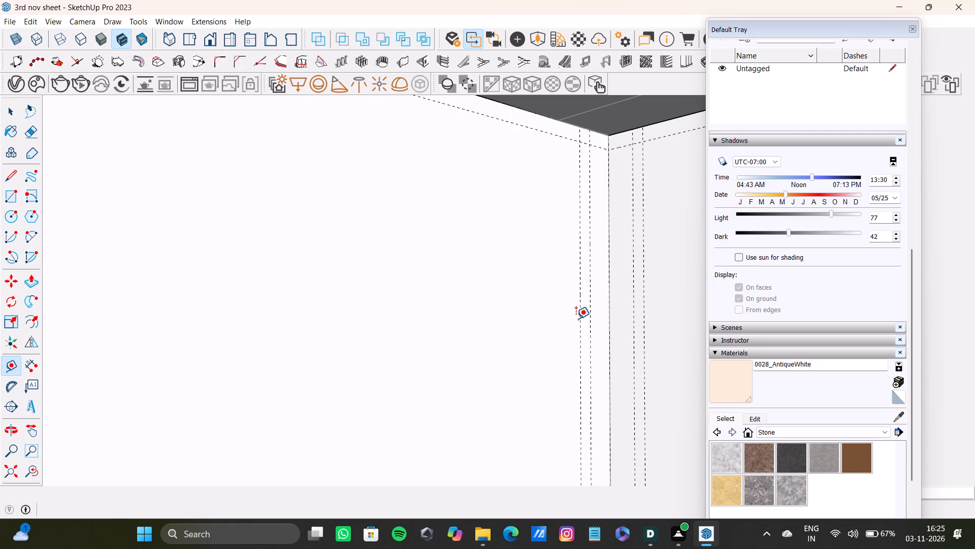
# Add vertical guides on the block's long face at its outer end corner: one 1" from the edge, another 0.5" beyond it.
pyautogui.scroll(-10, 587, 156)
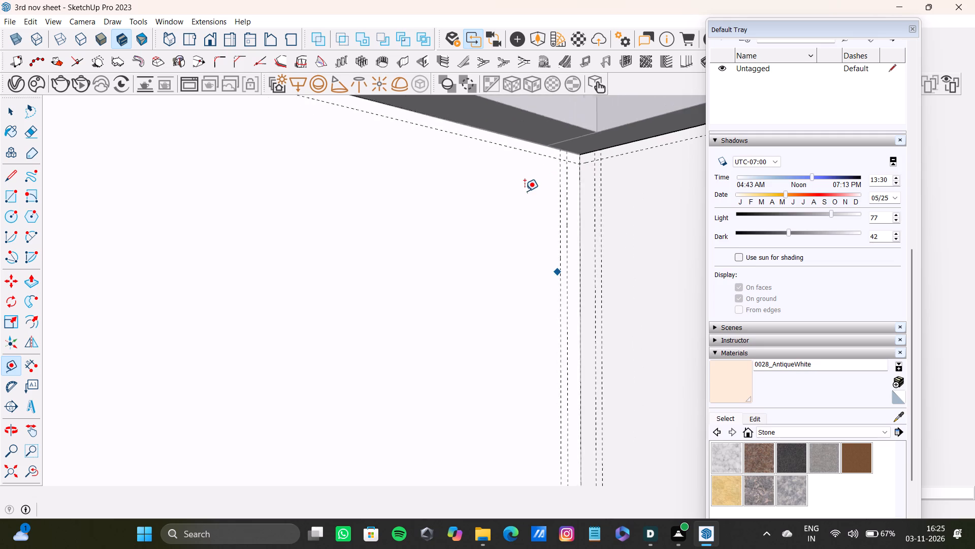
pyautogui.scroll(-11, 525, 191)
pyautogui.keyDown('shift'); pyautogui.moveTo(515, 229); pyautogui.dragTo(522, 212, button='middle'); pyautogui.keyUp('shift')
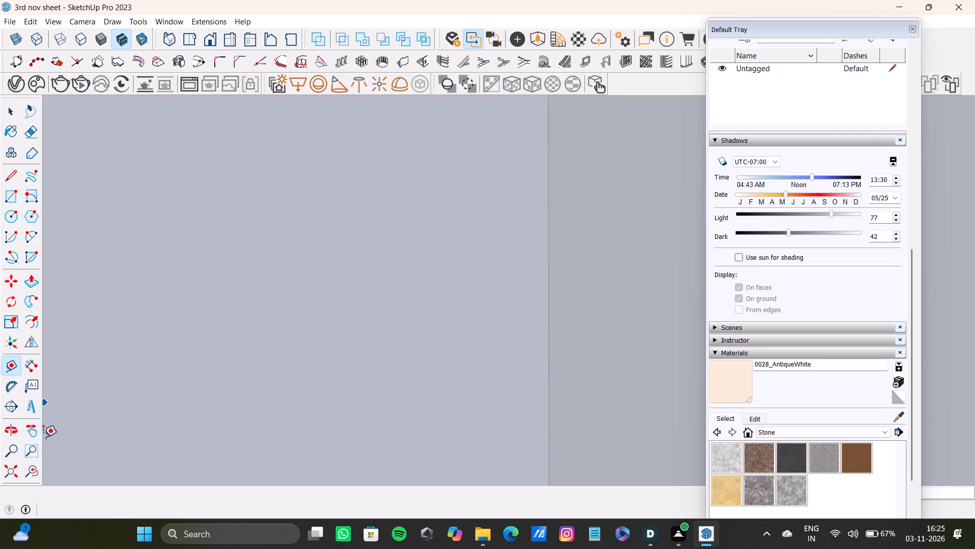
pyautogui.moveTo(12, 485); pyautogui.dragTo(20, 474)
pyautogui.click(13, 471)
pyautogui.moveTo(482, 149); pyautogui.dragTo(680, 270, button='middle')
pyautogui.scroll(3, 517, 373)
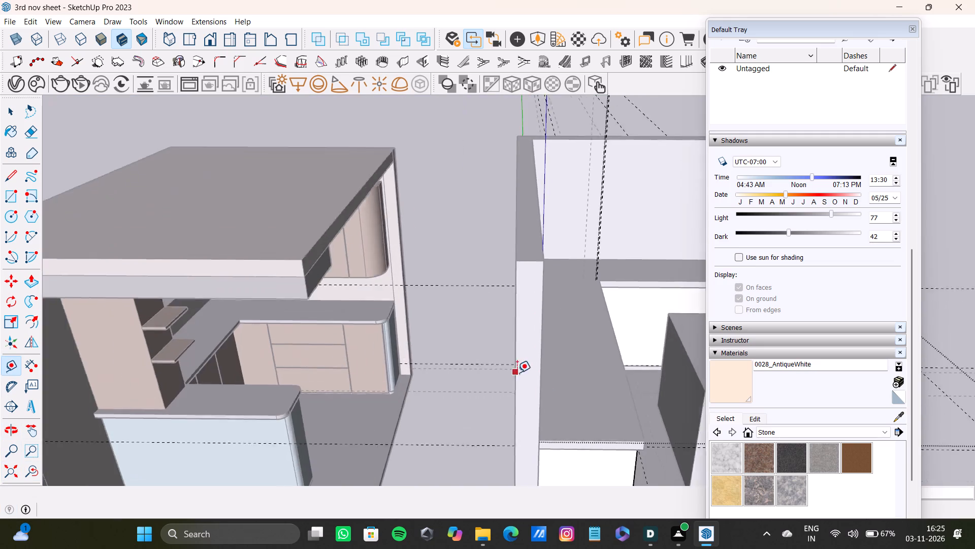
pyautogui.keyDown('shift'); pyautogui.moveTo(551, 396); pyautogui.dragTo(378, 313, button='middle'); pyautogui.keyUp('shift')
pyautogui.scroll(4, 422, 354)
pyautogui.keyDown('shift'); pyautogui.moveTo(505, 376); pyautogui.dragTo(453, 202, button='middle'); pyautogui.keyUp('shift')
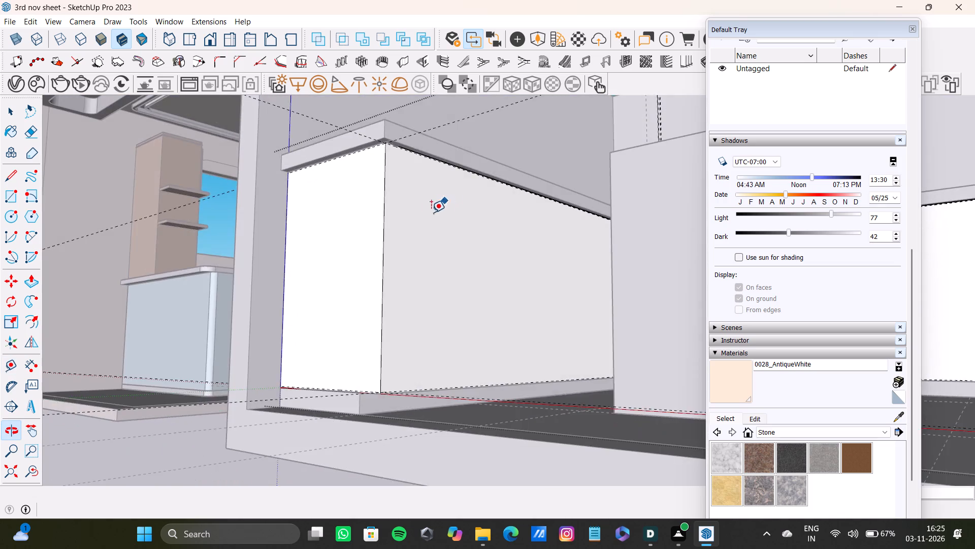
pyautogui.scroll(6, 428, 214)
pyautogui.moveTo(348, 248); pyautogui.dragTo(363, 248)
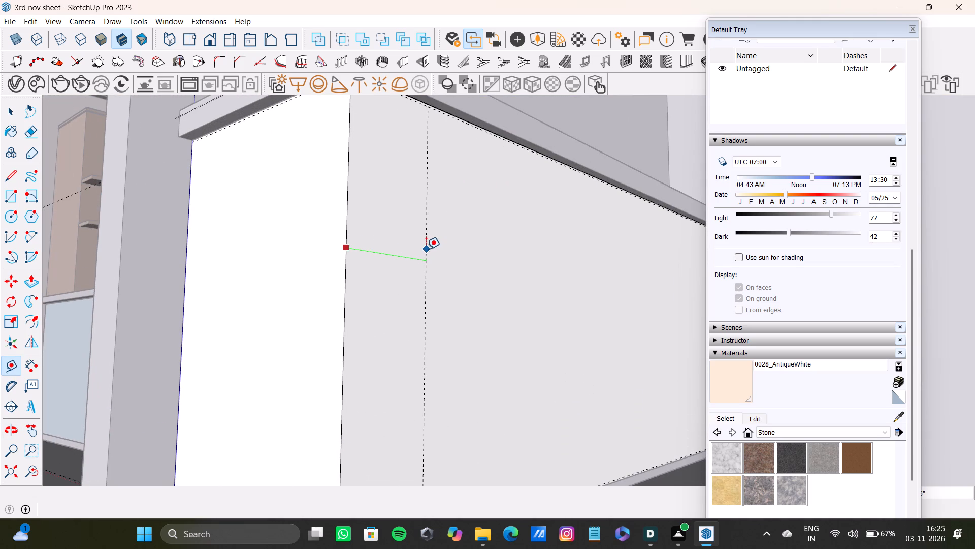
pyautogui.press('1')
pyautogui.hotkey('shift', '"')
pyautogui.press('Return')
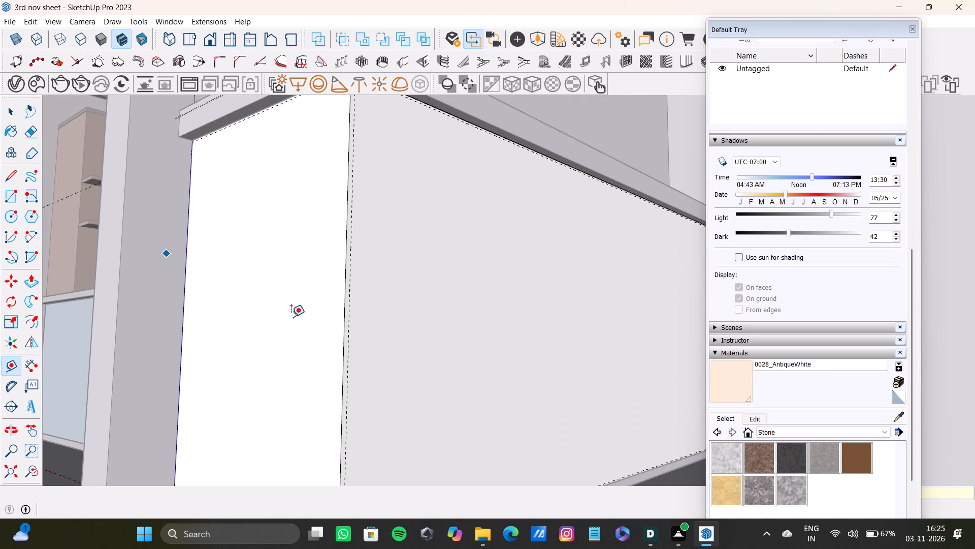
pyautogui.click(350, 321)
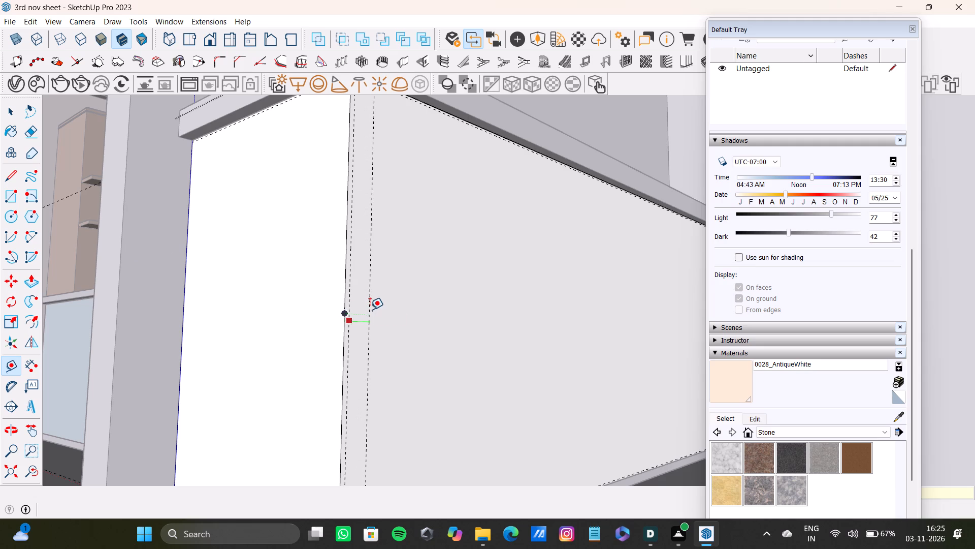
pyautogui.write('0.5')
pyautogui.hotkey('shift', '"')
pyautogui.press('Return')
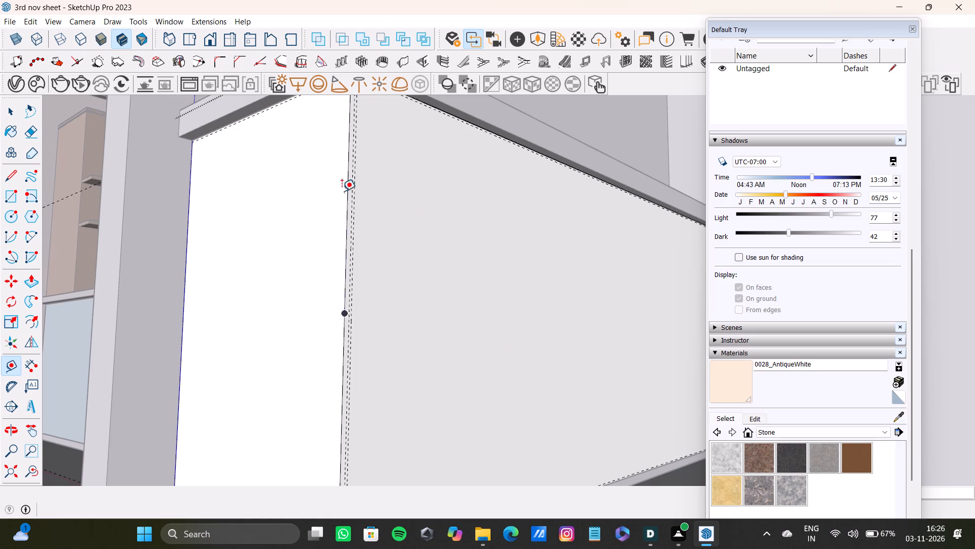
# Add vertical guides on the block's narrow end face: one 1" from the wall-side edge, another 0.5" beyond it.
pyautogui.scroll(-3, 351, 211)
pyautogui.moveTo(374, 274); pyautogui.dragTo(446, 305, button='middle')
pyautogui.scroll(7, 137, 212)
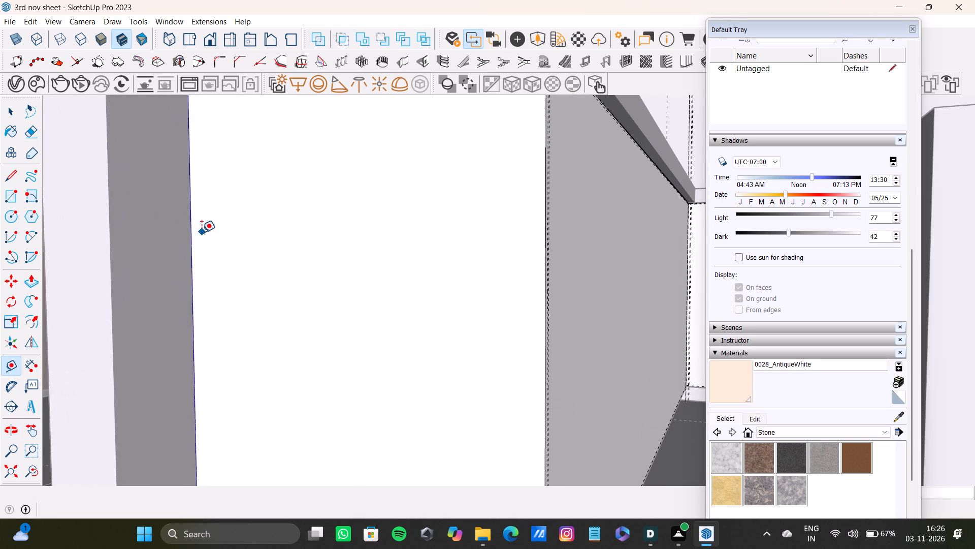
pyautogui.click(192, 240)
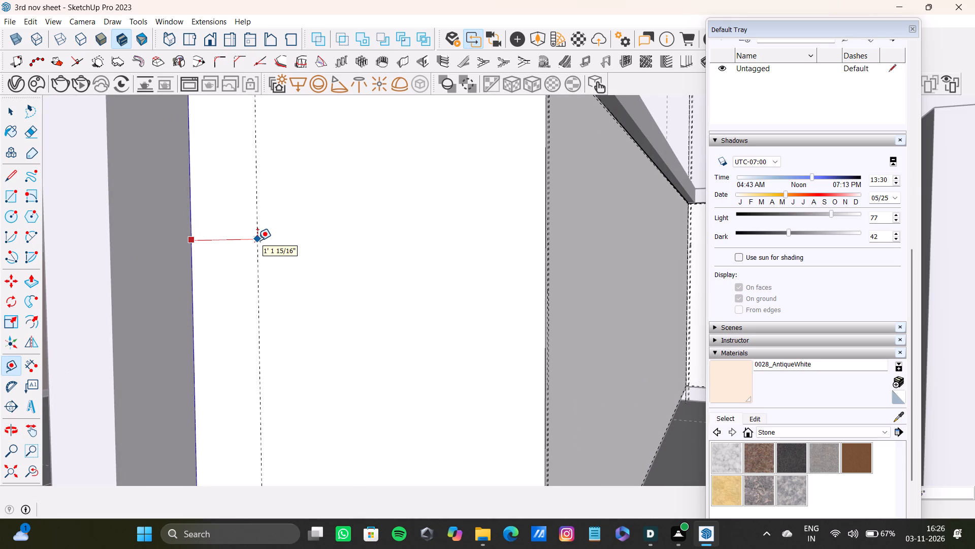
pyautogui.press('1')
pyautogui.hotkey('shift', '"')
pyautogui.press('Return')
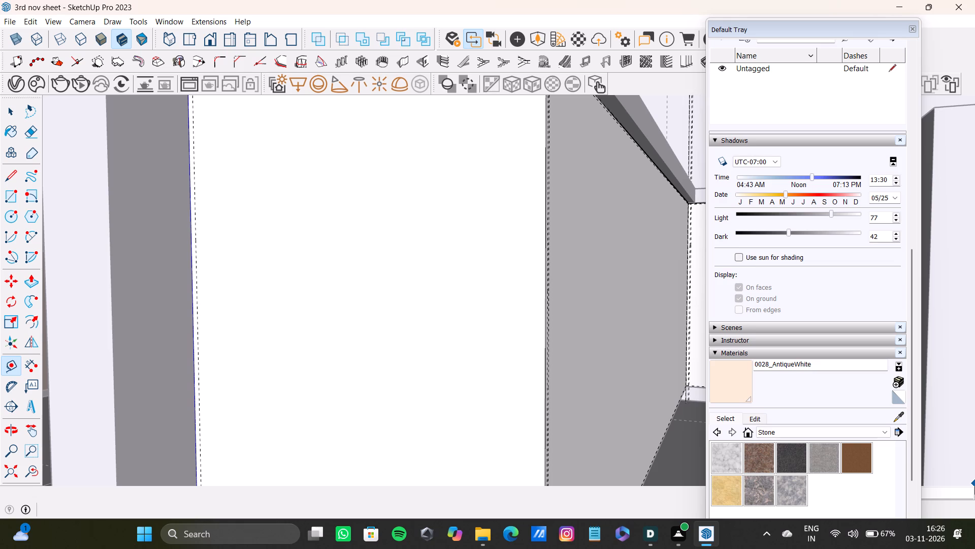
pyautogui.press('r')
pyautogui.press('t')
pyautogui.scroll(4, 227, 356)
pyautogui.moveTo(185, 393); pyautogui.dragTo(201, 390)
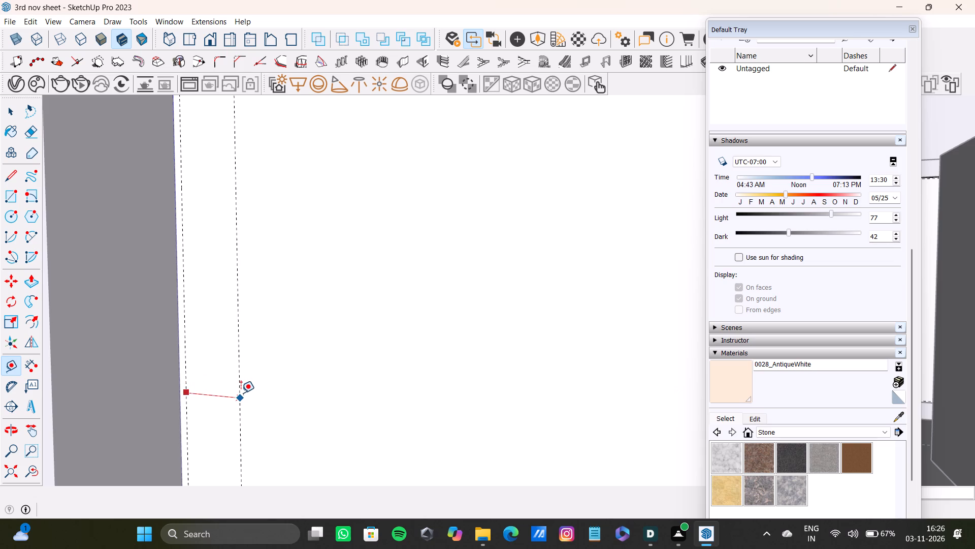
pyautogui.write('0.5"')
pyautogui.press('Return')
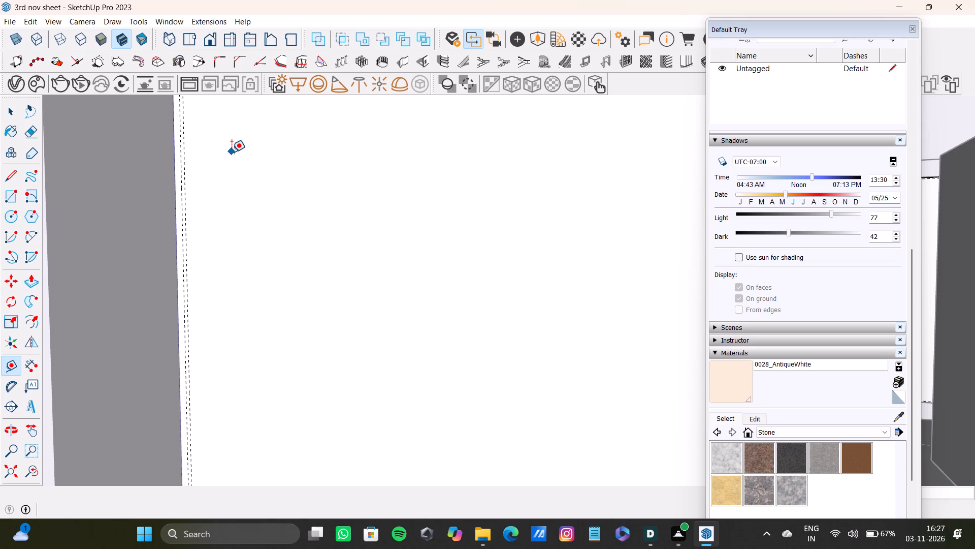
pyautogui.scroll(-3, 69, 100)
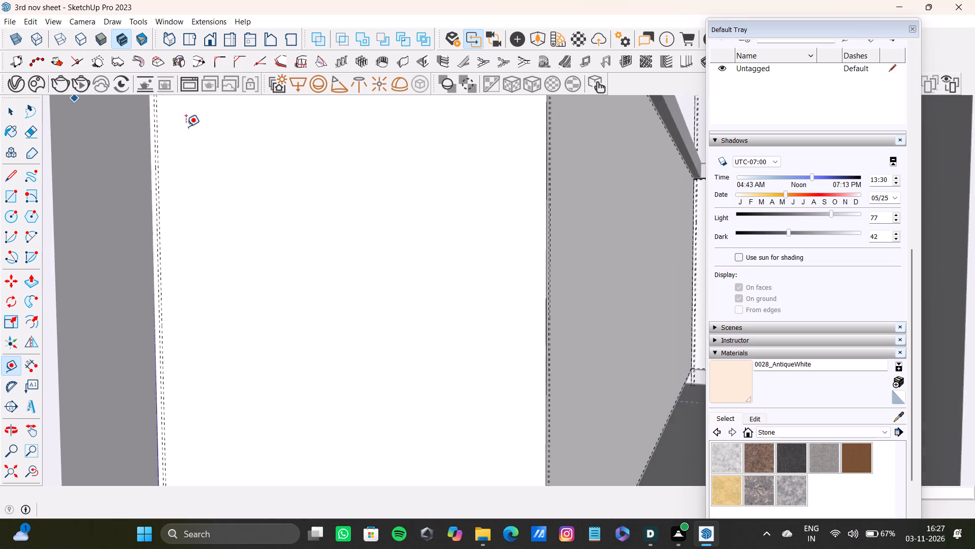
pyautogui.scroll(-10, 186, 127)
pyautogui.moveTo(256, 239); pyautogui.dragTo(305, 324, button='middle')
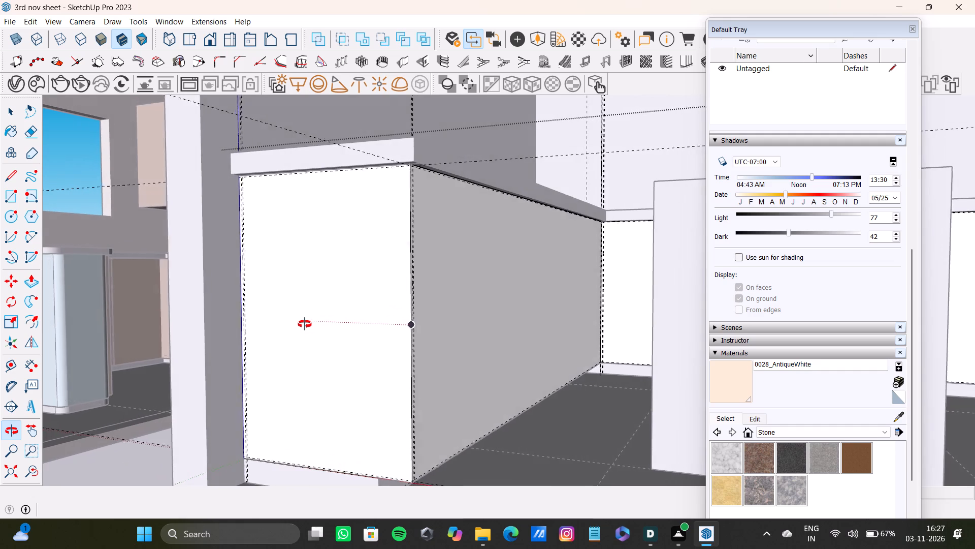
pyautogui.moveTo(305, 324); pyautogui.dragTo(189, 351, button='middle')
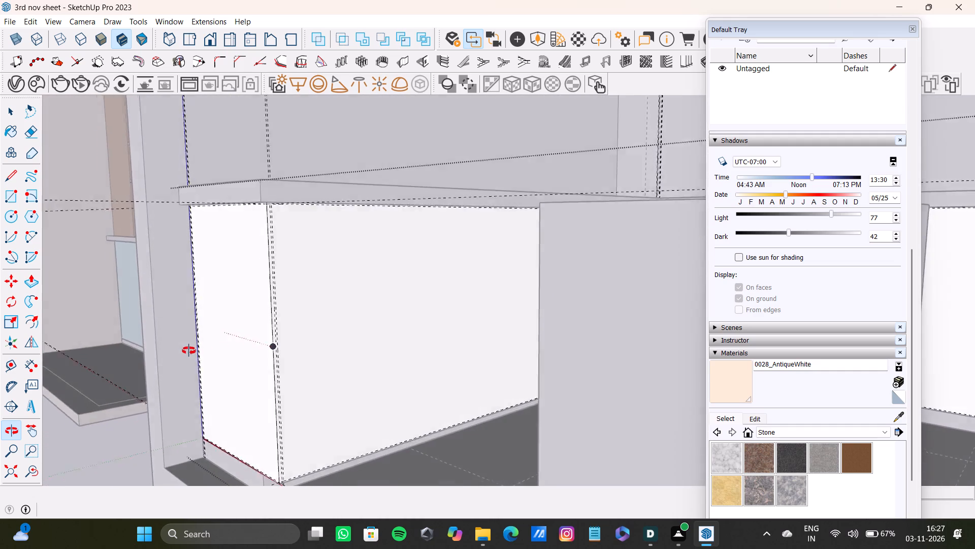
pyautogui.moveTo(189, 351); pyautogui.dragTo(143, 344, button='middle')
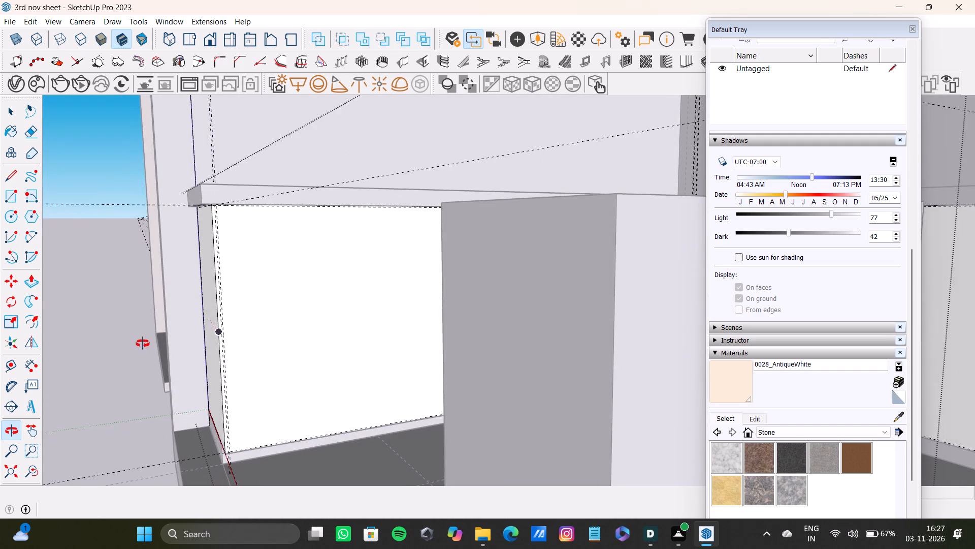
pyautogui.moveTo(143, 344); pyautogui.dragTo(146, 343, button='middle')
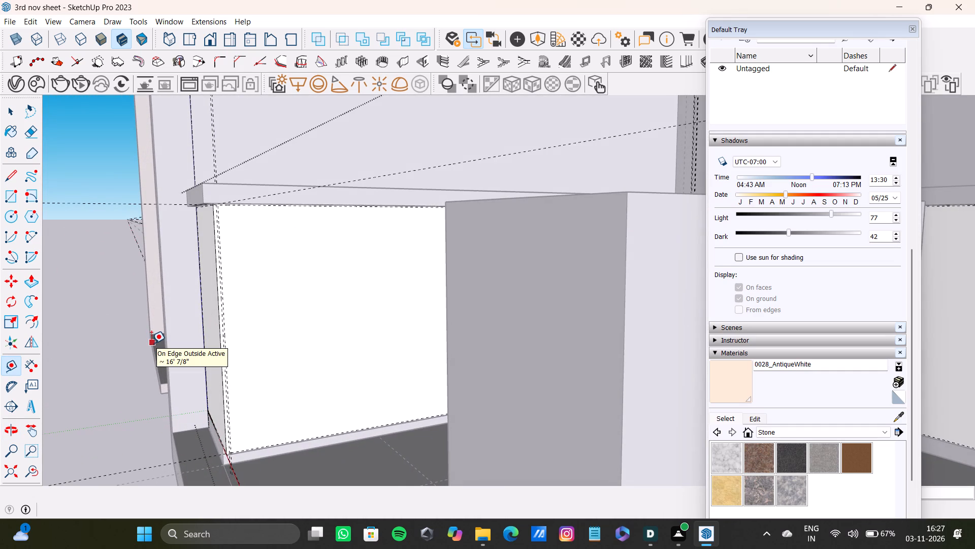
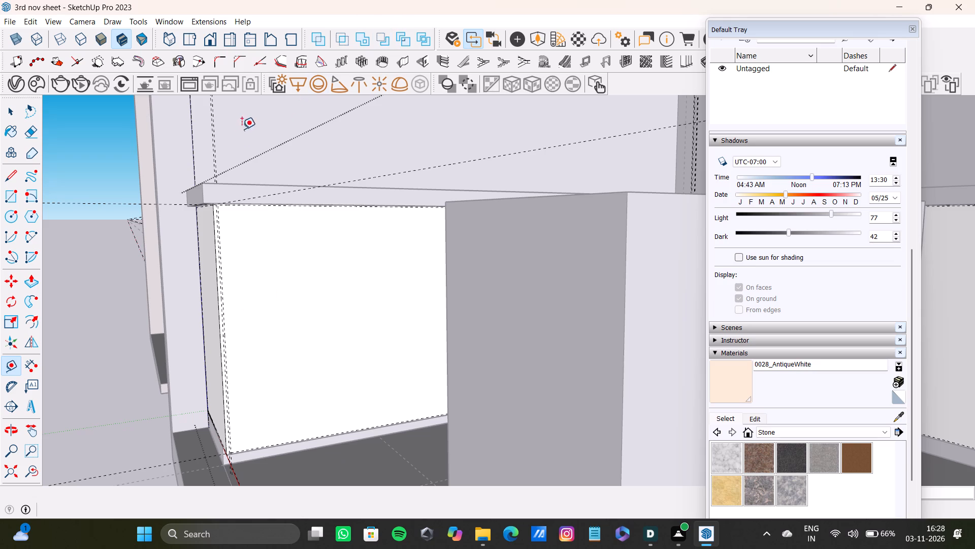
# Add a pair of vertical guides 0.5" apart on the block's long face, offset inward from its outer-end guides.
pyautogui.scroll(10, 235, 255)
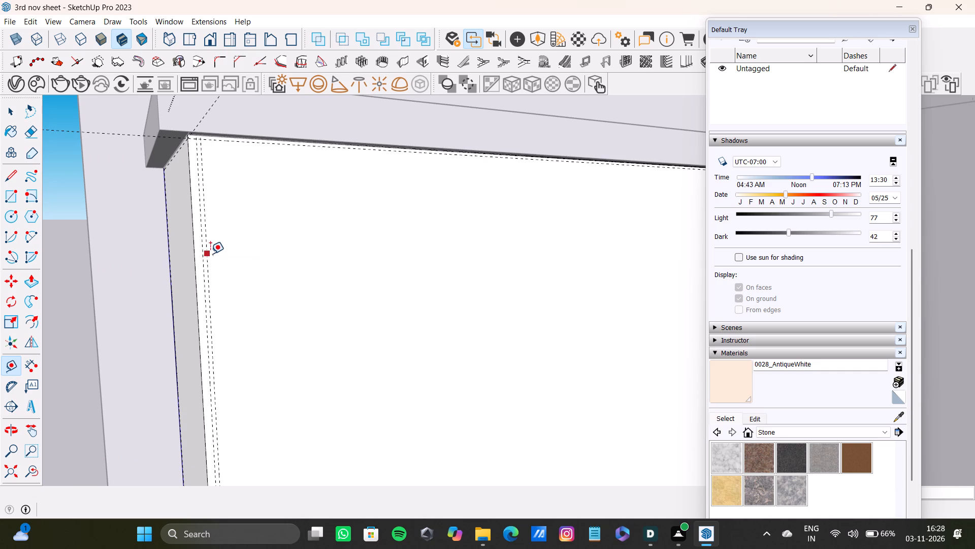
pyautogui.click(207, 261)
pyautogui.scroll(-6, 295, 268)
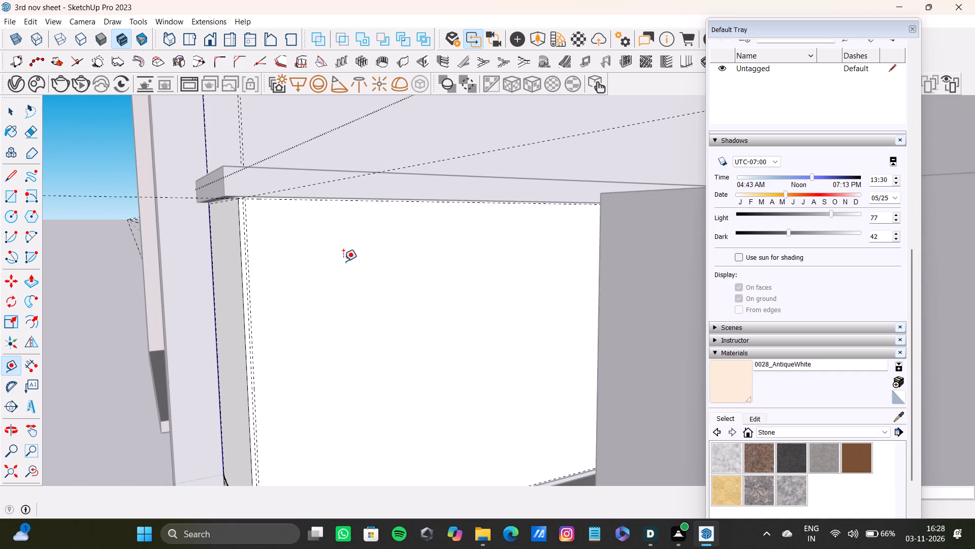
pyautogui.scroll(-5, 357, 248)
pyautogui.moveTo(363, 257); pyautogui.dragTo(289, 262, button='middle')
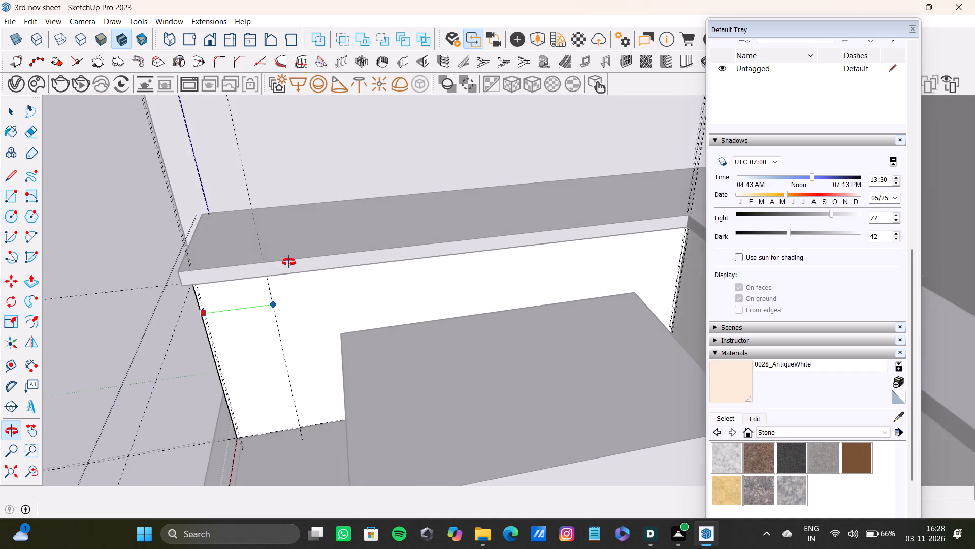
pyautogui.moveTo(289, 262); pyautogui.dragTo(271, 262, button='middle')
pyautogui.scroll(4, 262, 295)
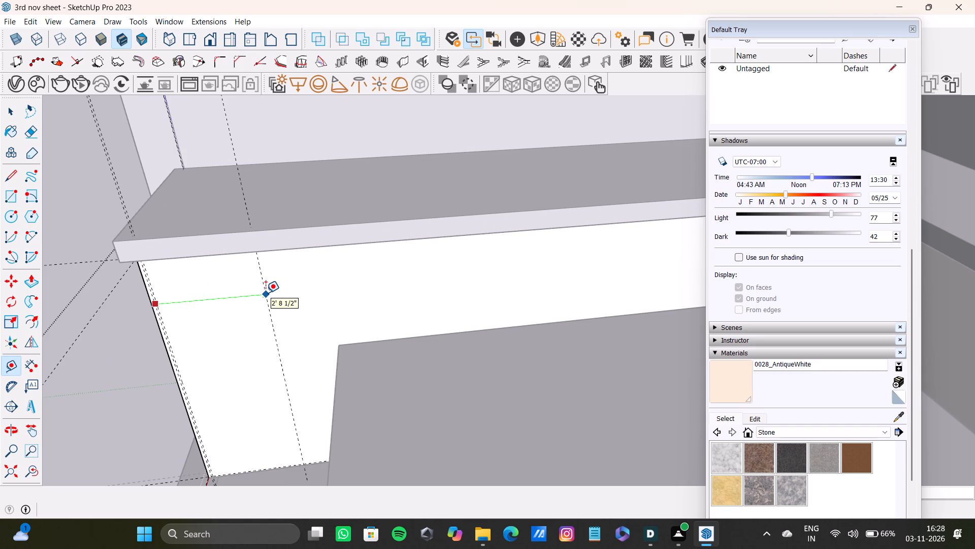
pyautogui.scroll(-4, 285, 277)
pyautogui.moveTo(285, 277); pyautogui.dragTo(293, 264, button='middle')
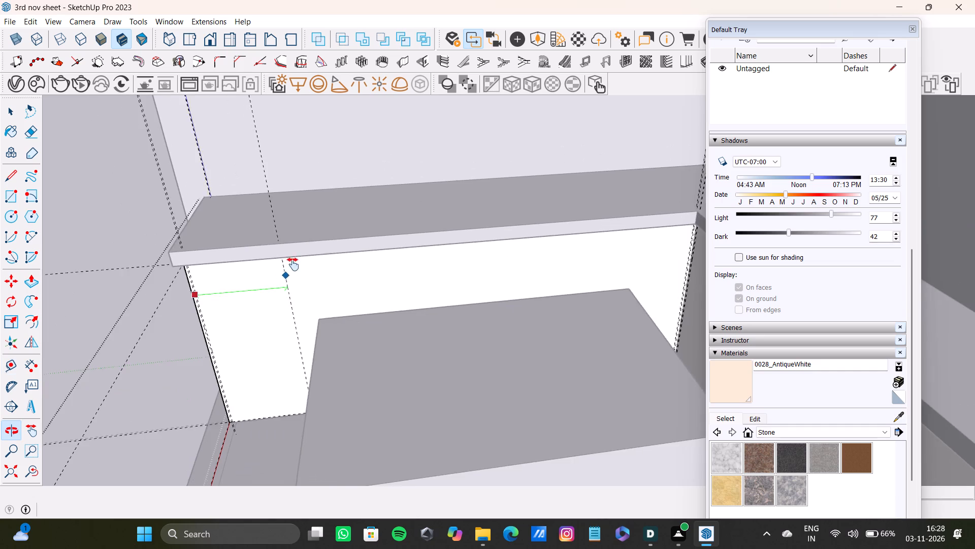
pyautogui.moveTo(293, 264); pyautogui.dragTo(309, 268, button='middle')
pyautogui.scroll(12, 309, 251)
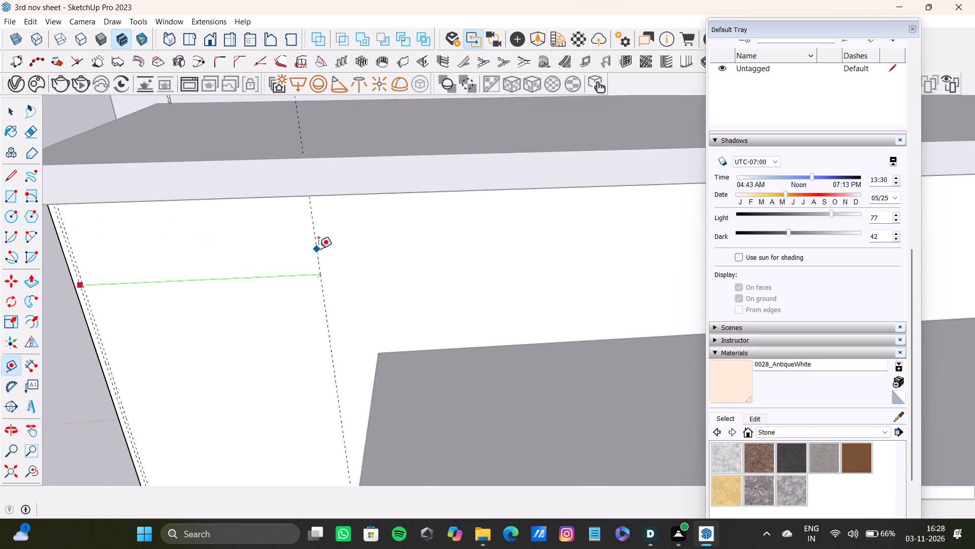
pyautogui.scroll(-7, 325, 247)
pyautogui.moveTo(336, 250); pyautogui.dragTo(314, 316, button='middle')
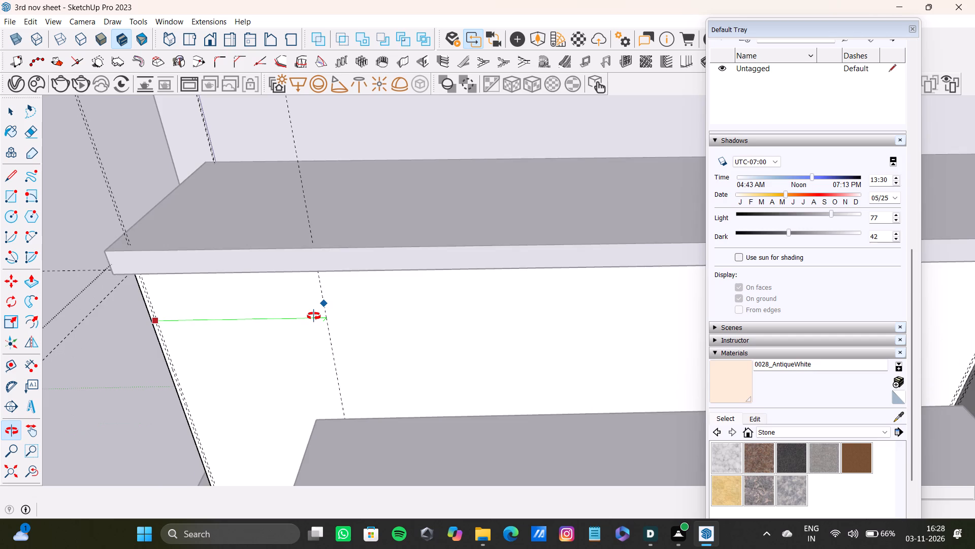
pyautogui.moveTo(314, 316); pyautogui.dragTo(313, 319, button='middle')
pyautogui.doubleClick(342, 311)
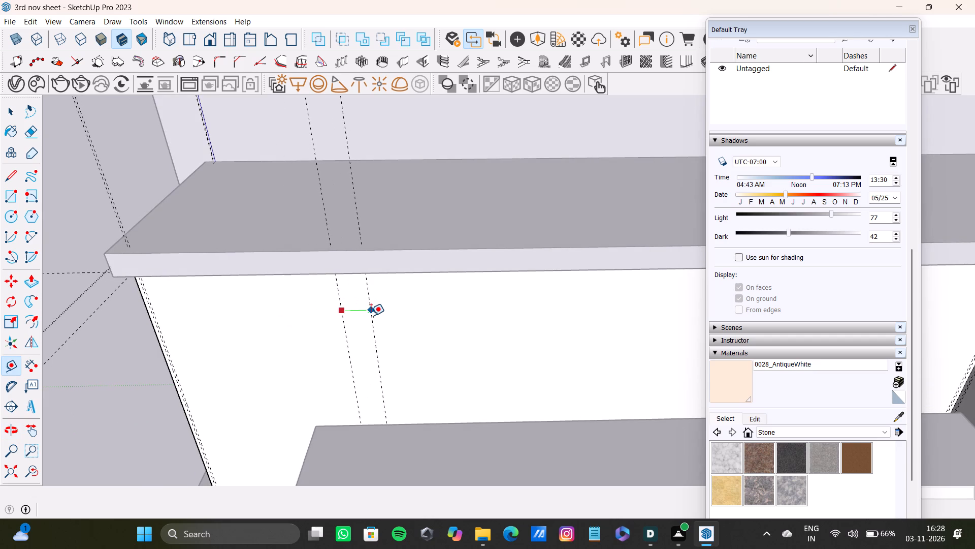
pyautogui.write('0.5')
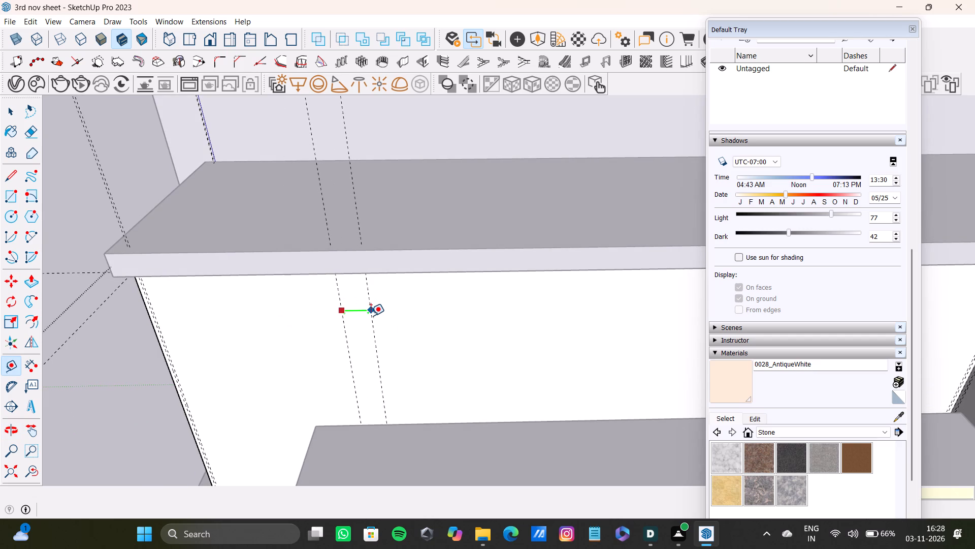
pyautogui.hotkey('shift', '"')
pyautogui.press('Return')
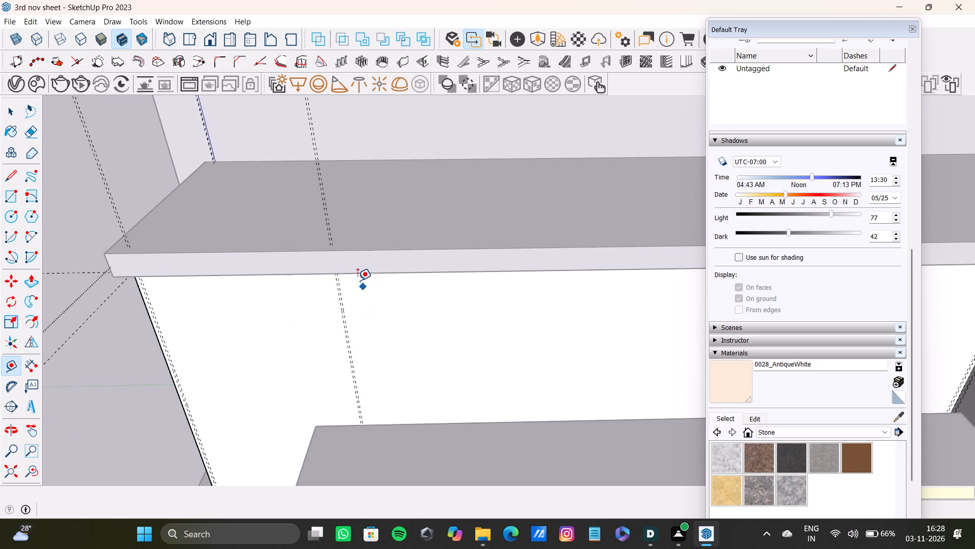
# Add a second pair of vertical guides 0.5" apart on the long face, farther along from the first interior pair.
pyautogui.scroll(11, 355, 281)
pyautogui.click(361, 331)
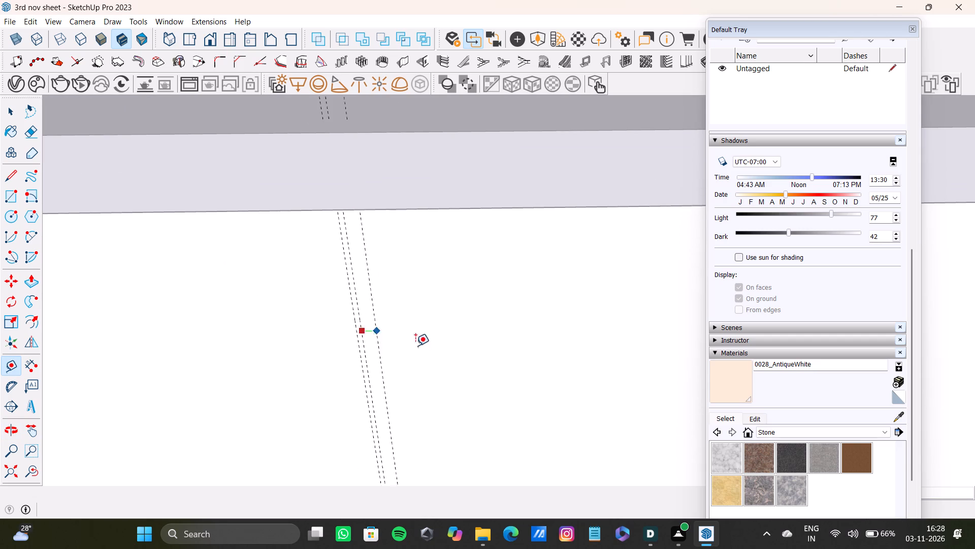
pyautogui.scroll(-12, 506, 358)
pyautogui.keyDown('shift'); pyautogui.moveTo(591, 346); pyautogui.dragTo(357, 297, button='middle'); pyautogui.keyUp('shift')
pyautogui.scroll(4, 367, 283)
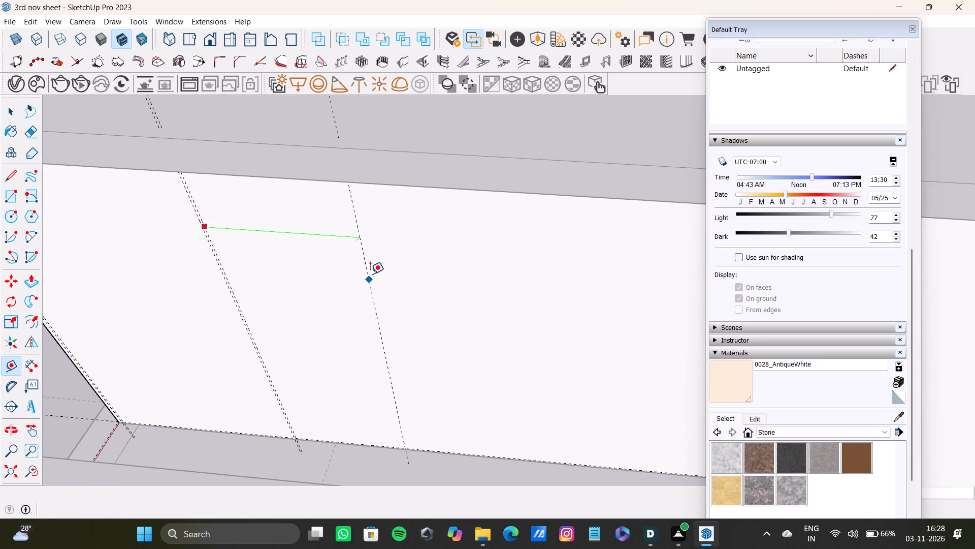
pyautogui.click(369, 269)
pyautogui.click(369, 274)
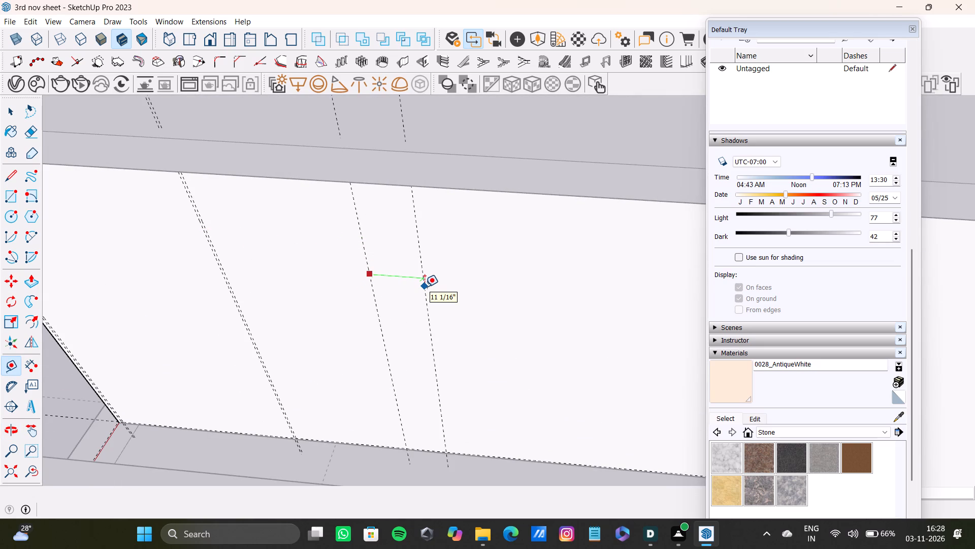
pyautogui.write('0.5"')
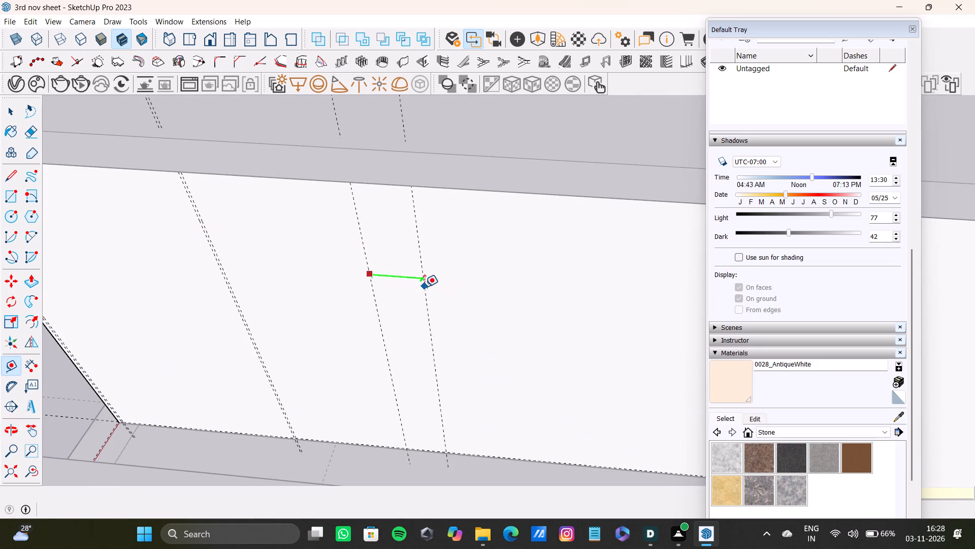
pyautogui.press('Return')
# Add a third pair of vertical guides 0.5" apart on the long face, offset from the second interior pair toward the opposite end.
pyautogui.scroll(7, 410, 298)
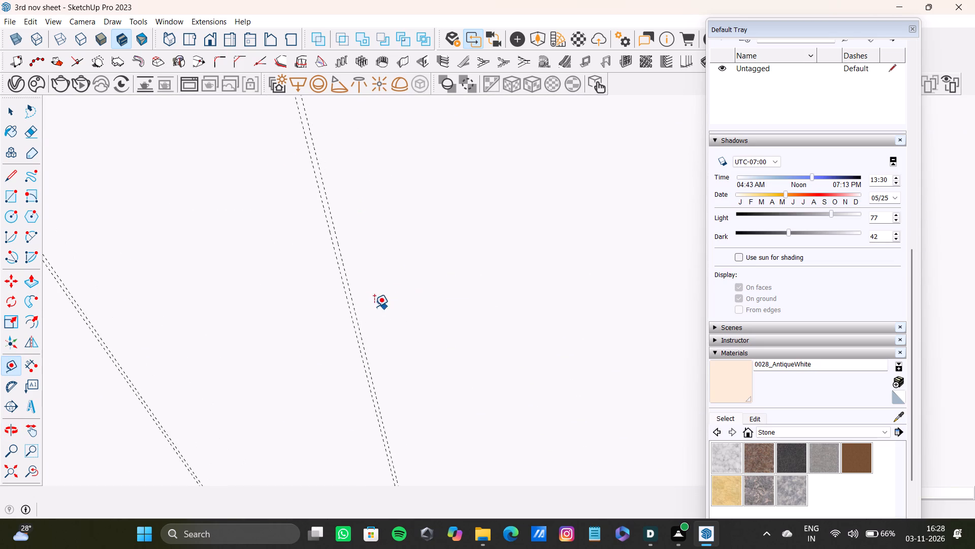
pyautogui.click(359, 315)
pyautogui.scroll(-11, 426, 313)
pyautogui.keyDown('shift'); pyautogui.moveTo(533, 296); pyautogui.dragTo(330, 206, button='middle'); pyautogui.keyUp('shift')
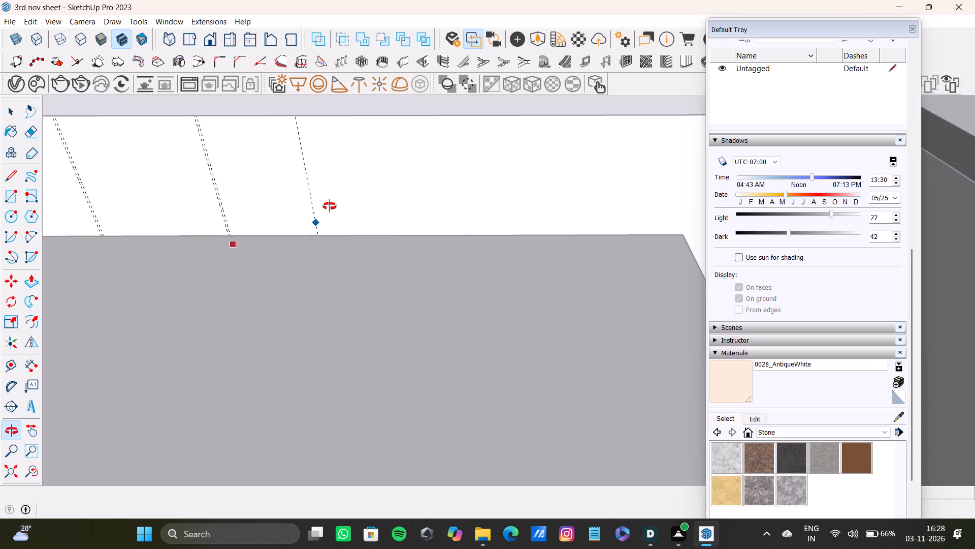
pyautogui.keyDown('shift'); pyautogui.moveTo(330, 206); pyautogui.dragTo(292, 303, button='middle'); pyautogui.keyUp('shift')
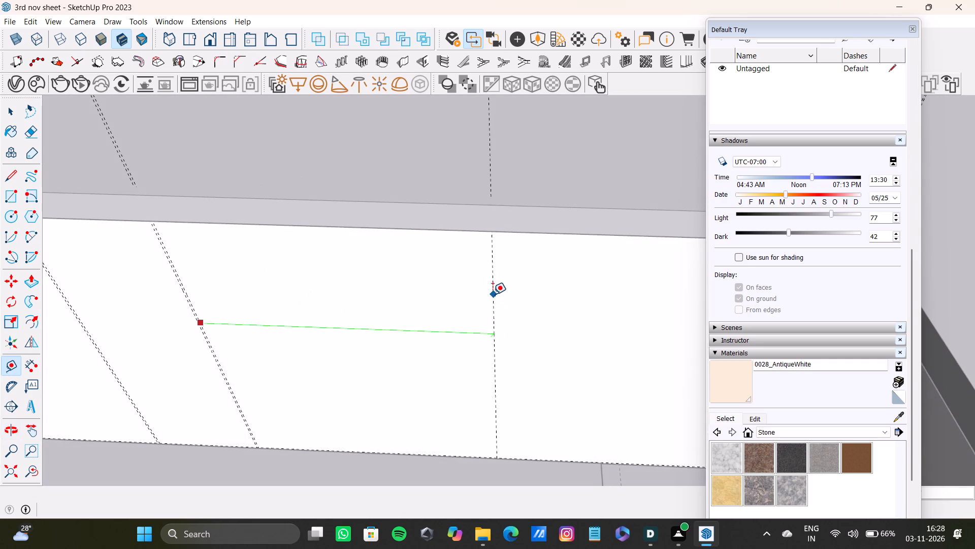
pyautogui.doubleClick(511, 304)
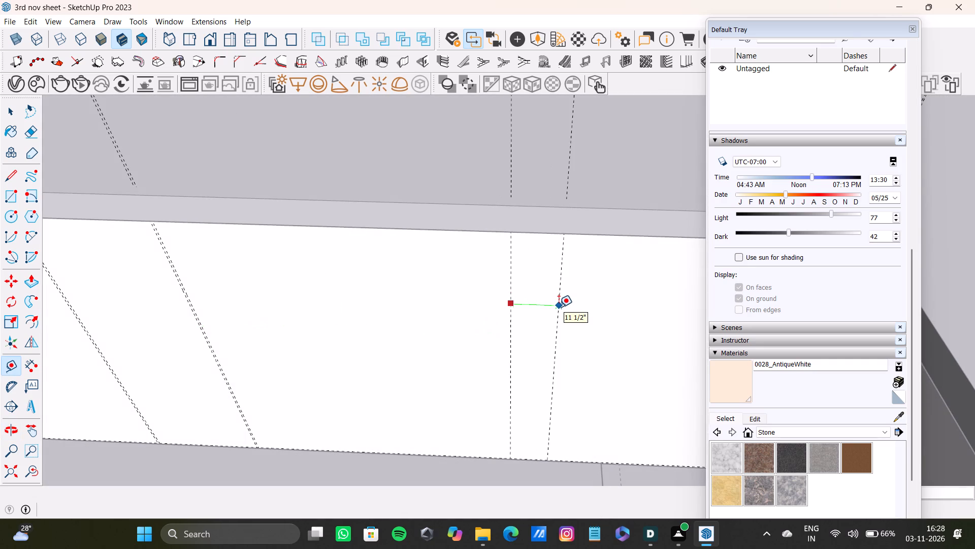
pyautogui.write('0.6')
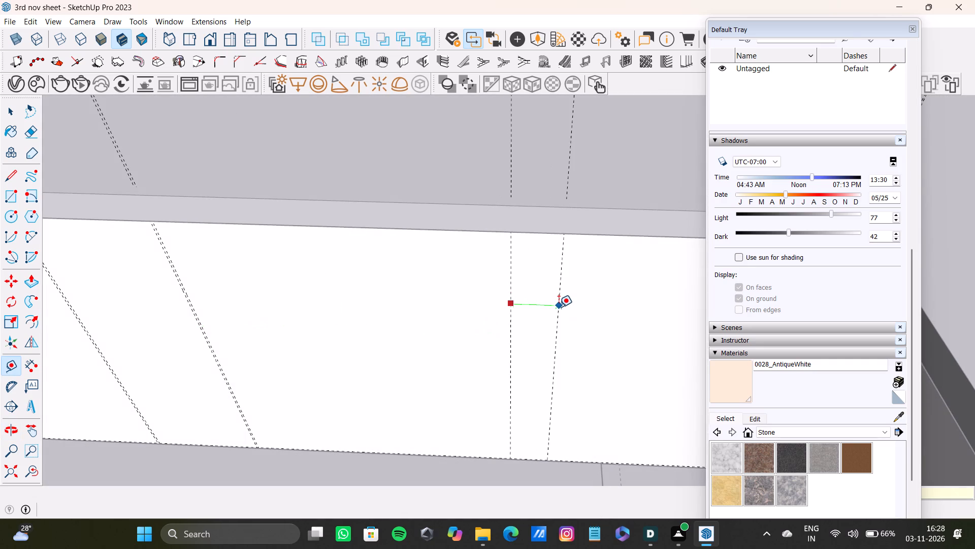
pyautogui.press('BackSpace')
pyautogui.write('5"')
pyautogui.press('Return')
# Add a fourth pair of vertical guides 0.5" apart on the long face, between the third pair and the far-end guides.
pyautogui.scroll(-4, 510, 313)
pyautogui.keyDown('shift'); pyautogui.moveTo(444, 316); pyautogui.dragTo(400, 319, button='middle'); pyautogui.keyUp('shift')
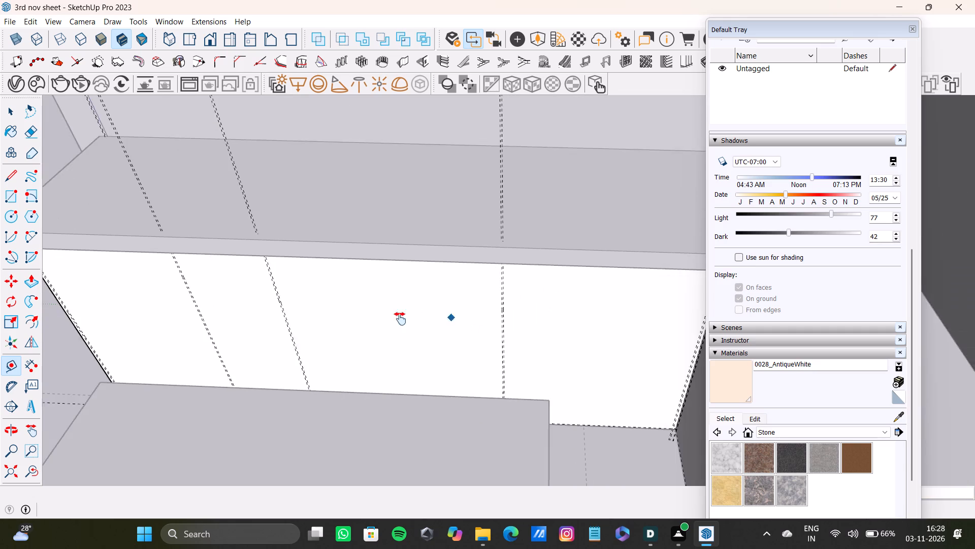
pyautogui.keyDown('shift'); pyautogui.moveTo(400, 319); pyautogui.dragTo(368, 318, button='middle'); pyautogui.keyUp('shift')
pyautogui.scroll(11, 422, 313)
pyautogui.click(420, 340)
pyautogui.scroll(-7, 496, 344)
pyautogui.keyDown('shift'); pyautogui.moveTo(524, 342); pyautogui.dragTo(359, 307, button='middle'); pyautogui.keyUp('shift')
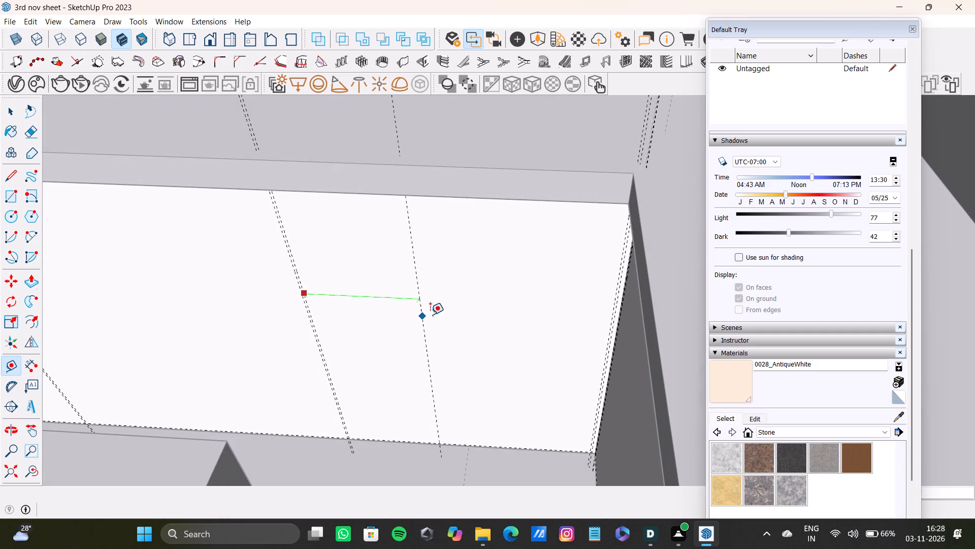
pyautogui.click(440, 314)
pyautogui.moveTo(442, 320); pyautogui.dragTo(452, 320)
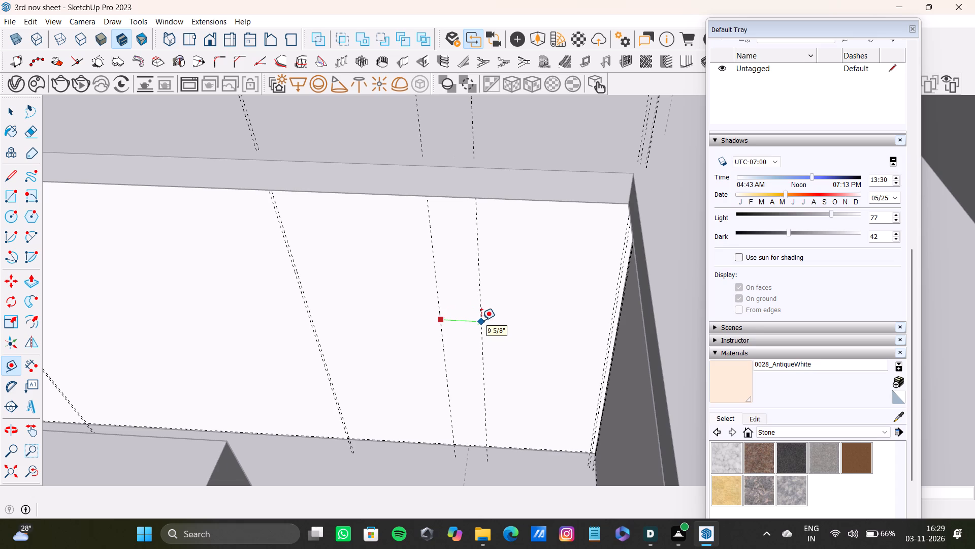
pyautogui.write('0.5')
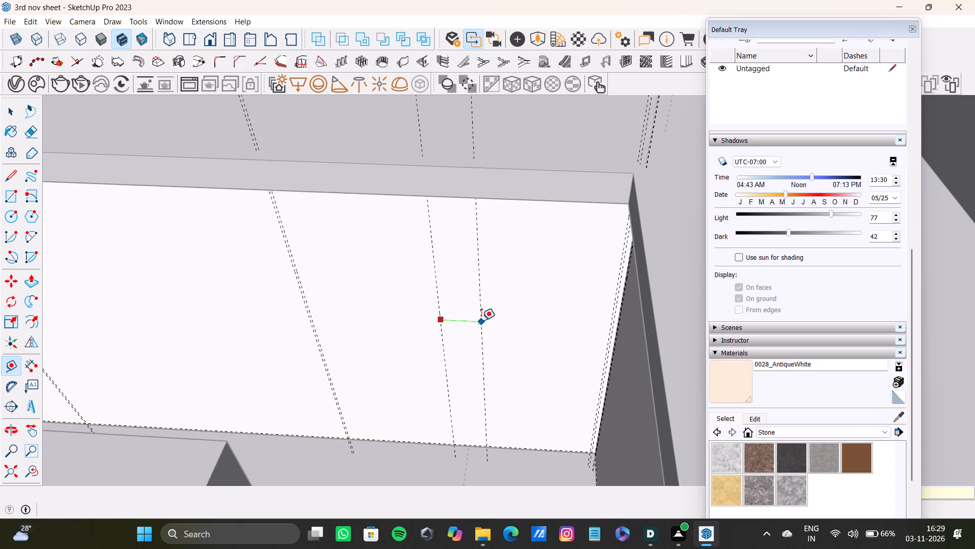
pyautogui.hotkey('shift', '"')
pyautogui.press('Return')
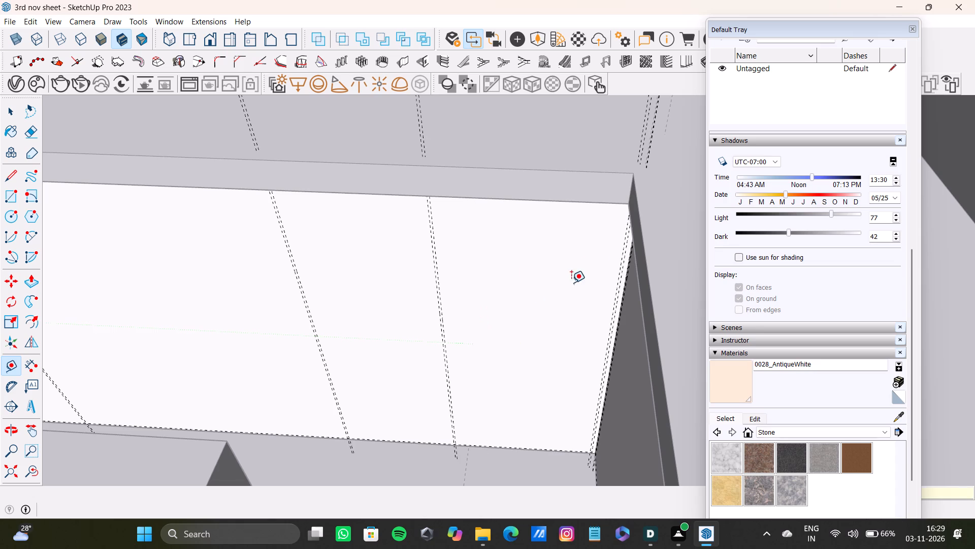
# Add a pair of horizontal guides 0.5" apart across the block's long face, offset down from its top-edge guide.
pyautogui.scroll(-7, 278, 297)
pyautogui.keyDown('shift'); pyautogui.moveTo(304, 315); pyautogui.dragTo(444, 349, button='middle'); pyautogui.keyUp('shift')
pyautogui.scroll(9, 394, 249)
pyautogui.moveTo(390, 210); pyautogui.dragTo(379, 222, button='middle')
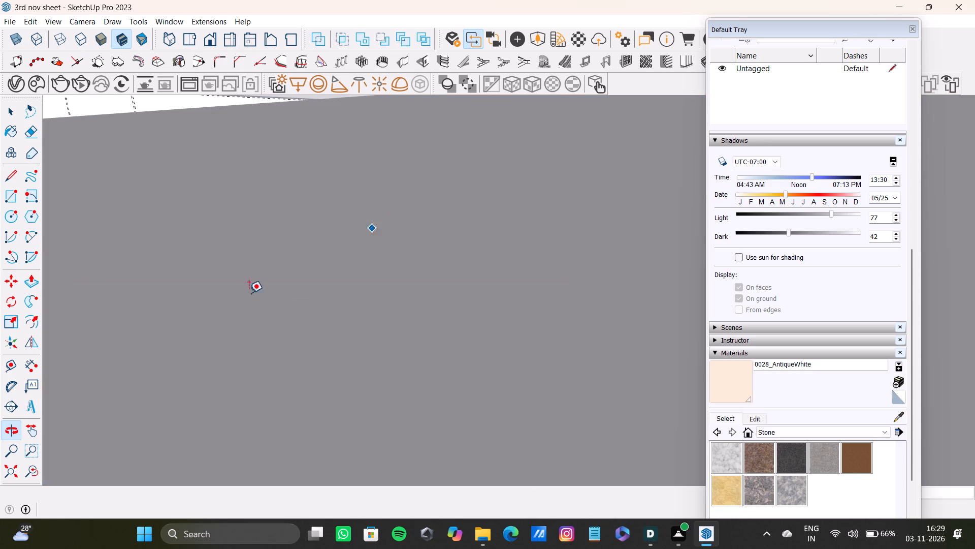
pyautogui.click(1, 472)
pyautogui.scroll(12, 405, 353)
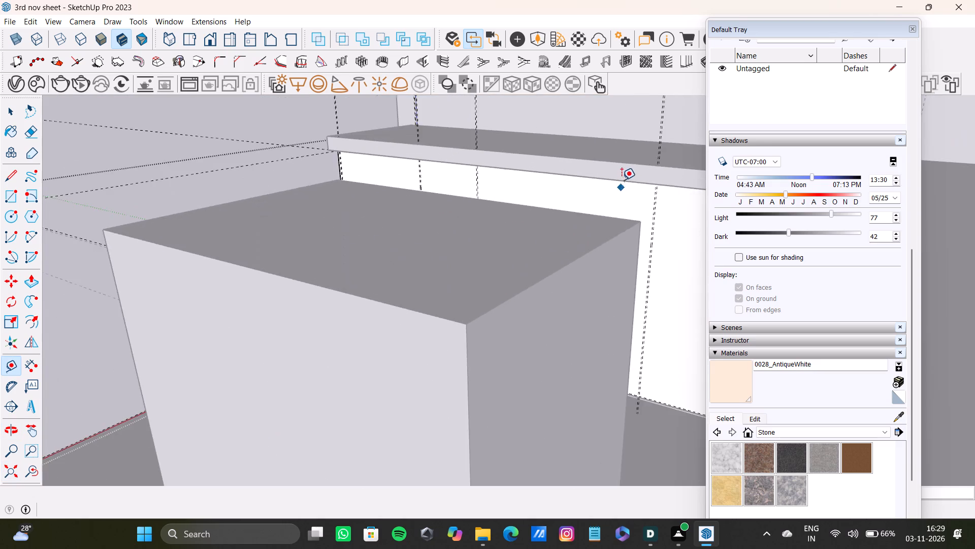
pyautogui.scroll(14, 622, 180)
pyautogui.moveTo(552, 195); pyautogui.dragTo(417, 158, button='middle')
pyautogui.scroll(-1, 417, 158)
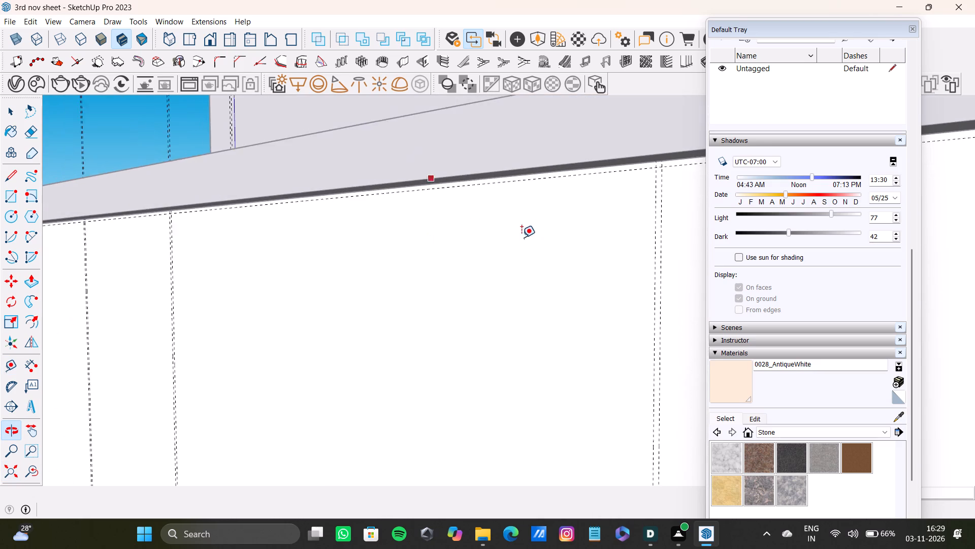
pyautogui.scroll(3, 524, 234)
pyautogui.click(533, 159)
pyautogui.scroll(-6, 626, 337)
pyautogui.keyDown('shift'); pyautogui.moveTo(625, 338); pyautogui.dragTo(534, 261, button='middle'); pyautogui.keyUp('shift')
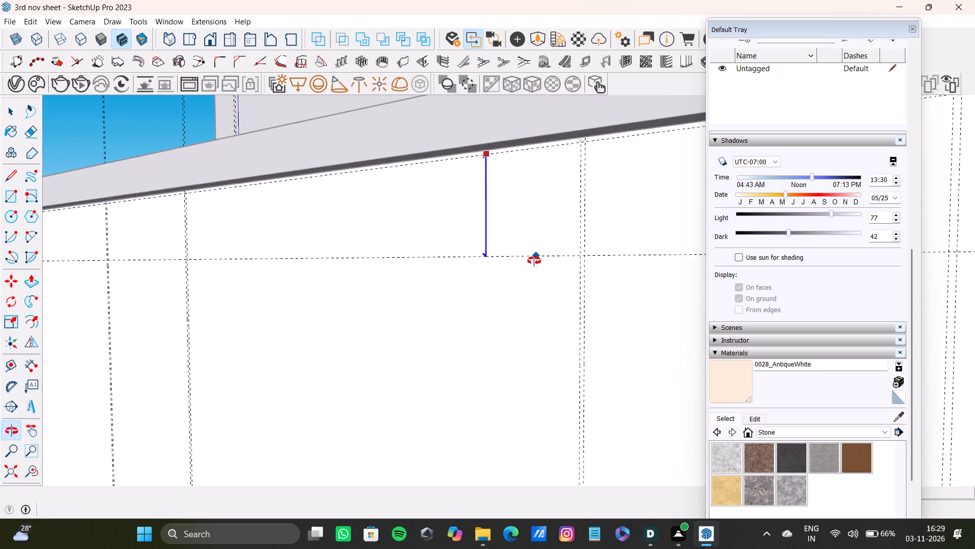
pyautogui.keyDown('shift'); pyautogui.moveTo(534, 261); pyautogui.dragTo(530, 338, button='middle'); pyautogui.keyUp('shift')
pyautogui.scroll(-7, 530, 338)
pyautogui.moveTo(308, 328); pyautogui.dragTo(215, 325, button='middle')
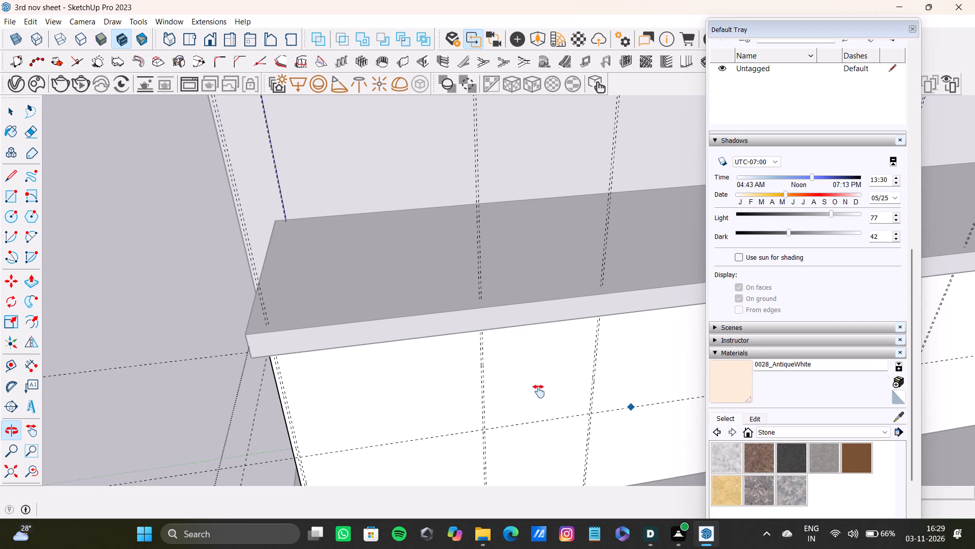
pyautogui.scroll(-4, 539, 391)
pyautogui.moveTo(540, 385); pyautogui.dragTo(486, 387, button='middle')
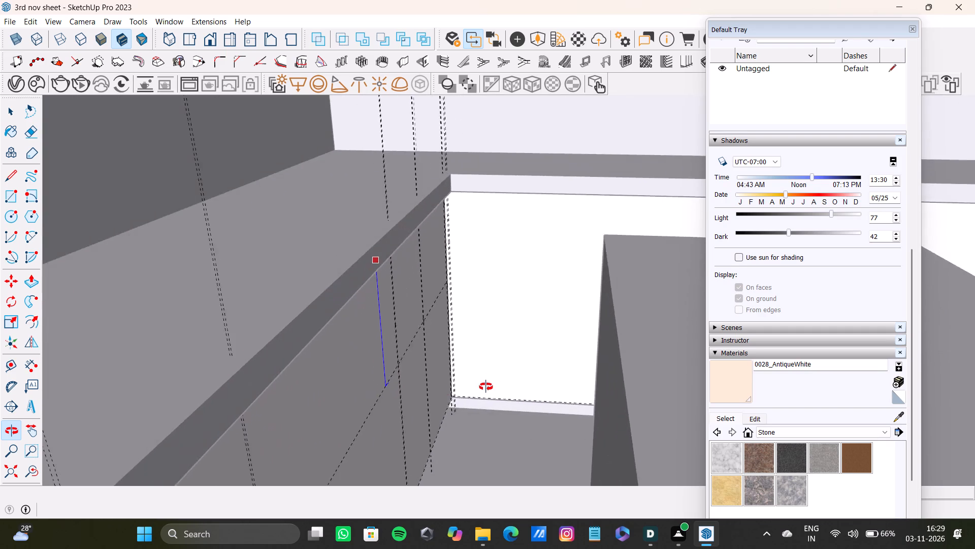
pyautogui.moveTo(486, 387); pyautogui.dragTo(283, 484, button='middle')
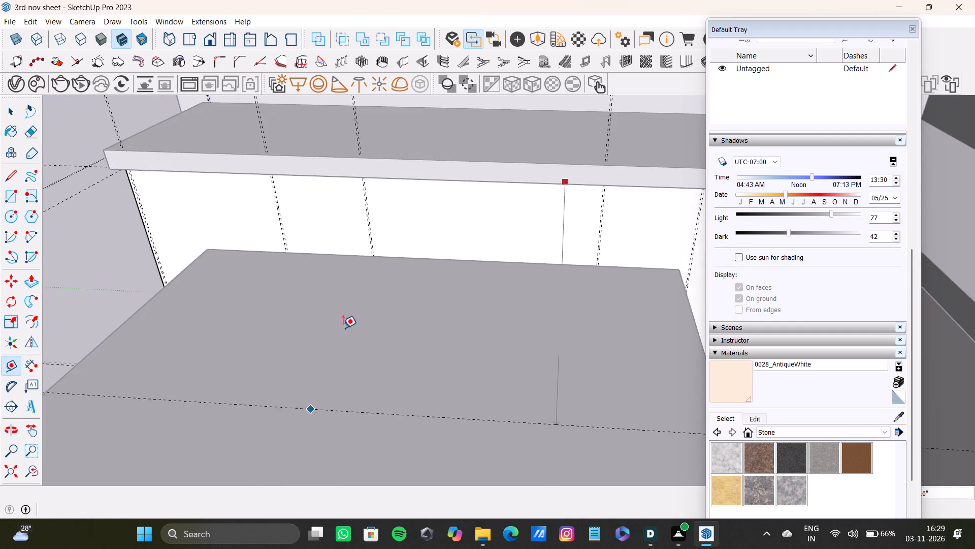
pyautogui.scroll(7, 347, 324)
pyautogui.moveTo(528, 181); pyautogui.dragTo(334, 160, button='middle')
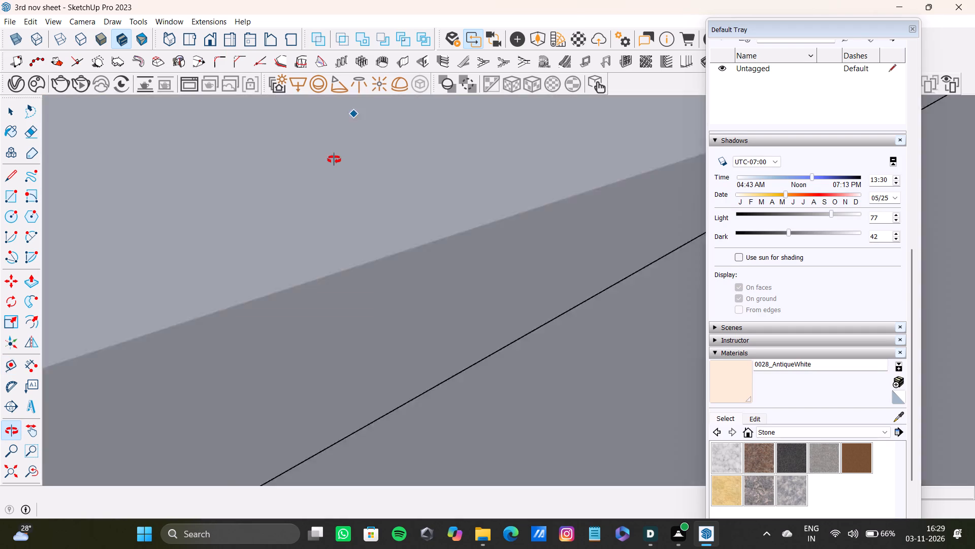
pyautogui.moveTo(334, 160); pyautogui.dragTo(485, 243, button='middle')
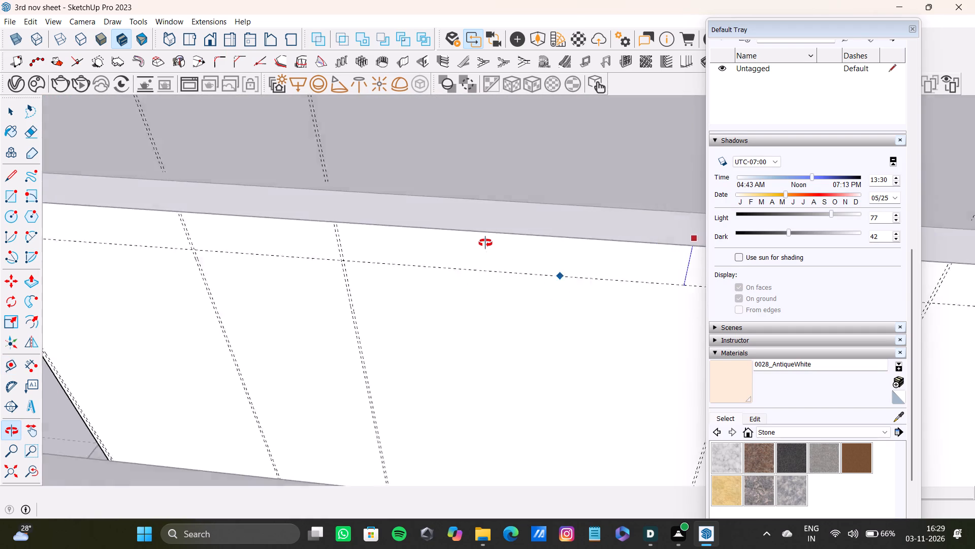
pyautogui.moveTo(485, 243); pyautogui.dragTo(341, 217, button='middle')
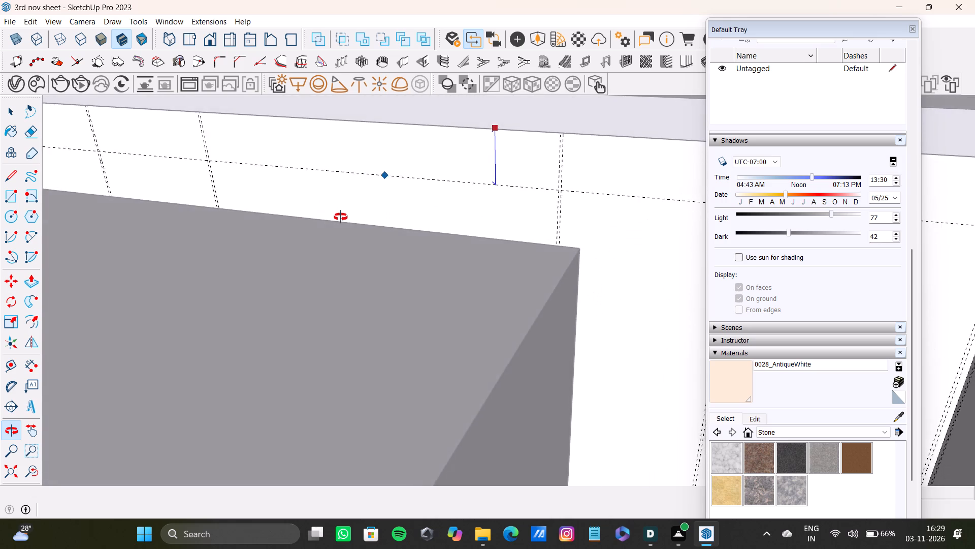
pyautogui.moveTo(341, 217); pyautogui.dragTo(306, 227, button='middle')
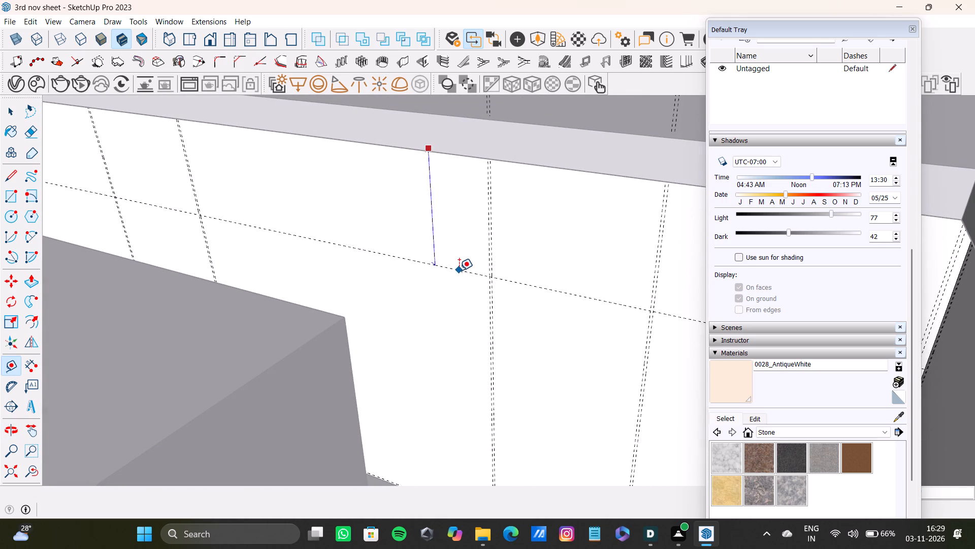
pyautogui.click(459, 271)
pyautogui.click(443, 268)
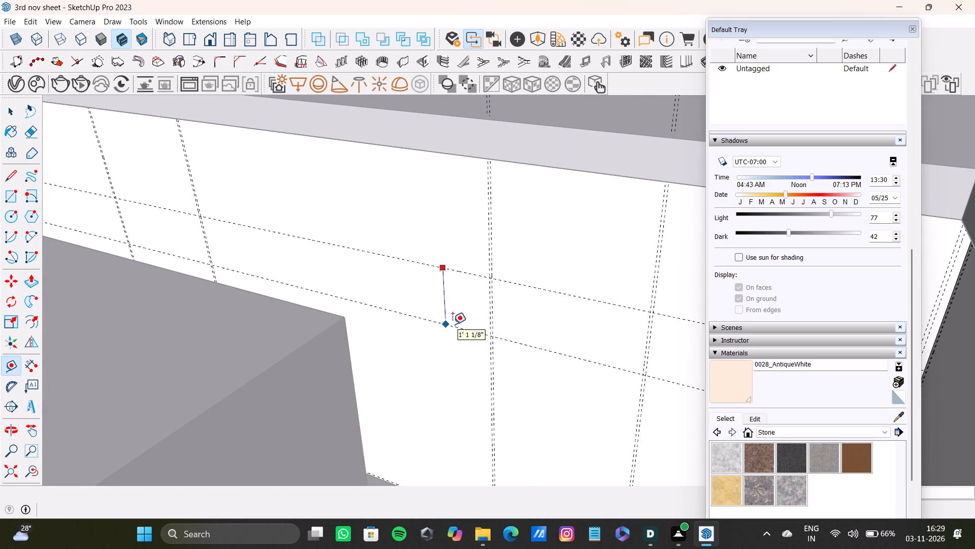
pyautogui.write('0.5')
pyautogui.hotkey('shift', '"')
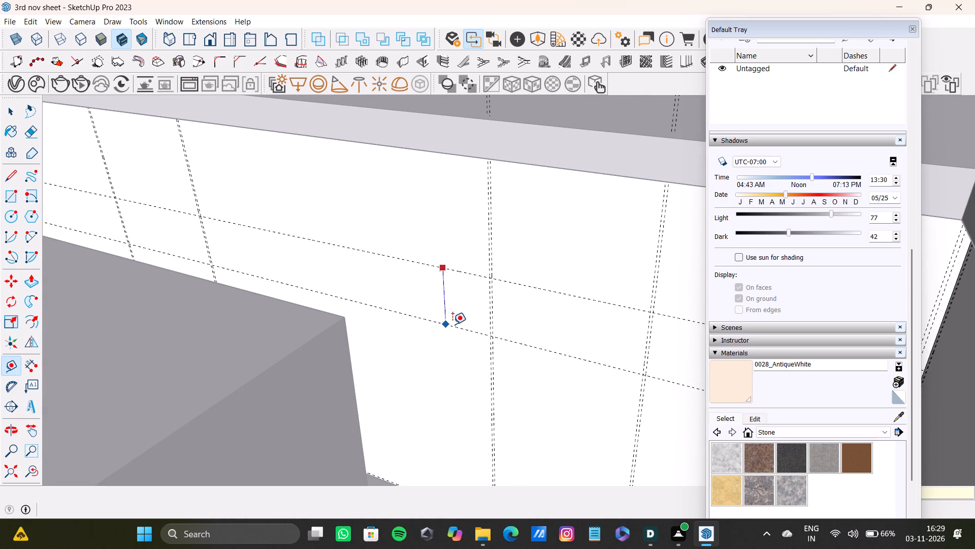
pyautogui.press('Return')
# Add a second pair of horizontal guides 0.5" apart across the long face, below the first horizontal pair.
pyautogui.scroll(4, 458, 311)
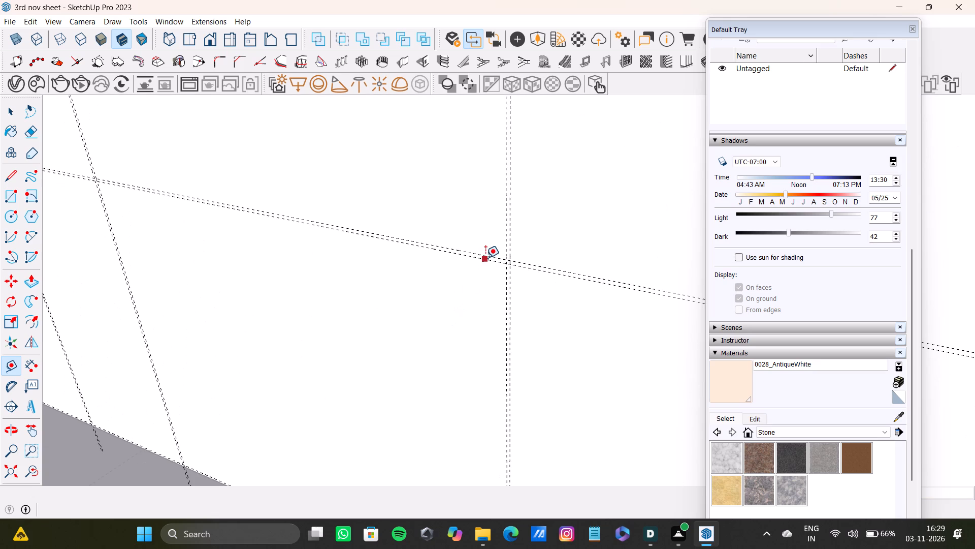
pyautogui.click(487, 262)
pyautogui.scroll(-3, 510, 368)
pyautogui.moveTo(508, 374); pyautogui.dragTo(424, 254, button='middle')
pyautogui.moveTo(7, 472); pyautogui.dragTo(11, 466)
pyautogui.moveTo(264, 368); pyautogui.dragTo(328, 429, button='middle')
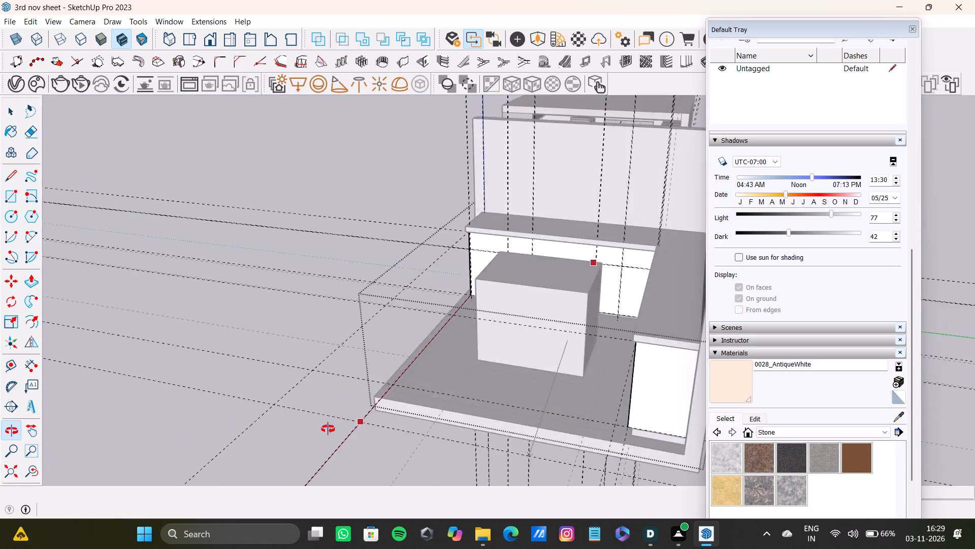
pyautogui.moveTo(328, 429); pyautogui.dragTo(341, 410, button='middle')
pyautogui.scroll(14, 489, 326)
pyautogui.moveTo(625, 281); pyautogui.dragTo(513, 247, button='middle')
pyautogui.moveTo(518, 247); pyautogui.dragTo(589, 301, button='middle')
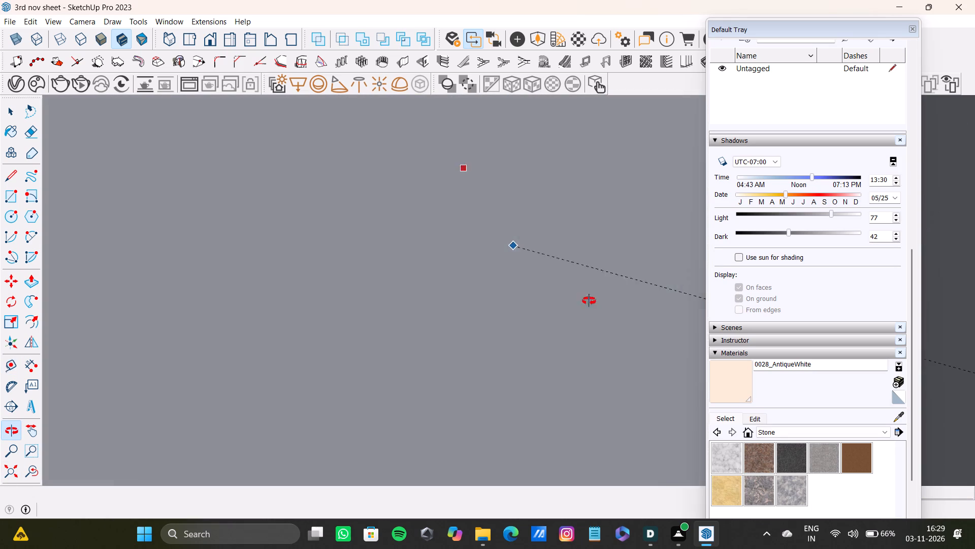
pyautogui.moveTo(589, 301); pyautogui.dragTo(591, 303, button='middle')
pyautogui.moveTo(12, 473); pyautogui.dragTo(13, 469)
pyautogui.click(37, 468)
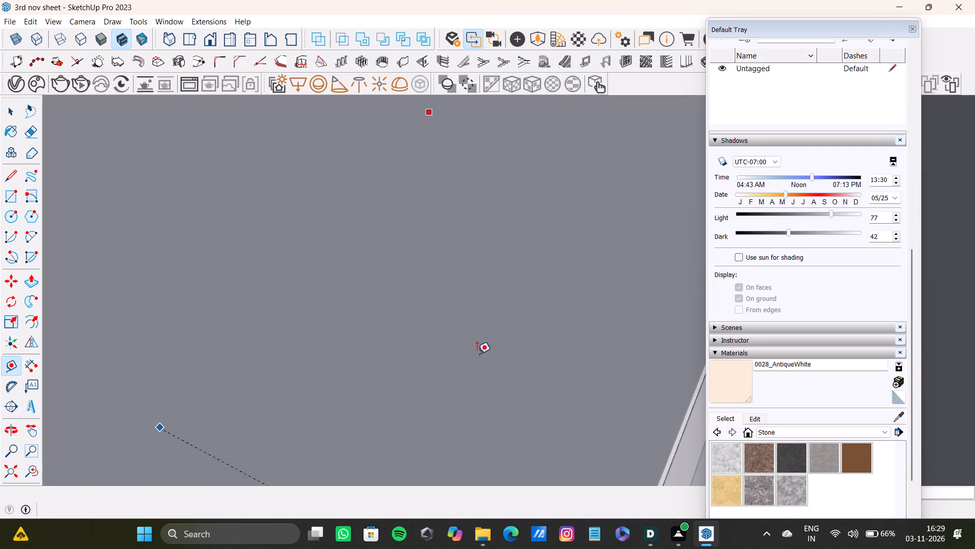
pyautogui.click(9, 471)
pyautogui.moveTo(265, 365); pyautogui.dragTo(323, 359, button='middle')
pyautogui.scroll(5, 578, 306)
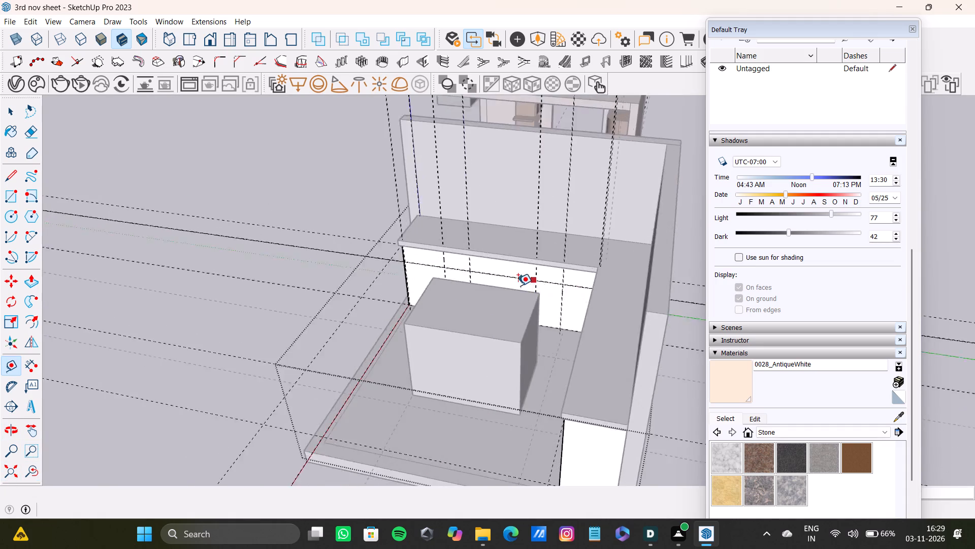
pyautogui.scroll(14, 518, 286)
pyautogui.moveTo(564, 308); pyautogui.dragTo(486, 292, button='middle')
pyautogui.scroll(2, 438, 295)
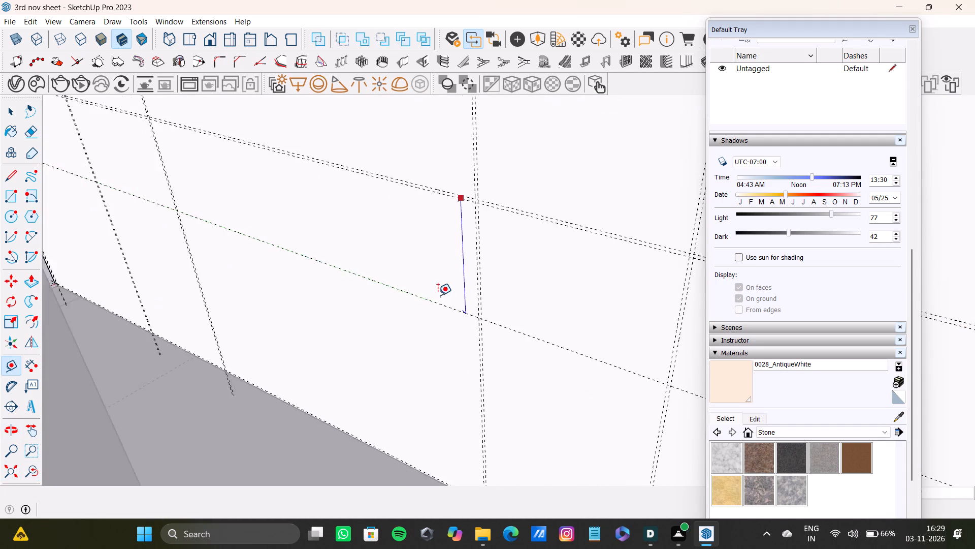
pyautogui.scroll(4, 438, 295)
pyautogui.click(457, 314)
pyautogui.click(458, 316)
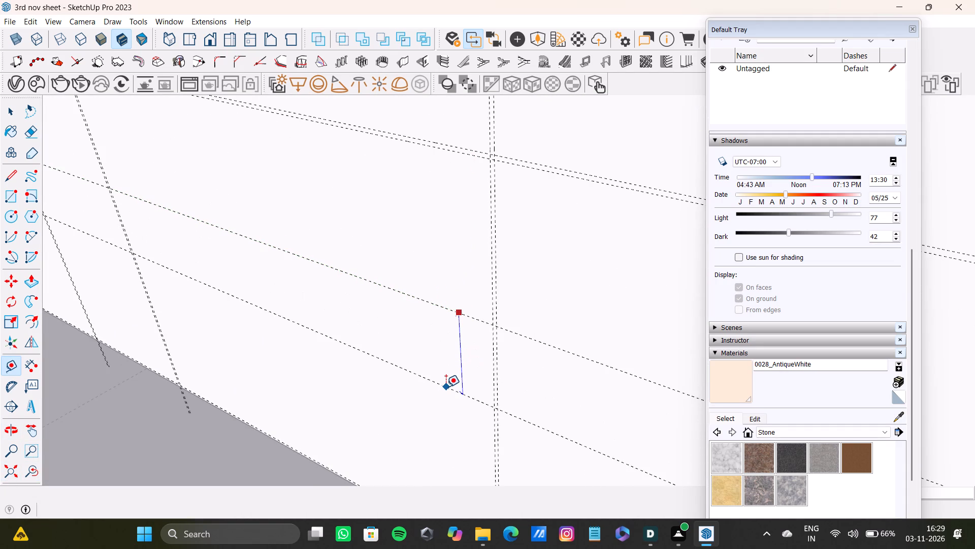
pyautogui.write('0.5"')
pyautogui.press('Return')
# Add a pair of vertical guides 0.5" apart on the block's adjoining face, offset from its inner-corner guides.
pyautogui.scroll(-7, 147, 221)
pyautogui.keyDown('shift'); pyautogui.moveTo(256, 207); pyautogui.dragTo(462, 228, button='middle'); pyautogui.keyUp('shift')
pyautogui.scroll(-1, 428, 236)
pyautogui.keyDown('shift'); pyautogui.scroll(-4, 452, 231); pyautogui.keyUp('shift')
pyautogui.keyDown('shift'); pyautogui.scroll(1, 422, 234); pyautogui.keyUp('shift')
pyautogui.keyDown('shift'); pyautogui.moveTo(409, 236); pyautogui.dragTo(469, 257, button='middle'); pyautogui.keyUp('shift')
pyautogui.scroll(-4, 472, 255)
pyautogui.keyDown('shift'); pyautogui.moveTo(459, 253); pyautogui.dragTo(272, 324, button='middle'); pyautogui.keyUp('shift')
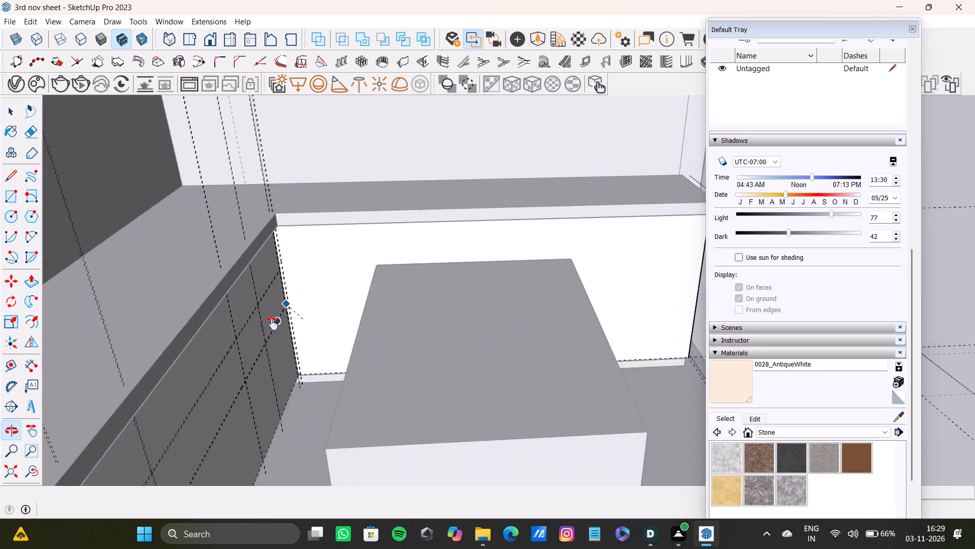
pyautogui.keyDown('shift'); pyautogui.moveTo(272, 324); pyautogui.dragTo(215, 310, button='middle'); pyautogui.keyUp('shift')
pyautogui.scroll(17, 262, 272)
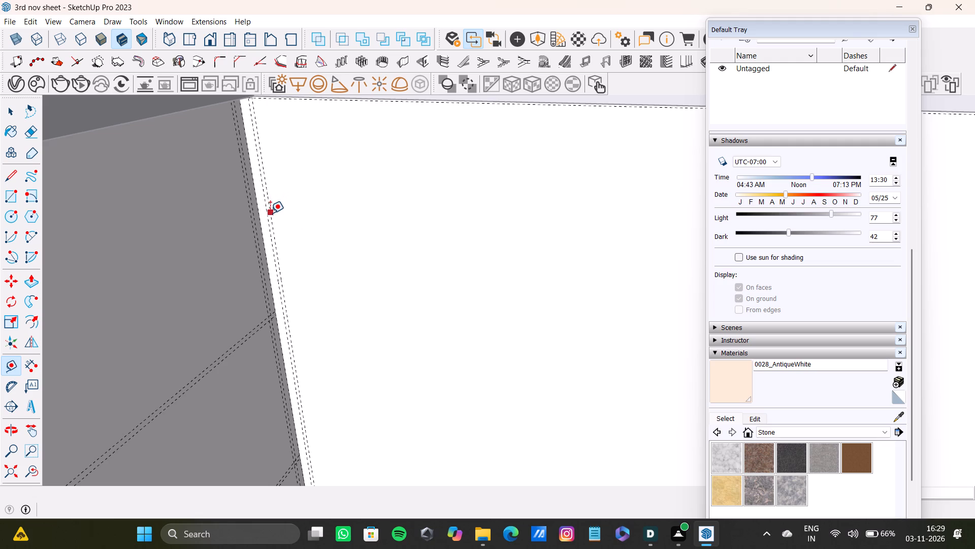
pyautogui.press('t')
pyautogui.click(270, 213)
pyautogui.scroll(-10, 389, 234)
pyautogui.moveTo(467, 235); pyautogui.dragTo(394, 299, button='middle')
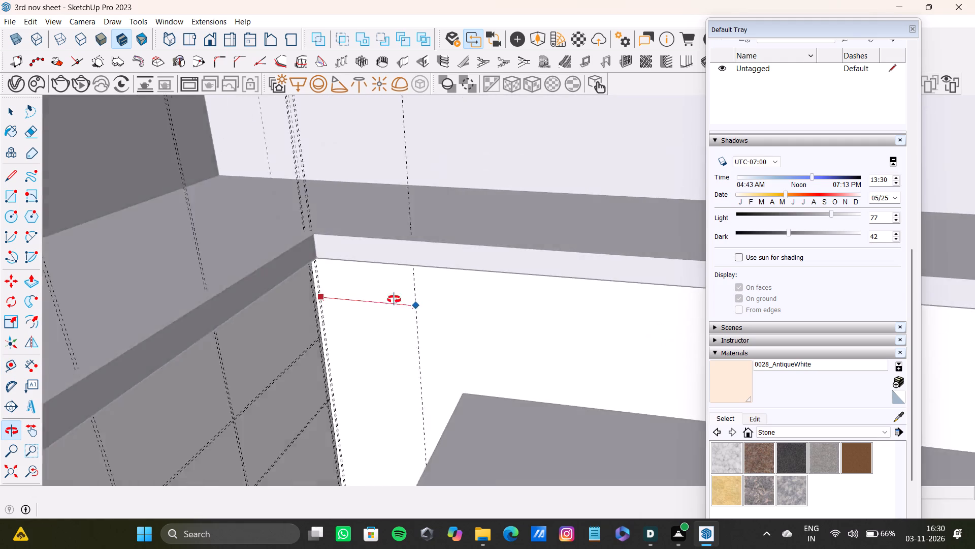
pyautogui.moveTo(394, 299); pyautogui.dragTo(303, 314, button='middle')
pyautogui.scroll(-4, 353, 322)
pyautogui.moveTo(353, 324); pyautogui.dragTo(340, 238, button='middle')
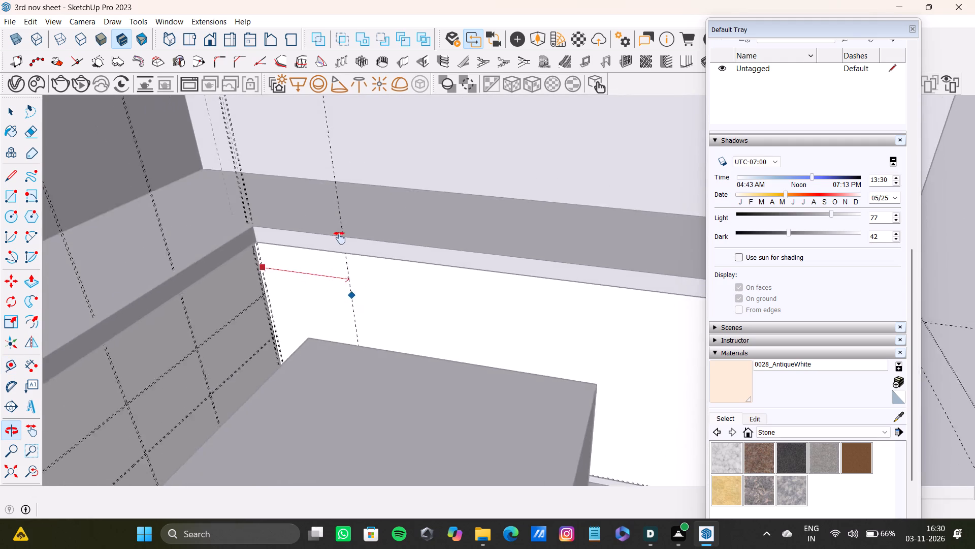
pyautogui.moveTo(340, 238); pyautogui.dragTo(320, 323, button='middle')
pyautogui.click(335, 309)
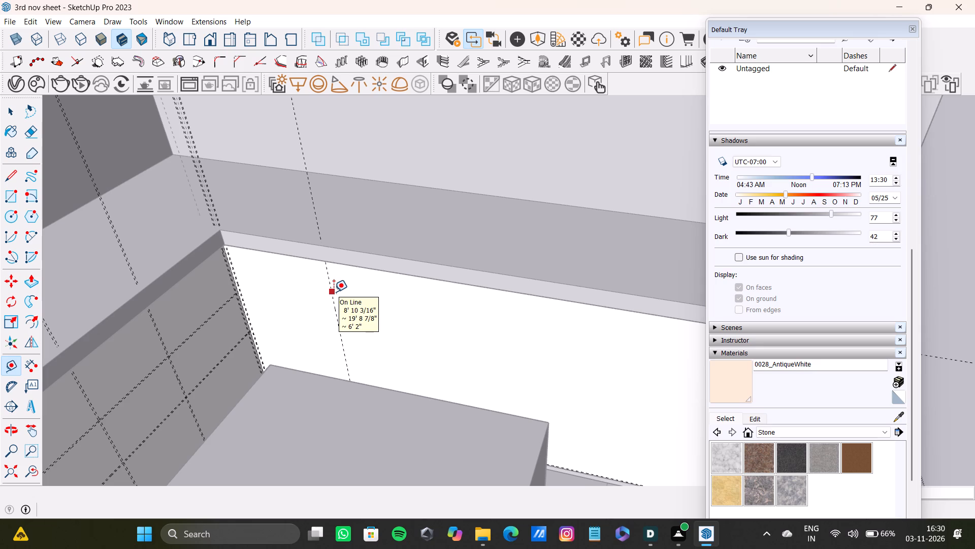
pyautogui.scroll(3, 329, 306)
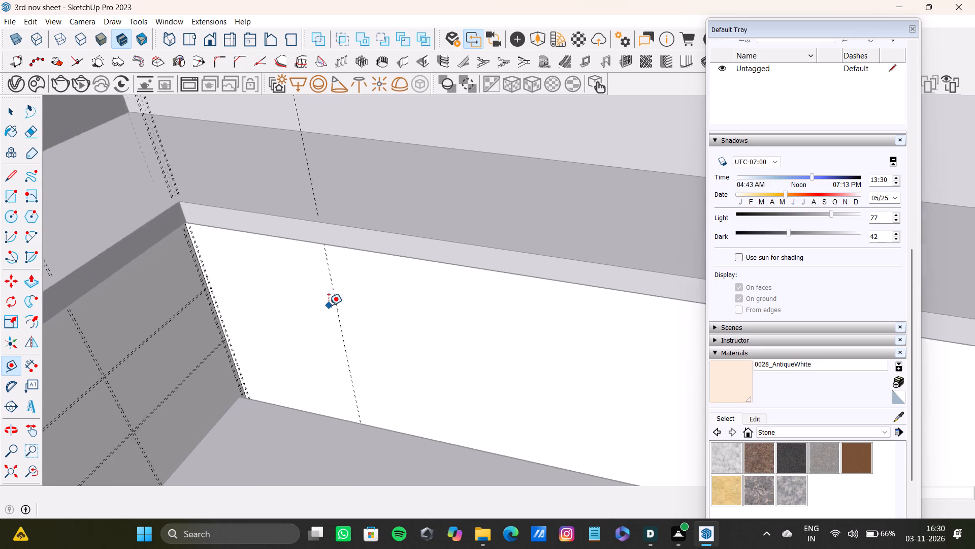
pyautogui.scroll(4, 329, 306)
pyautogui.click(340, 312)
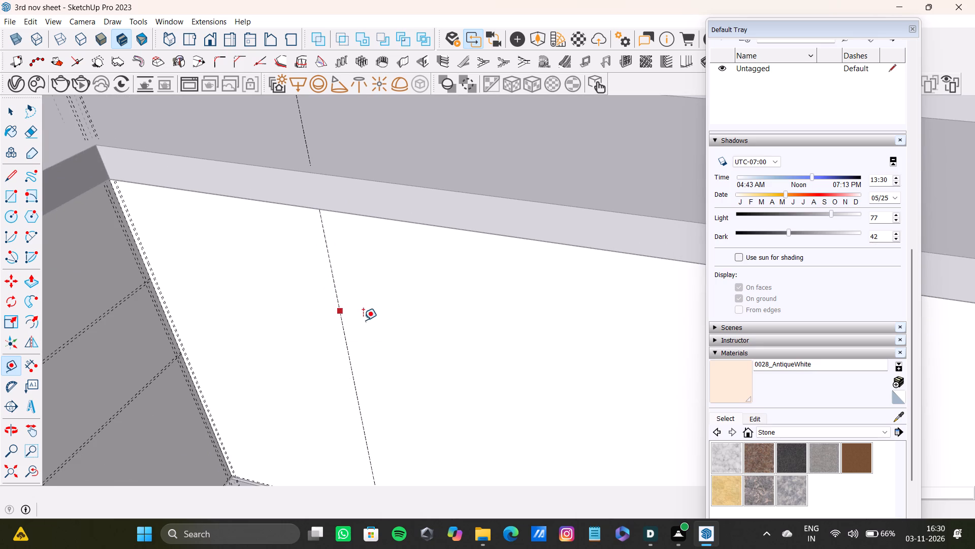
pyautogui.write('0.5')
pyautogui.hotkey('shift', '"')
pyautogui.press('Return')
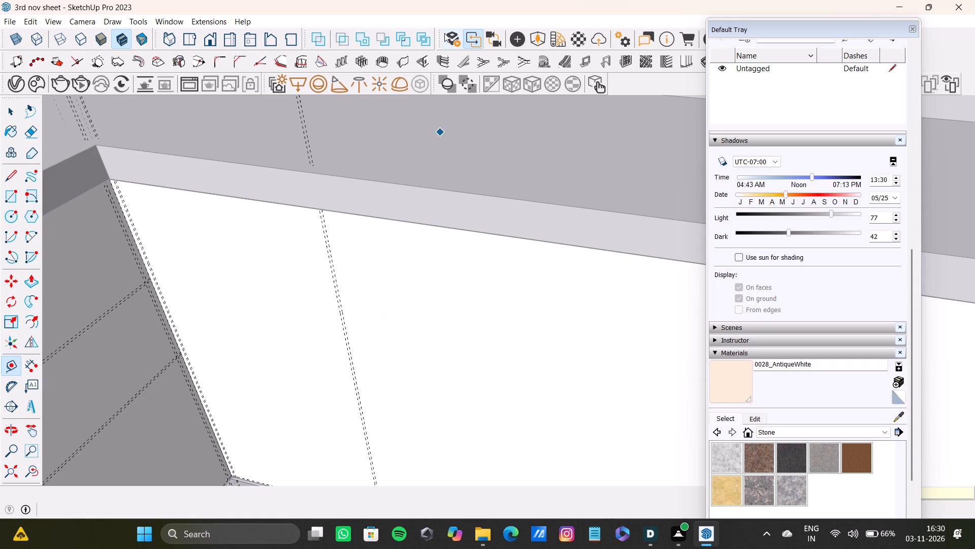
# Add a second pair of vertical guides 0.5" apart on the adjoining face, farther from the inner corner than the first pair.
pyautogui.scroll(9, 365, 321)
pyautogui.click(324, 331)
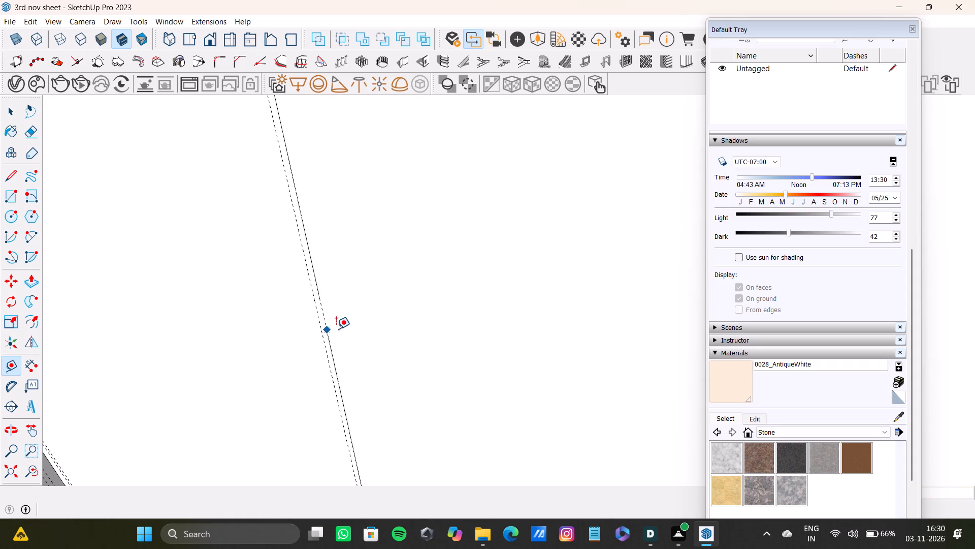
pyautogui.scroll(-20, 491, 365)
pyautogui.scroll(-6, 491, 365)
pyautogui.keyDown('shift'); pyautogui.moveTo(620, 385); pyautogui.dragTo(500, 338, button='middle'); pyautogui.keyUp('shift')
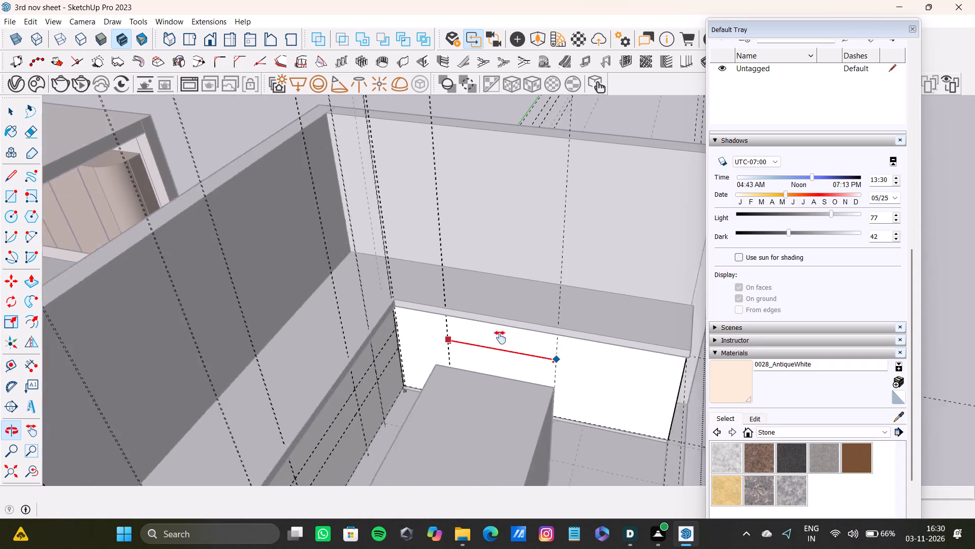
pyautogui.keyDown('shift'); pyautogui.moveTo(500, 338); pyautogui.dragTo(428, 286, button='middle'); pyautogui.keyUp('shift')
pyautogui.scroll(7, 428, 290)
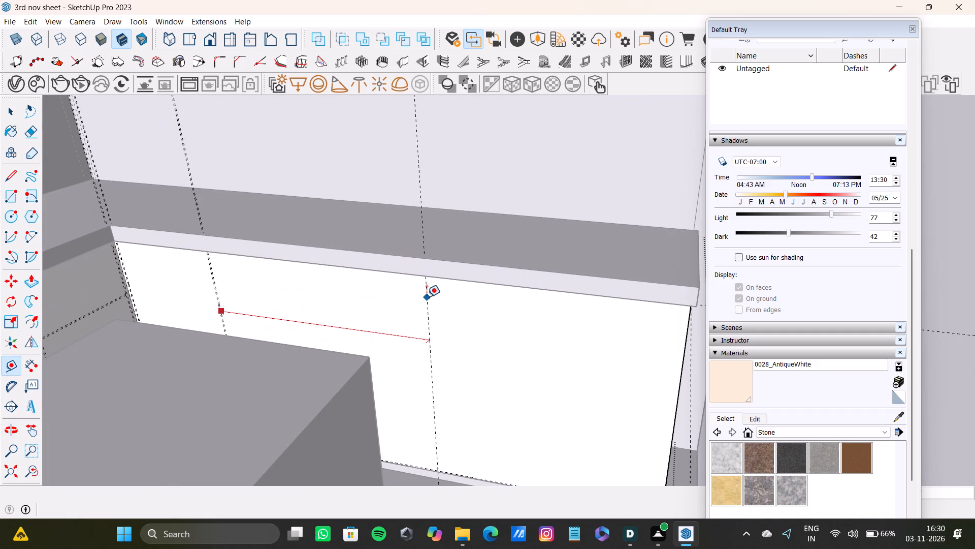
pyautogui.click(412, 295)
pyautogui.click(413, 307)
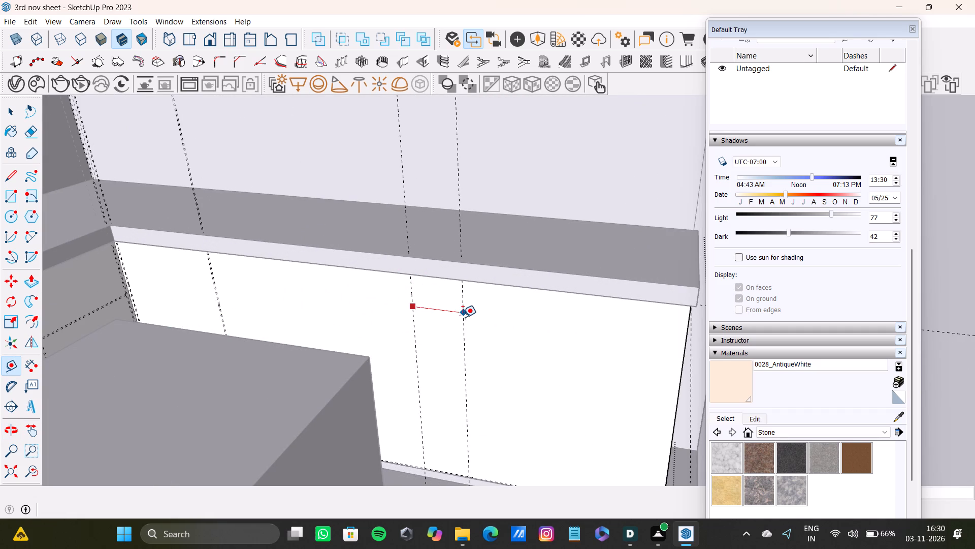
pyautogui.write('0.5')
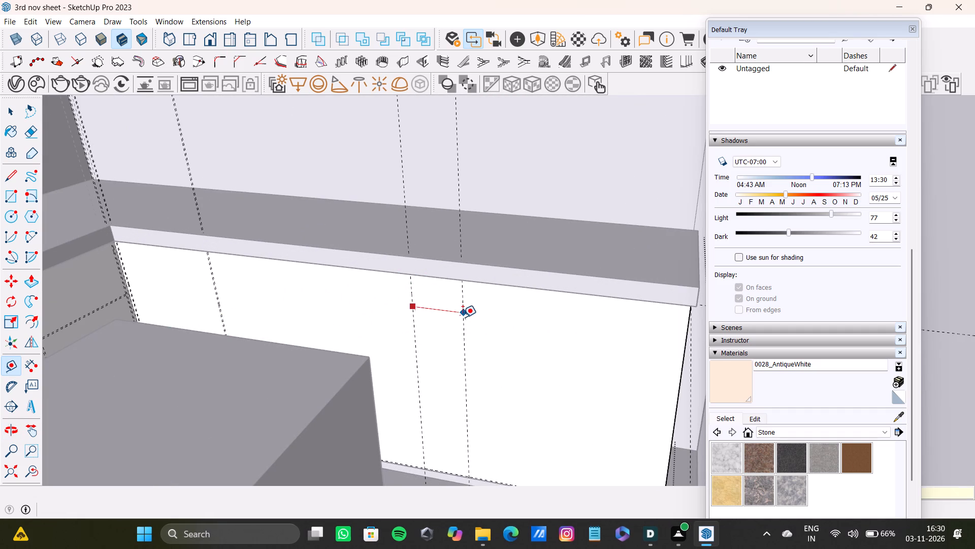
pyautogui.hotkey('shift', '"')
pyautogui.press('Return')
# Add a pair of horizontal guides 0.5" apart across the adjoining face, offset down from its top-edge guide.
pyautogui.scroll(8, 297, 330)
pyautogui.moveTo(284, 293); pyautogui.dragTo(239, 281, button='middle')
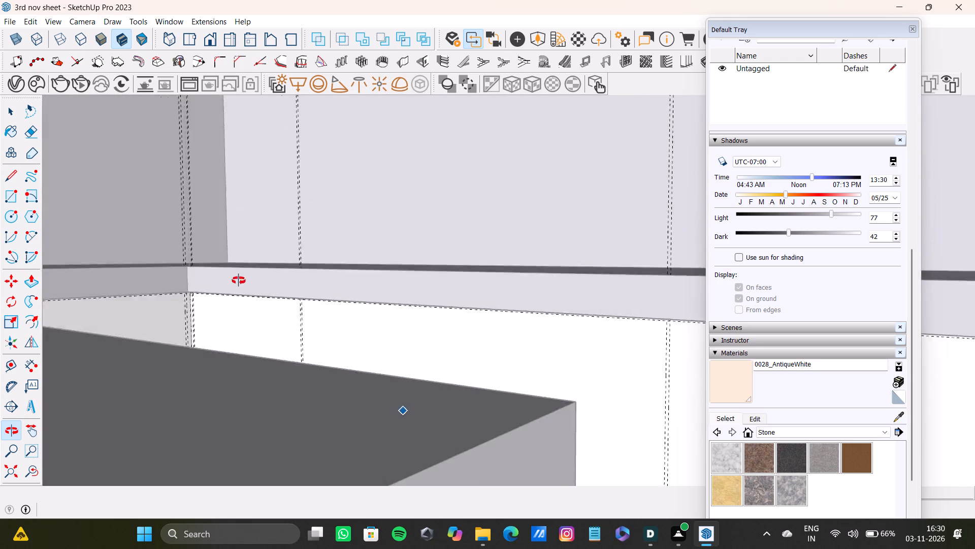
pyautogui.moveTo(239, 281); pyautogui.dragTo(196, 325, button='middle')
pyautogui.scroll(8, 330, 409)
pyautogui.moveTo(221, 370); pyautogui.dragTo(230, 300, button='middle')
pyautogui.scroll(2, 238, 431)
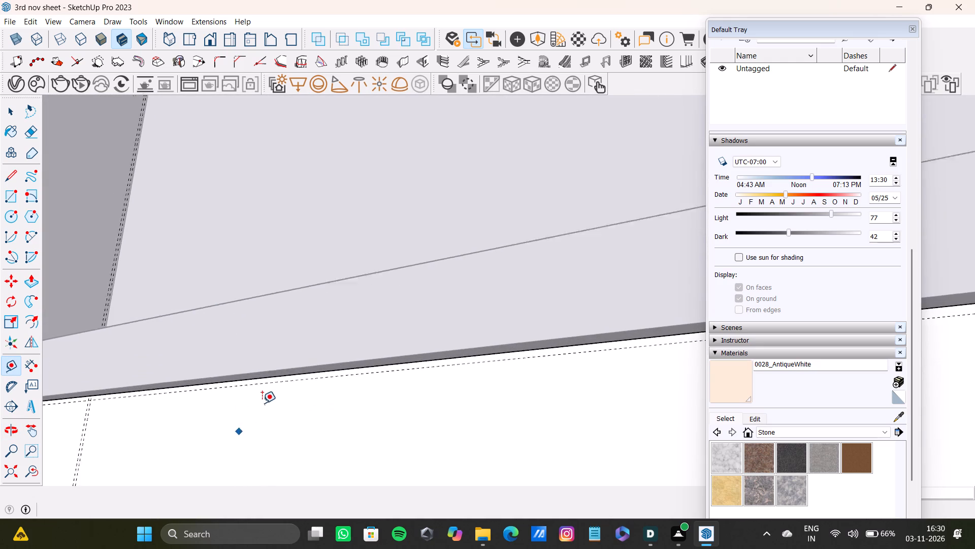
pyautogui.click(292, 375)
pyautogui.scroll(-6, 332, 455)
pyautogui.keyDown('shift'); pyautogui.moveTo(333, 455); pyautogui.dragTo(305, 375, button='middle'); pyautogui.keyUp('shift')
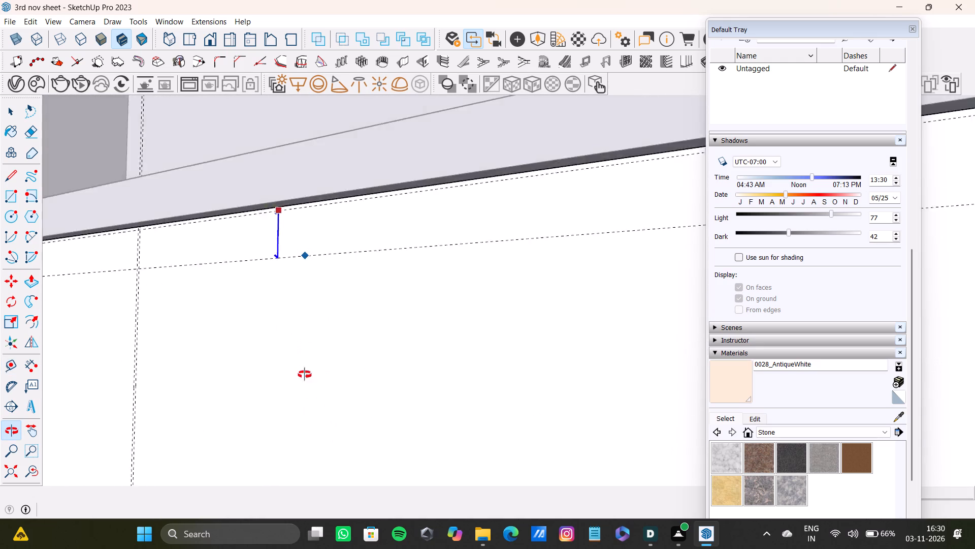
pyautogui.keyDown('shift'); pyautogui.moveTo(305, 375); pyautogui.dragTo(316, 408, button='middle'); pyautogui.keyUp('shift')
pyautogui.scroll(-4, 316, 408)
pyautogui.keyDown('shift'); pyautogui.moveTo(316, 408); pyautogui.dragTo(371, 371, button='middle'); pyautogui.keyUp('shift')
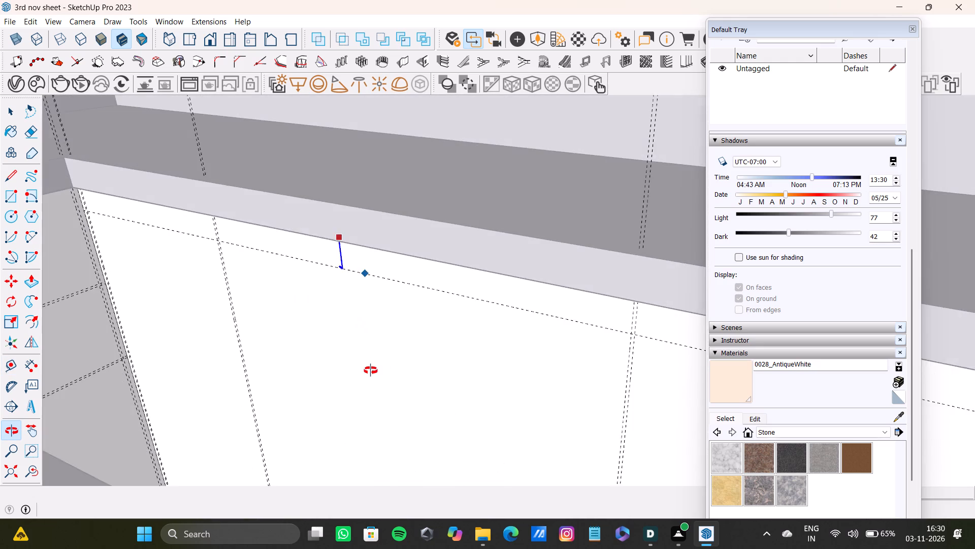
pyautogui.keyDown('shift'); pyautogui.moveTo(371, 371); pyautogui.dragTo(371, 371, button='middle'); pyautogui.keyUp('shift')
pyautogui.scroll(3, 246, 297)
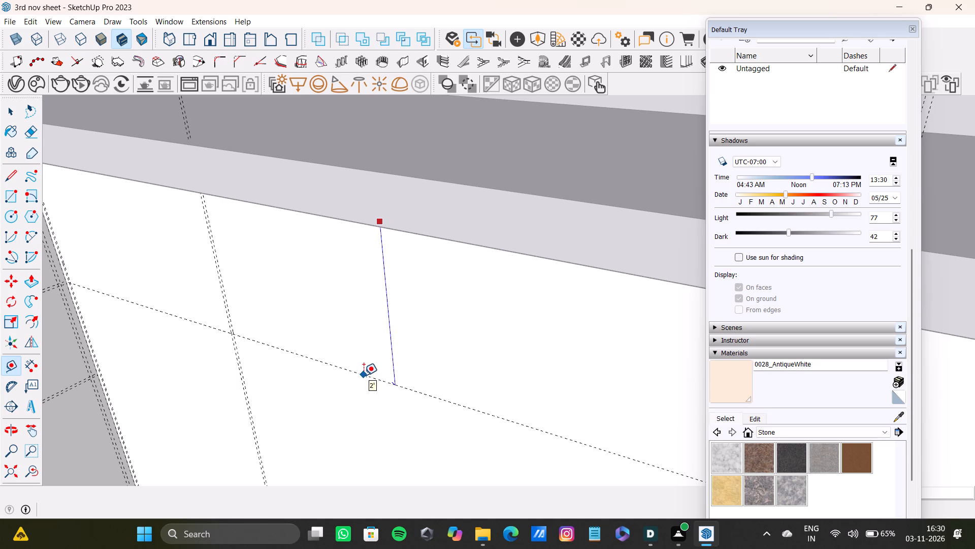
pyautogui.scroll(1, 365, 377)
pyautogui.moveTo(366, 373); pyautogui.dragTo(366, 271, button='middle')
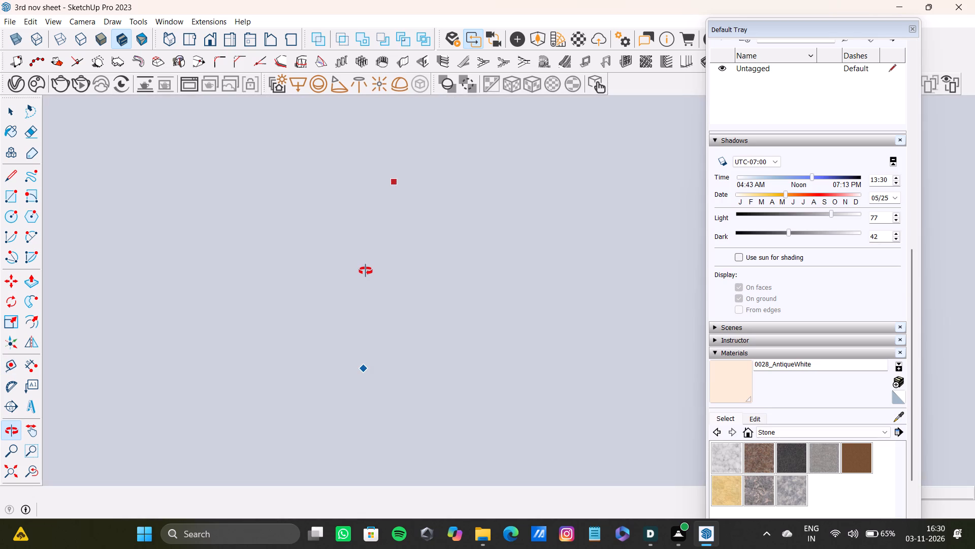
pyautogui.moveTo(366, 271); pyautogui.dragTo(373, 304, button='middle')
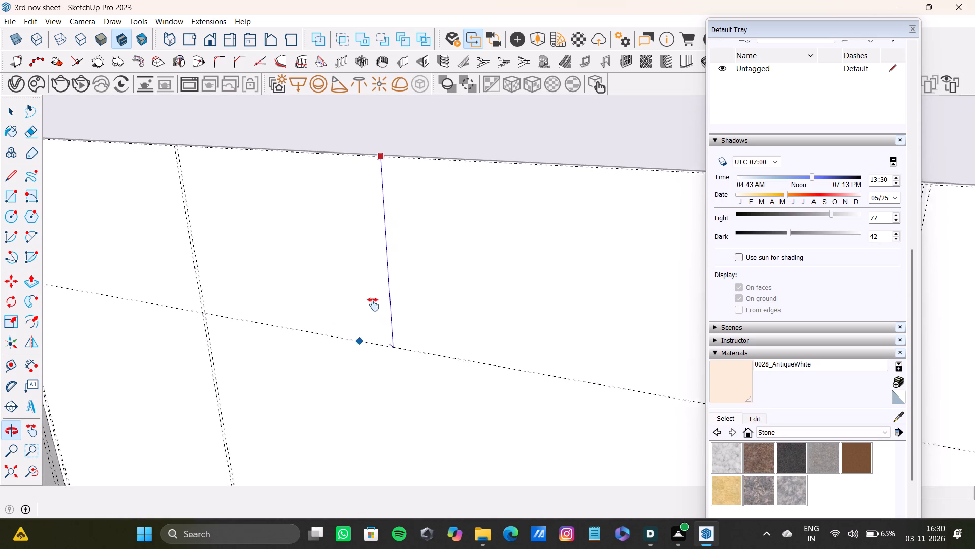
pyautogui.moveTo(373, 304); pyautogui.dragTo(361, 300, button='middle')
pyautogui.click(379, 342)
pyautogui.moveTo(380, 344); pyautogui.dragTo(375, 371)
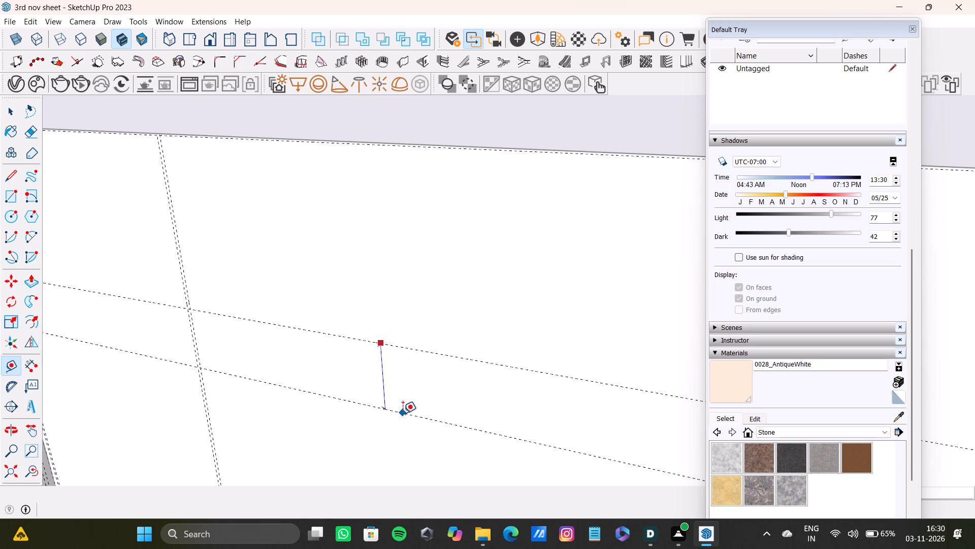
pyautogui.write('0.6')
pyautogui.press('BackSpace')
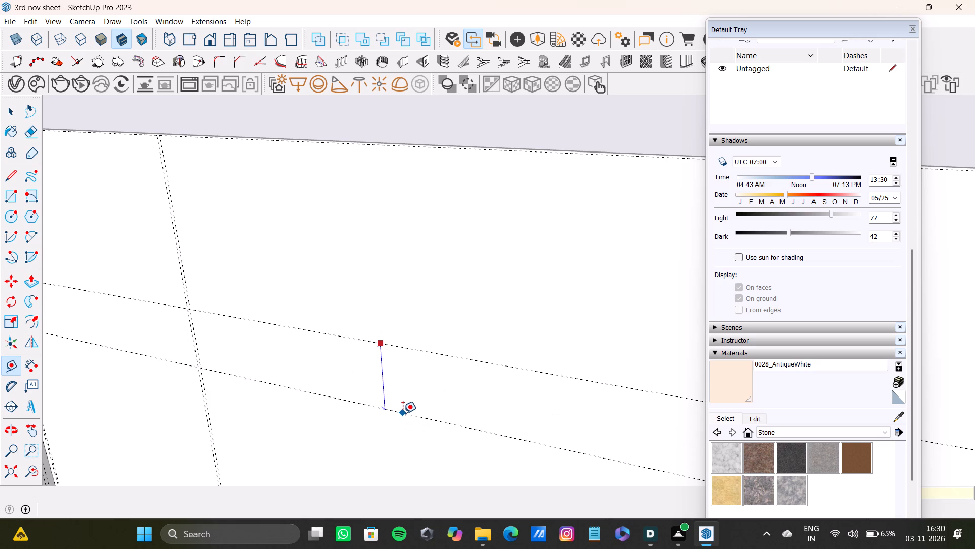
pyautogui.press('5')
pyautogui.hotkey('shift', '"')
pyautogui.press('Return')
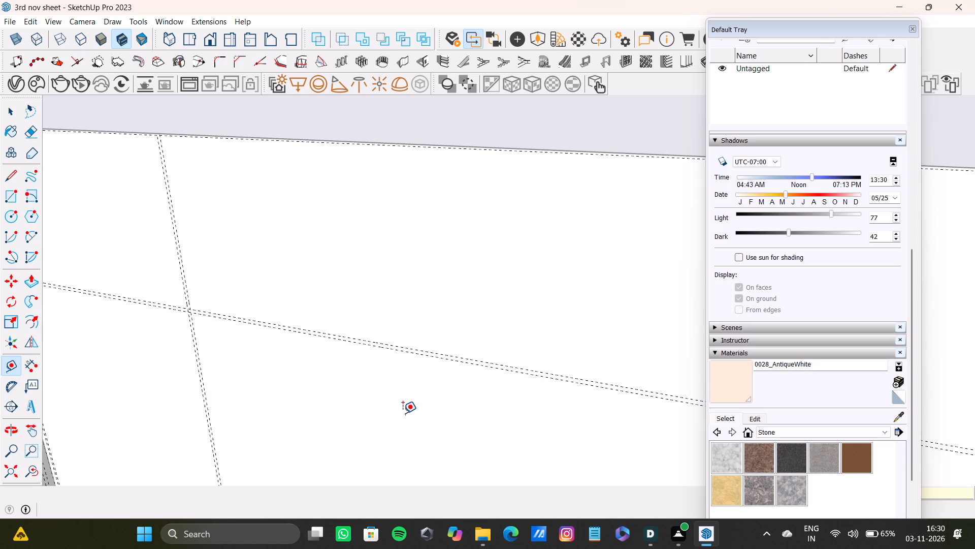
# Add a second pair of horizontal guides 0.5" apart across the adjoining face, below the first horizontal pair.
pyautogui.scroll(4, 407, 415)
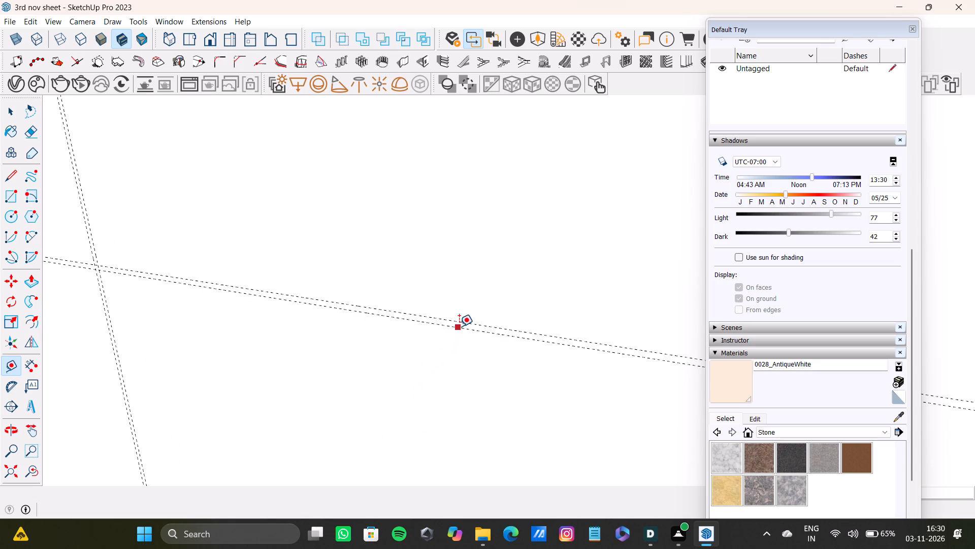
pyautogui.click(459, 326)
pyautogui.scroll(-9, 485, 459)
pyautogui.keyDown('shift'); pyautogui.moveTo(485, 459); pyautogui.dragTo(400, 277, button='middle'); pyautogui.keyUp('shift')
pyautogui.scroll(-1, 519, 315)
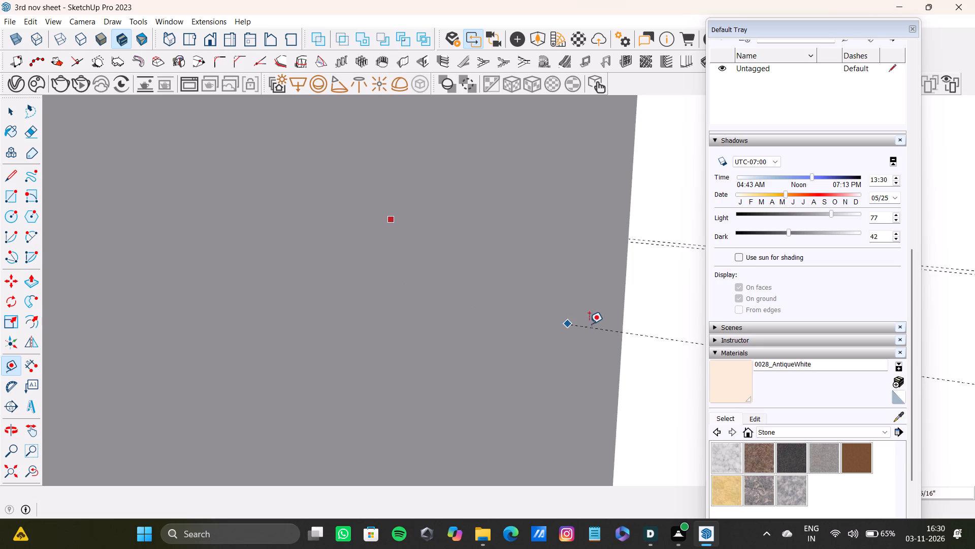
pyautogui.moveTo(589, 324); pyautogui.dragTo(472, 330, button='middle')
pyautogui.scroll(-13, 474, 331)
pyautogui.keyDown('shift'); pyautogui.moveTo(537, 340); pyautogui.dragTo(300, 273, button='middle'); pyautogui.keyUp('shift')
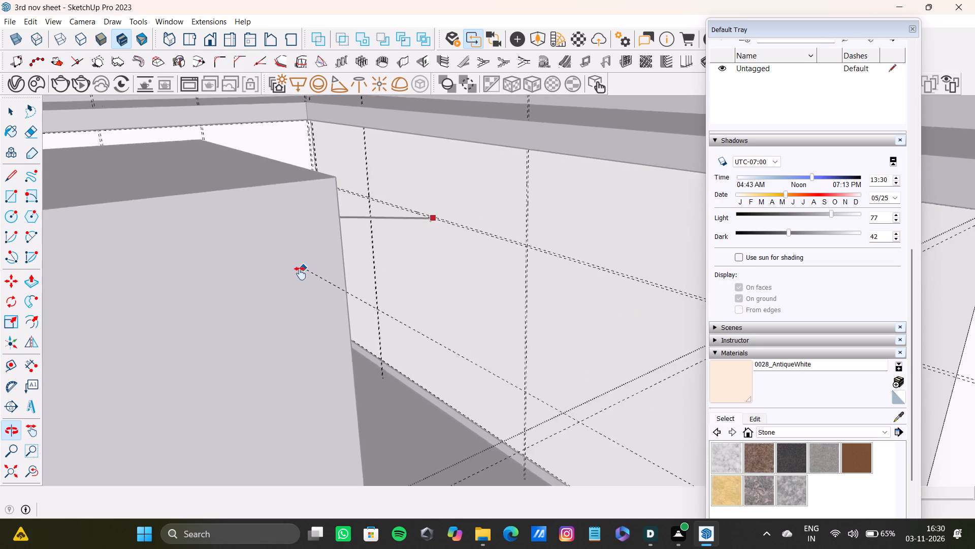
pyautogui.keyDown('shift'); pyautogui.moveTo(300, 273); pyautogui.dragTo(284, 316, button='middle'); pyautogui.keyUp('shift')
pyautogui.scroll(3, 473, 303)
pyautogui.moveTo(489, 317); pyautogui.dragTo(465, 268, button='middle')
pyautogui.scroll(3, 461, 281)
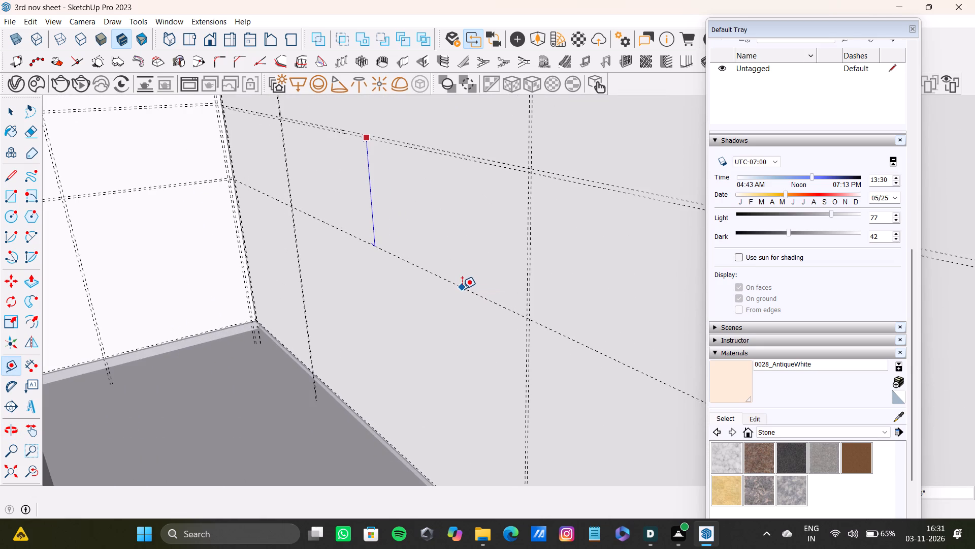
pyautogui.doubleClick(462, 284)
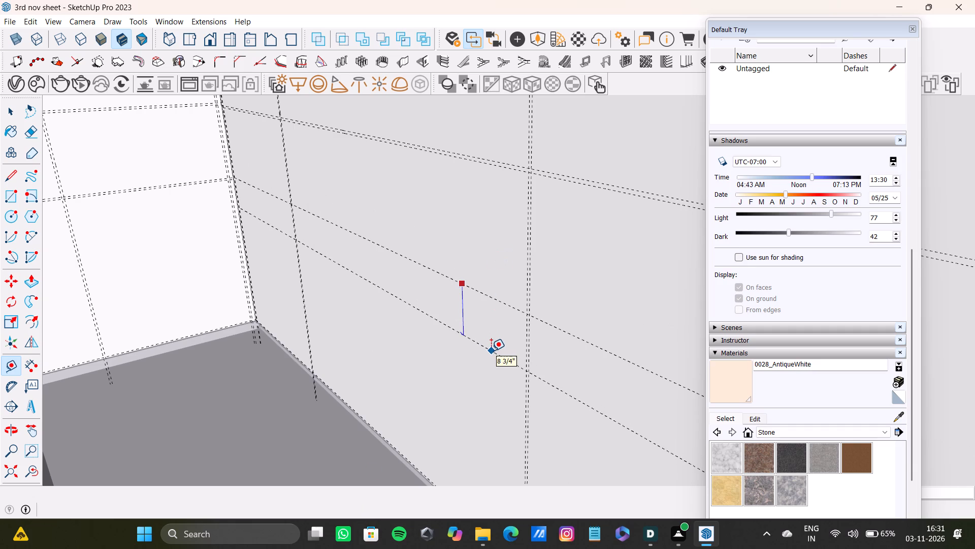
pyautogui.write('0.5')
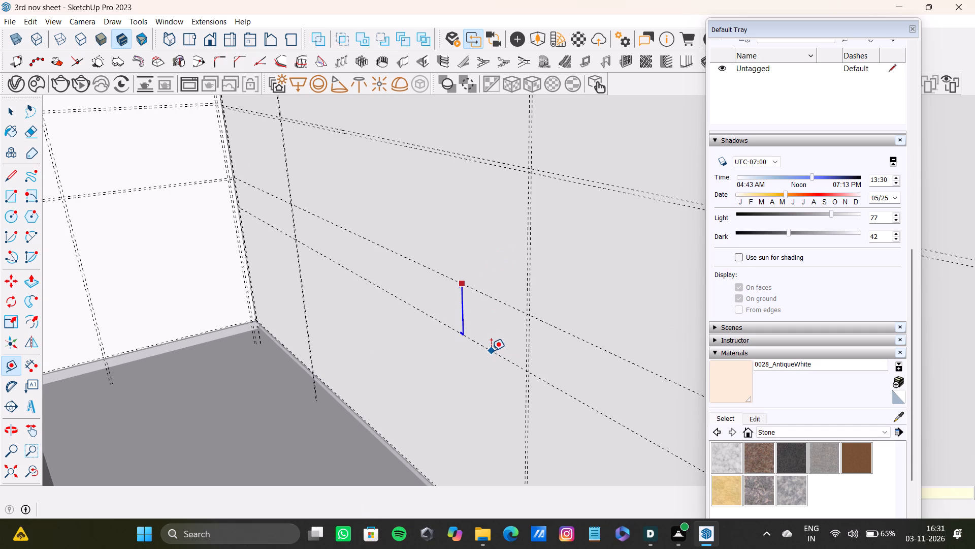
pyautogui.hotkey('shift', '"')
pyautogui.press('Return')
# Add another pair of vertical guides 0.5" apart on the adjoining face, offset from the existing vertical pair toward the outer end.
pyautogui.scroll(-2, 415, 312)
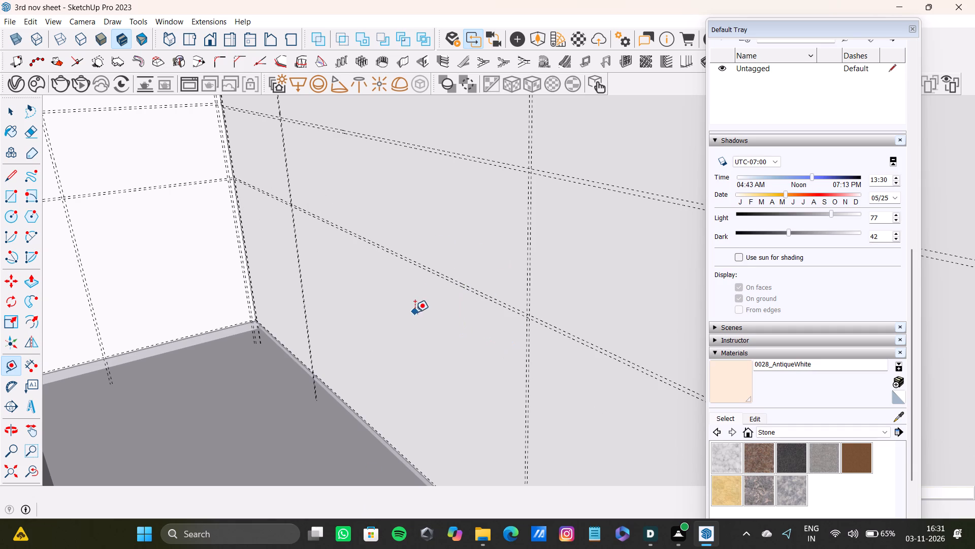
pyautogui.scroll(-6, 415, 312)
pyautogui.keyDown('shift'); pyautogui.moveTo(416, 302); pyautogui.dragTo(419, 316, button='middle'); pyautogui.keyUp('shift')
pyautogui.scroll(11, 468, 259)
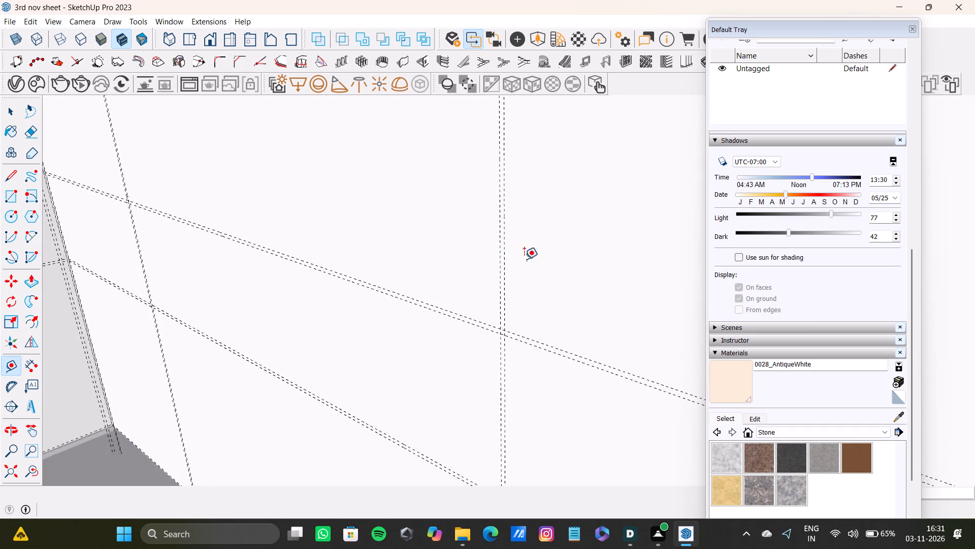
pyautogui.scroll(3, 524, 259)
pyautogui.click(508, 271)
pyautogui.scroll(-8, 620, 305)
pyautogui.keyDown('shift'); pyautogui.moveTo(636, 304); pyautogui.dragTo(501, 248, button='middle'); pyautogui.keyUp('shift')
pyautogui.scroll(-4, 503, 248)
pyautogui.keyDown('shift'); pyautogui.moveTo(503, 252); pyautogui.dragTo(403, 274, button='middle'); pyautogui.keyUp('shift')
pyautogui.scroll(-8, 412, 266)
pyautogui.moveTo(428, 303); pyautogui.dragTo(418, 232, button='middle')
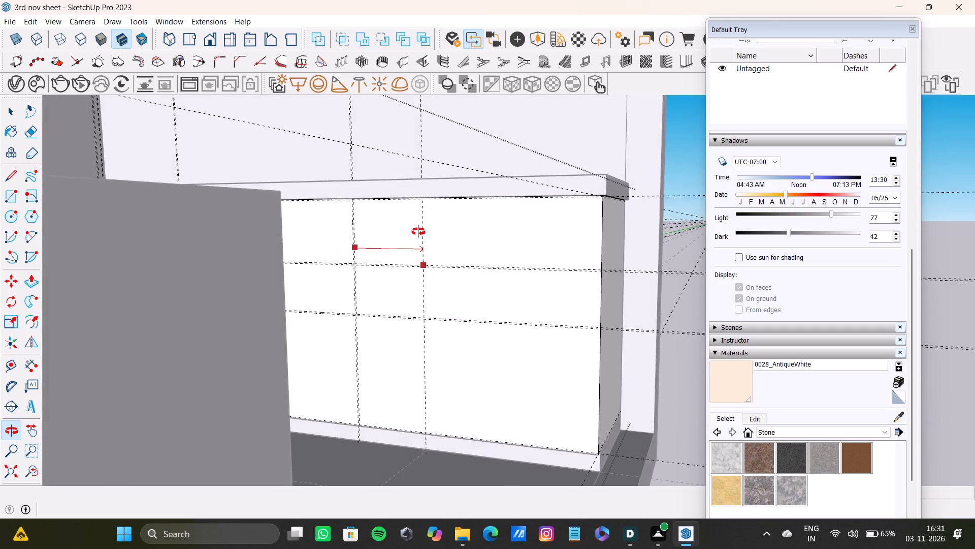
pyautogui.moveTo(418, 232); pyautogui.dragTo(404, 256, button='middle')
pyautogui.scroll(5, 404, 256)
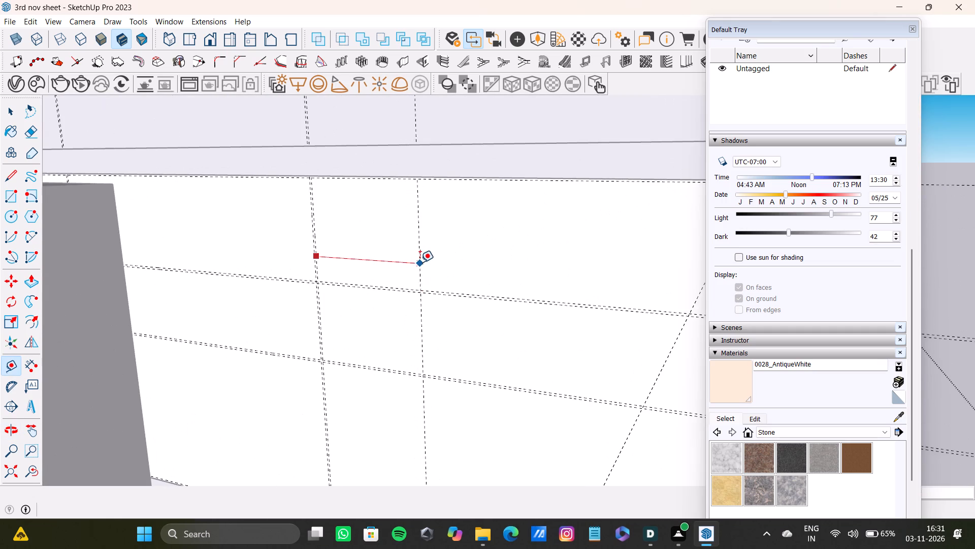
pyautogui.click(421, 262)
pyautogui.click(421, 262)
pyautogui.write('0.5')
pyautogui.hotkey('shift', '"')
pyautogui.press('Return')
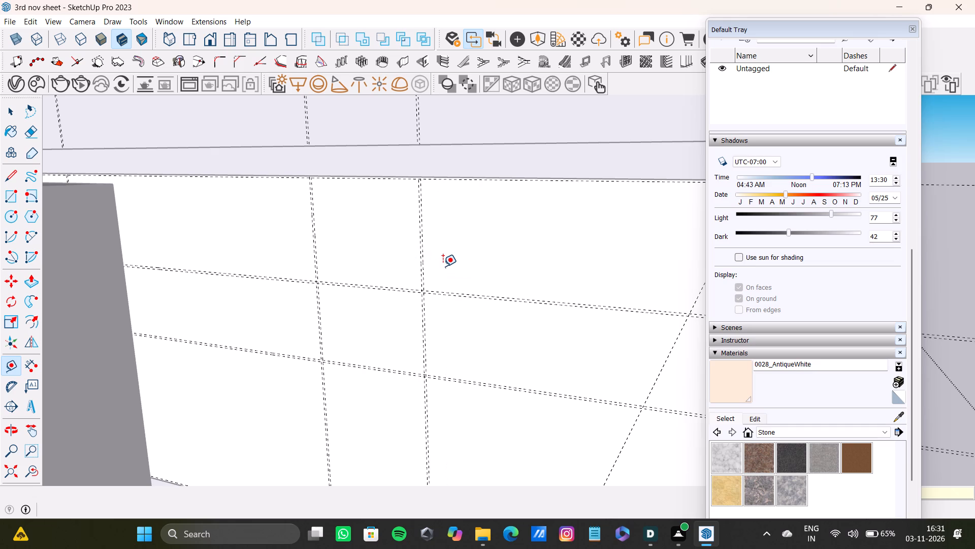
# Add one more pair of vertical guides 0.5" apart on the adjoining face, between the previous pair and the outer end edge.
pyautogui.scroll(6, 443, 266)
pyautogui.click(413, 271)
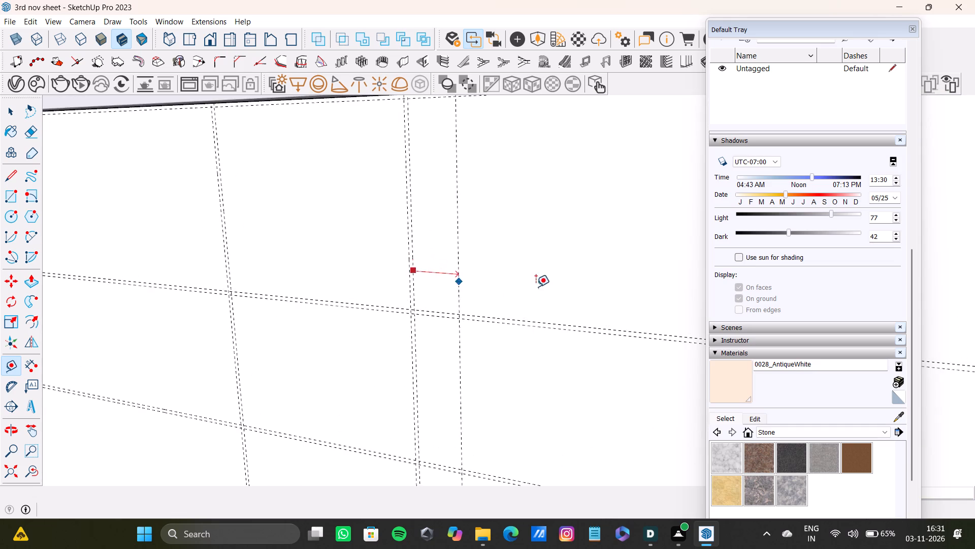
pyautogui.scroll(-9, 536, 287)
pyautogui.keyDown('shift'); pyautogui.moveTo(569, 285); pyautogui.dragTo(372, 288, button='middle'); pyautogui.keyUp('shift')
pyautogui.scroll(4, 406, 293)
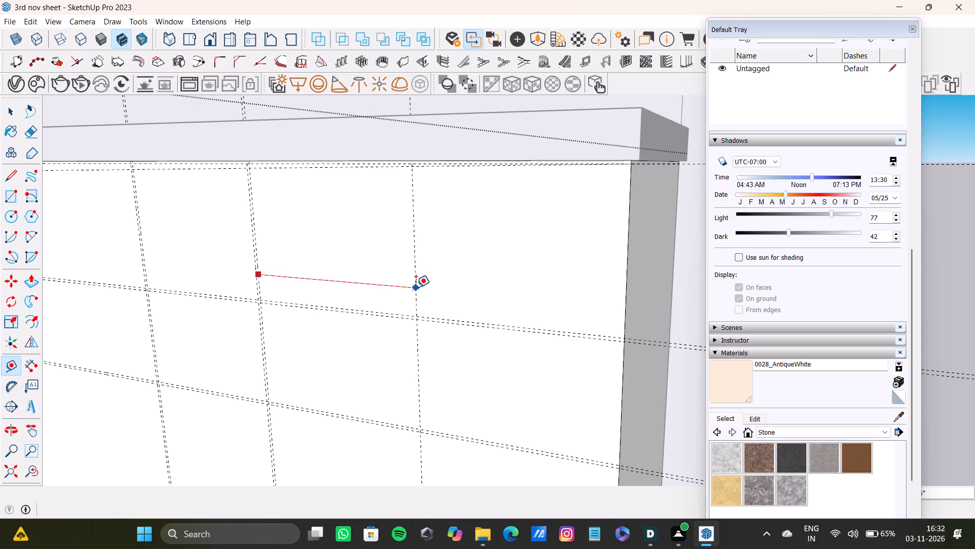
pyautogui.scroll(-9, 416, 287)
pyautogui.keyDown('shift'); pyautogui.scroll(-5, 417, 287); pyautogui.keyUp('shift')
pyautogui.moveTo(417, 284); pyautogui.dragTo(418, 309, button='middle')
pyautogui.scroll(-3, 418, 309)
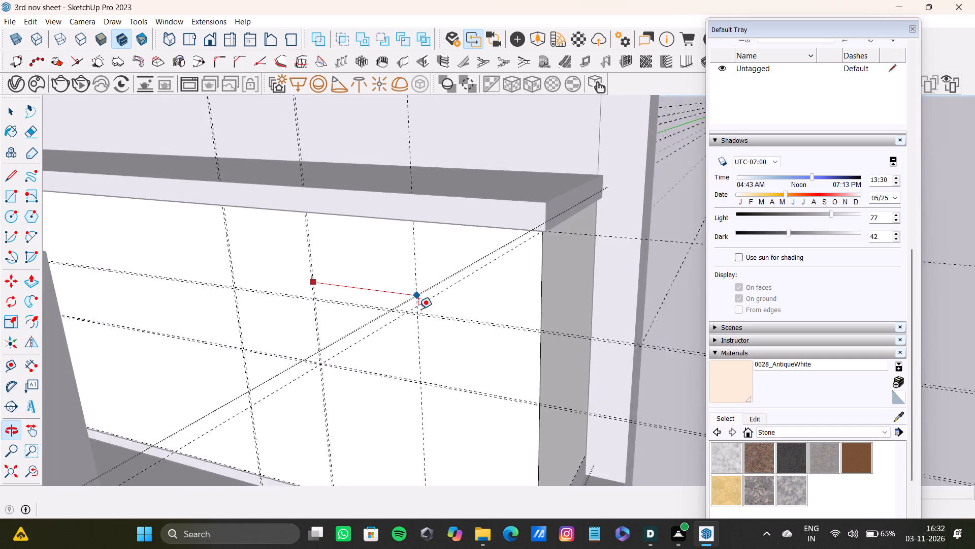
pyautogui.scroll(-5, 418, 309)
pyautogui.keyDown('shift'); pyautogui.moveTo(418, 309); pyautogui.dragTo(433, 235, button='middle'); pyautogui.keyUp('shift')
pyautogui.scroll(9, 434, 239)
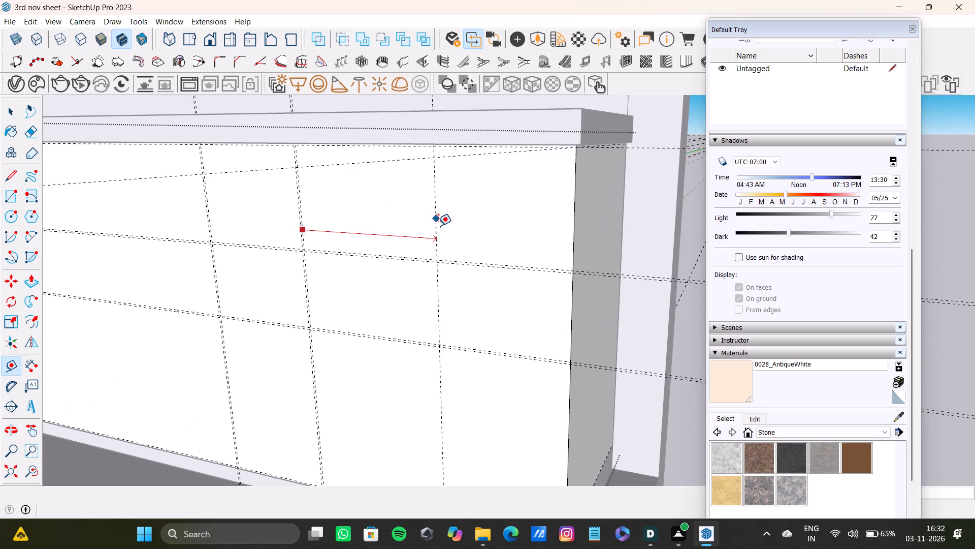
pyautogui.click(439, 226)
pyautogui.click(439, 230)
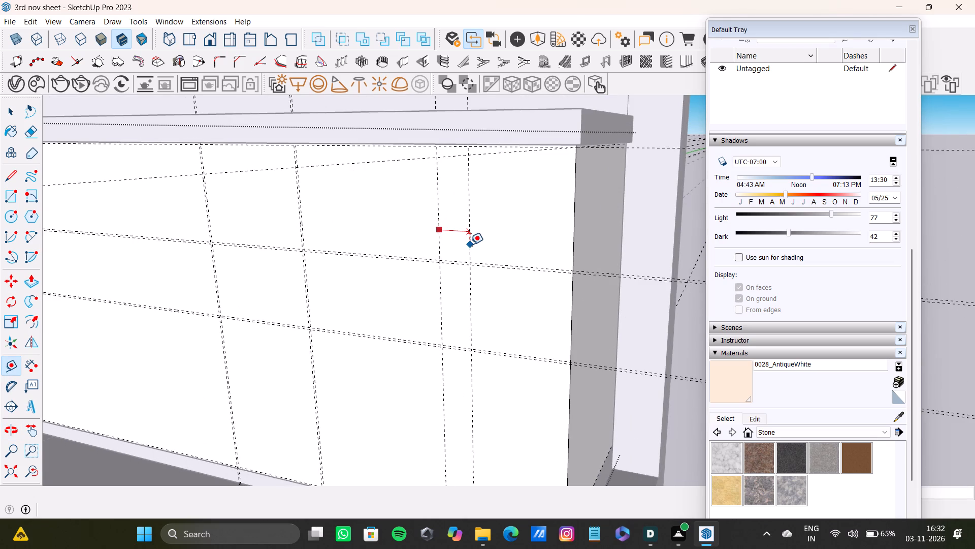
pyautogui.write('0.5"')
pyautogui.press('Return')
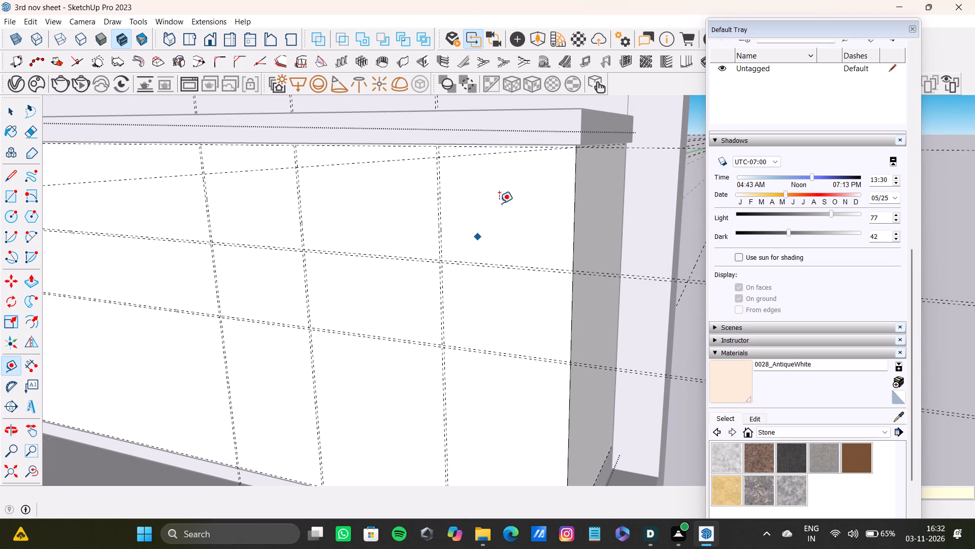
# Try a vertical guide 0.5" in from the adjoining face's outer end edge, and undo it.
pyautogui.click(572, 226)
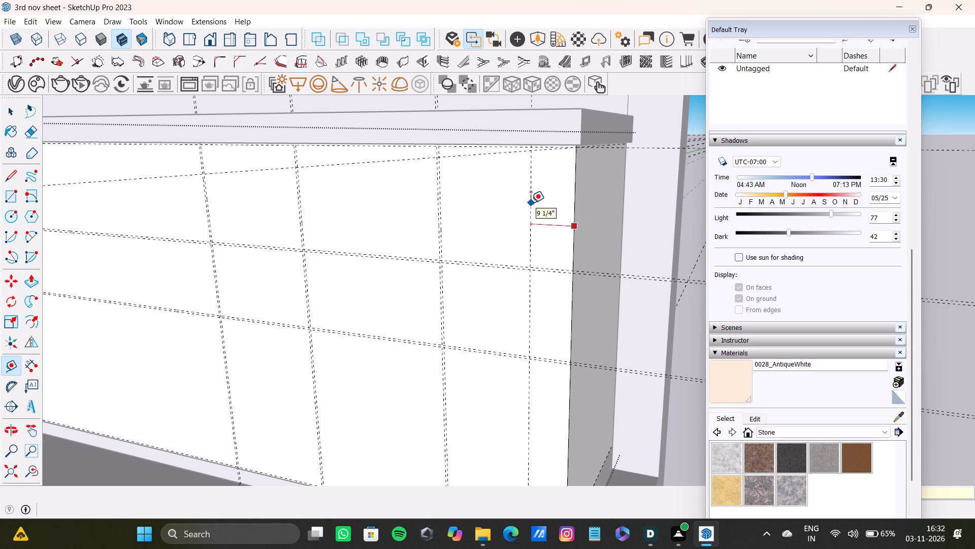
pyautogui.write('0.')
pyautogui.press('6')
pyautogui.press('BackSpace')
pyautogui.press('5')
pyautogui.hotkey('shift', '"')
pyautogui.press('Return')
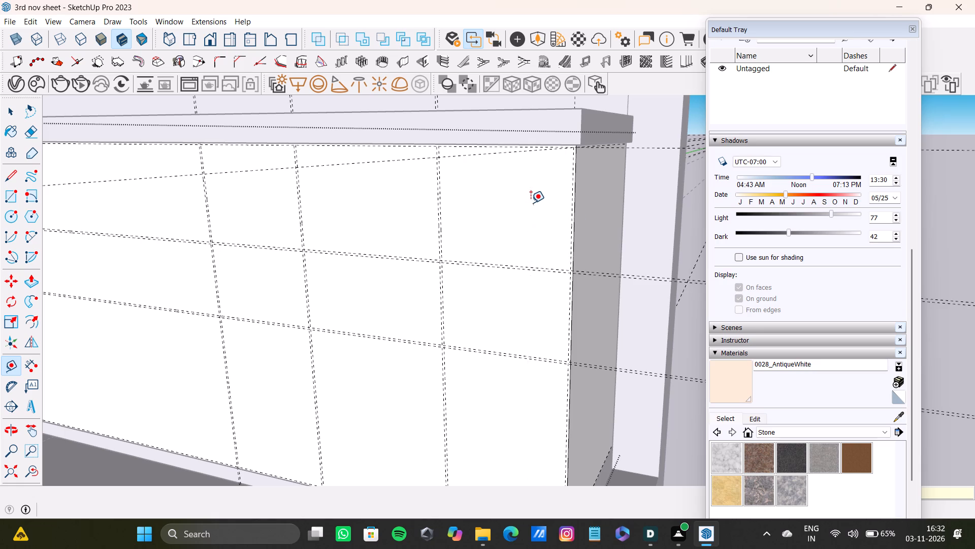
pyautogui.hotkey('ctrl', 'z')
# Add a vertical guide 1" in from the adjoining face's outer end edge and a second one 0.5" farther inward.
pyautogui.scroll(4, 560, 205)
pyautogui.click(582, 208)
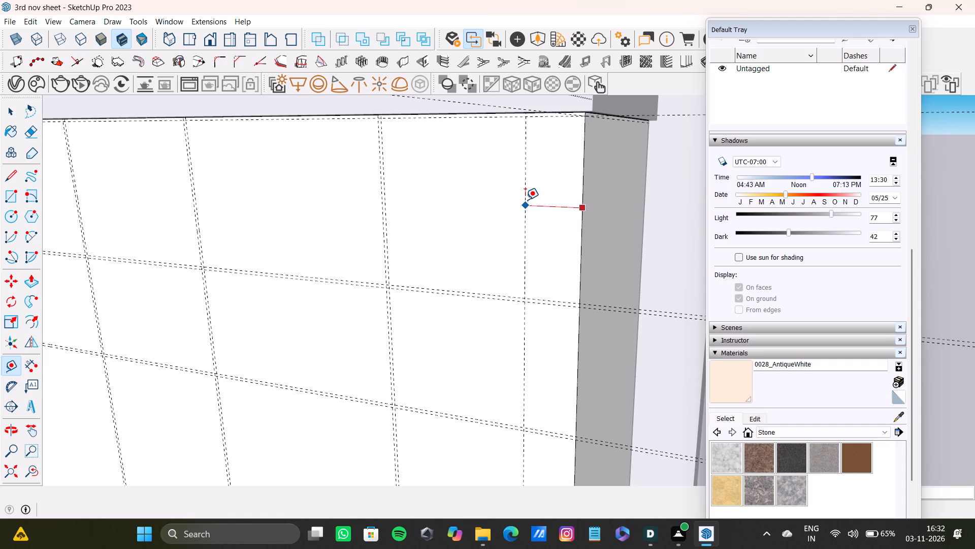
pyautogui.press('1')
pyautogui.hotkey('shift', '"')
pyautogui.press('Return')
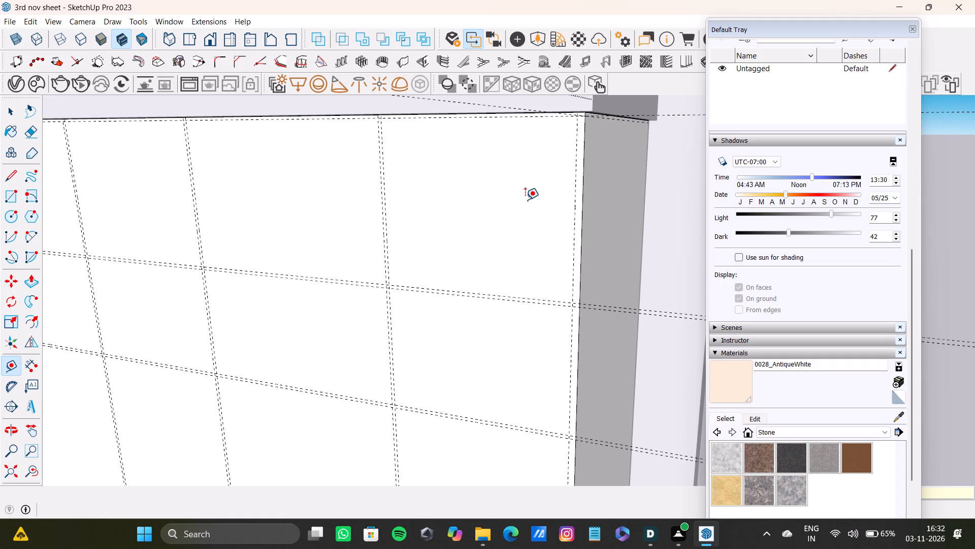
pyautogui.click(578, 145)
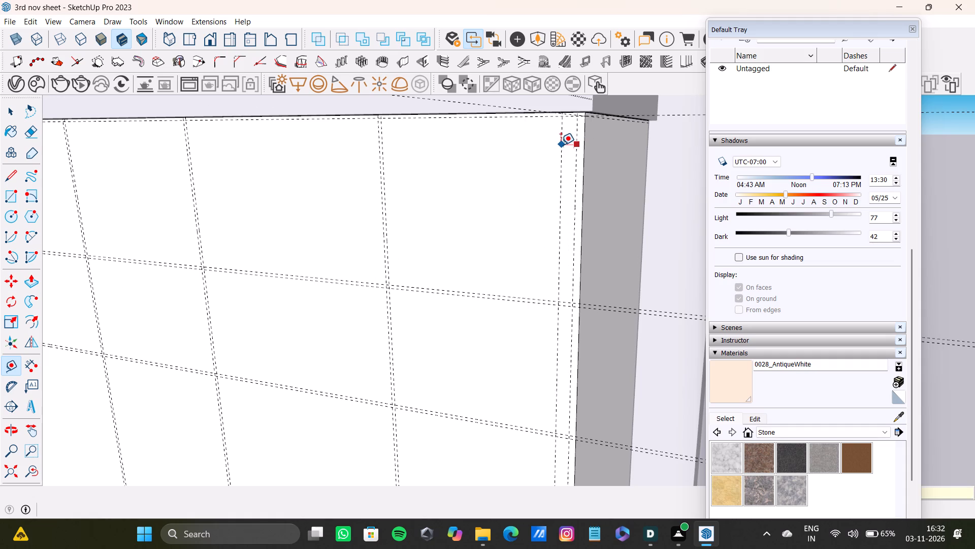
pyautogui.write('0.6')
pyautogui.press('BackSpace')
pyautogui.press('5')
pyautogui.hotkey('shift', '"')
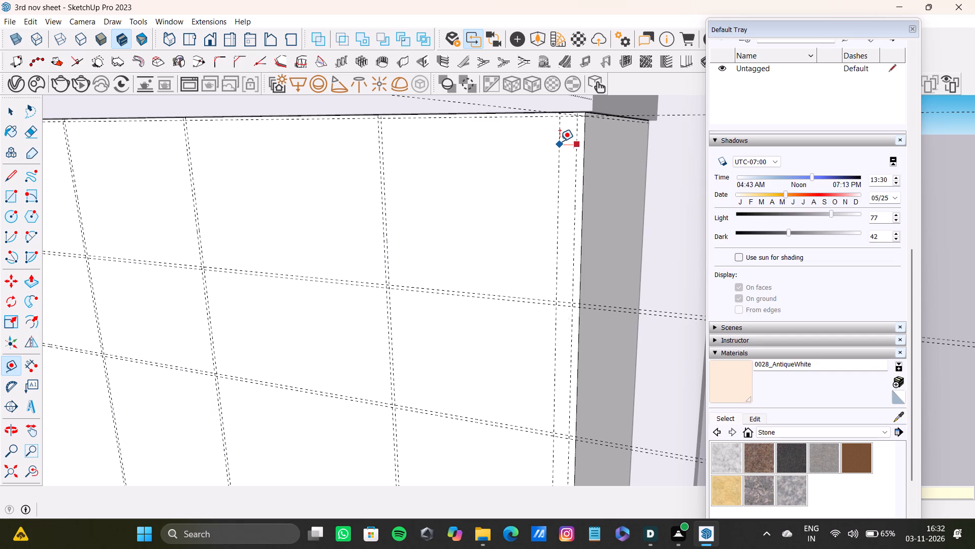
pyautogui.press('Return')
pyautogui.press('space')
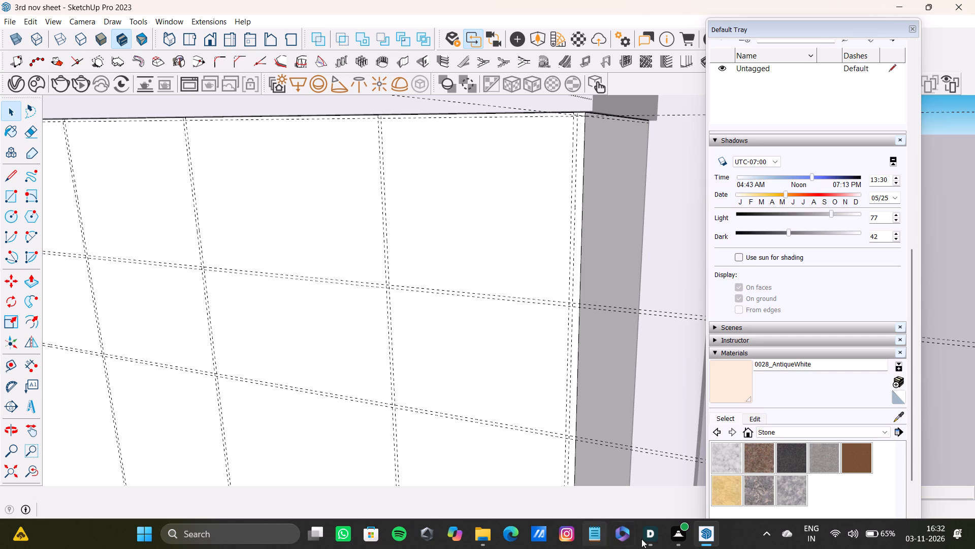
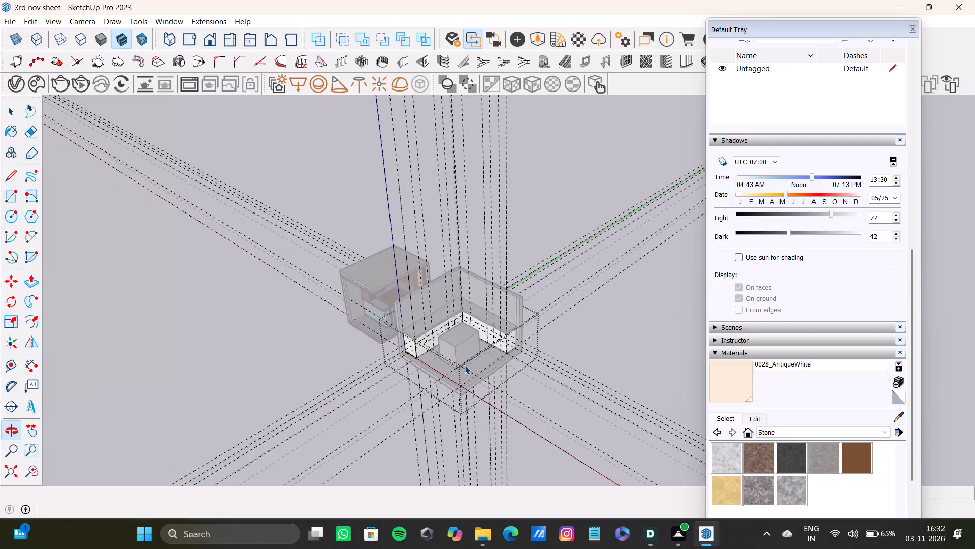
# Draw a full-height rectangle in the outermost column of the face beside the blue axis, from the top guide to the bottom guide.
pyautogui.scroll(8, 465, 365)
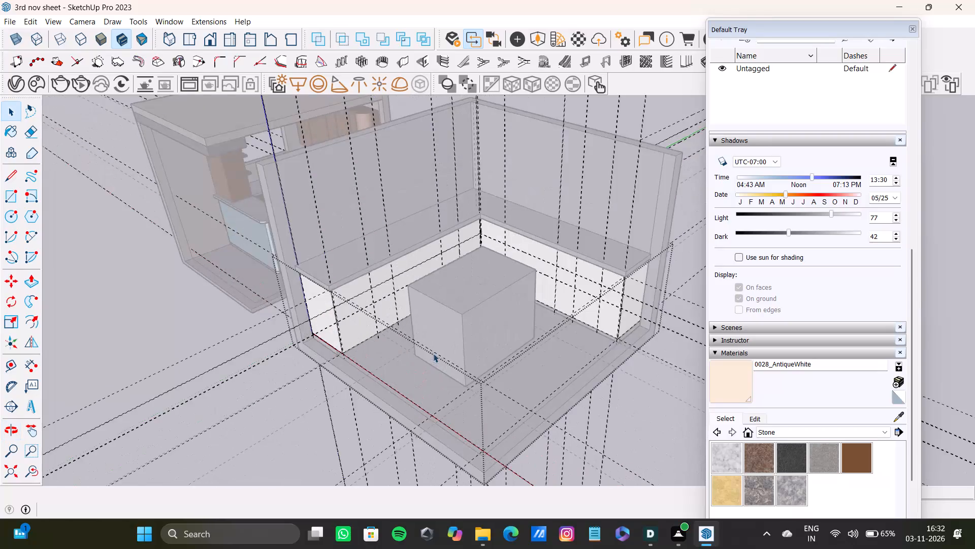
pyautogui.scroll(8, 433, 353)
pyautogui.moveTo(433, 348); pyautogui.dragTo(457, 320, button='middle')
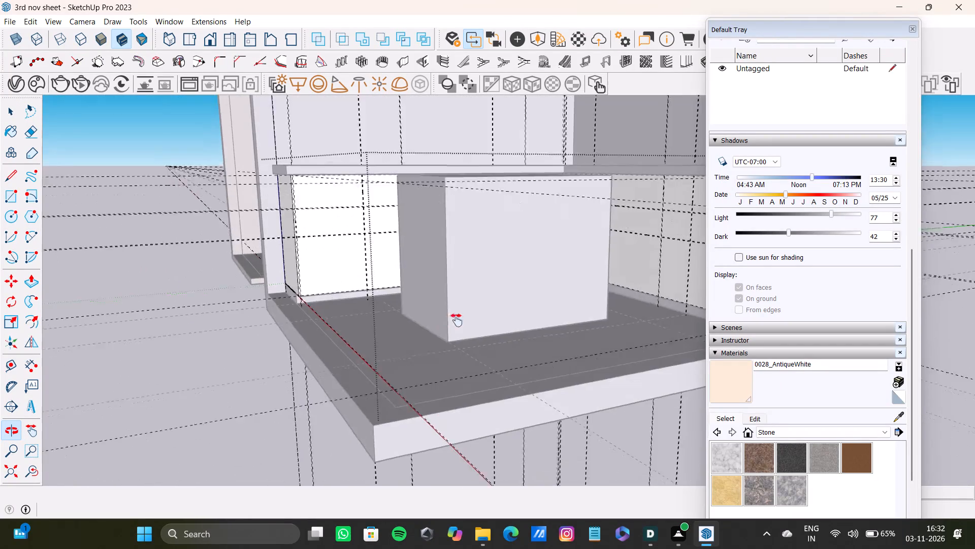
pyautogui.moveTo(457, 320); pyautogui.dragTo(487, 413, button='middle')
pyautogui.press('r')
pyautogui.scroll(12, 309, 238)
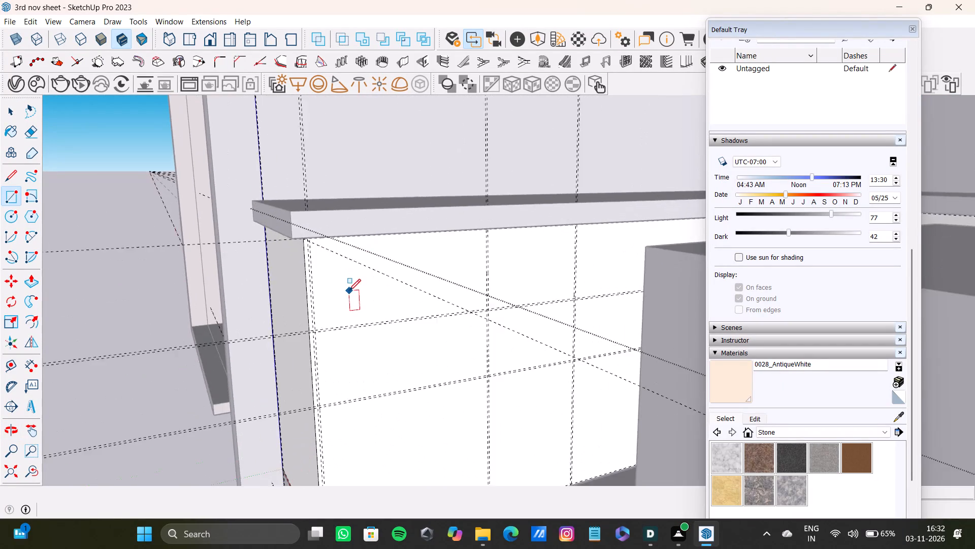
pyautogui.moveTo(349, 290); pyautogui.dragTo(368, 252, button='middle')
pyautogui.scroll(7, 341, 220)
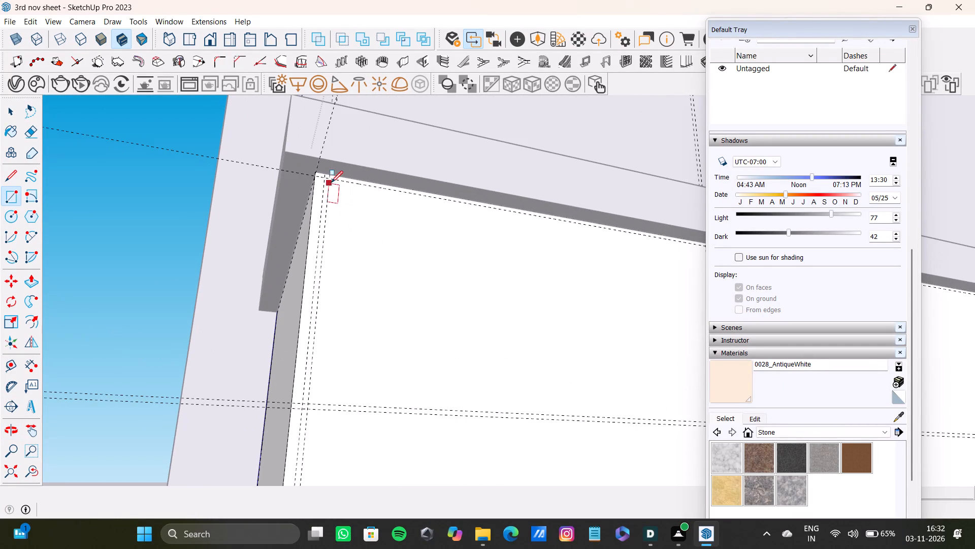
pyautogui.click(332, 180)
pyautogui.scroll(-4, 448, 372)
pyautogui.keyDown('shift'); pyautogui.moveTo(464, 380); pyautogui.dragTo(511, 408, button='middle'); pyautogui.keyUp('shift')
pyautogui.scroll(-4, 525, 419)
pyautogui.keyDown('shift'); pyautogui.moveTo(531, 431); pyautogui.dragTo(446, 315, button='middle'); pyautogui.keyUp('shift')
pyautogui.scroll(-2, 483, 364)
pyautogui.keyDown('shift'); pyautogui.moveTo(495, 404); pyautogui.dragTo(456, 343, button='middle'); pyautogui.keyUp('shift')
pyautogui.scroll(11, 464, 370)
pyautogui.keyDown('shift'); pyautogui.moveTo(473, 416); pyautogui.dragTo(445, 313, button='middle'); pyautogui.keyUp('shift')
pyautogui.scroll(7, 448, 328)
pyautogui.click(493, 356)
# Draw a full-height rectangle in the second column of that face, between the first and second vertical guide pairs.
pyautogui.scroll(-10, 465, 339)
pyautogui.keyDown('shift'); pyautogui.moveTo(381, 277); pyautogui.dragTo(404, 493, button='middle'); pyautogui.keyUp('shift')
pyautogui.scroll(-11, 376, 396)
pyautogui.keyDown('shift'); pyautogui.moveTo(383, 378); pyautogui.dragTo(398, 414, button='middle'); pyautogui.keyUp('shift')
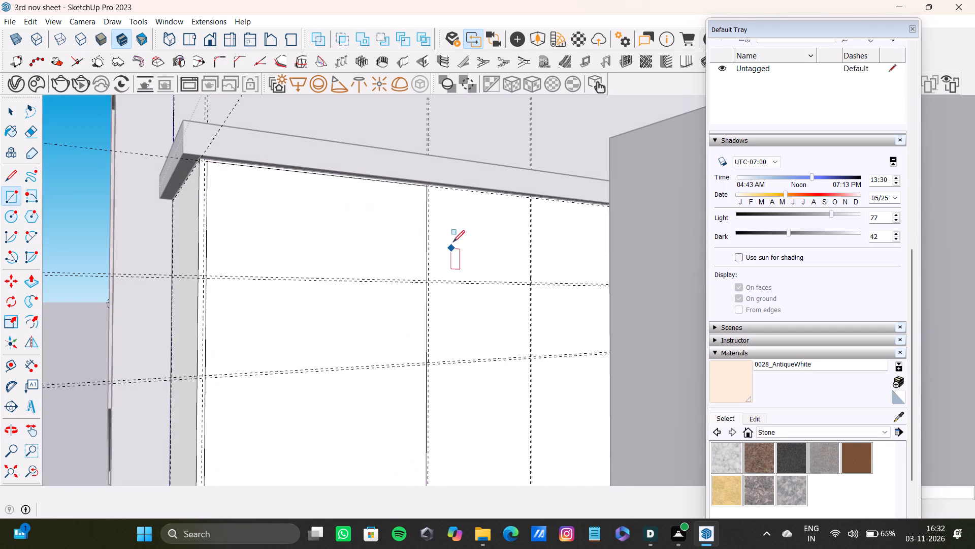
pyautogui.scroll(8, 453, 252)
pyautogui.keyDown('shift'); pyautogui.moveTo(428, 180); pyautogui.dragTo(404, 250, button='middle'); pyautogui.keyUp('shift')
pyautogui.scroll(7, 404, 250)
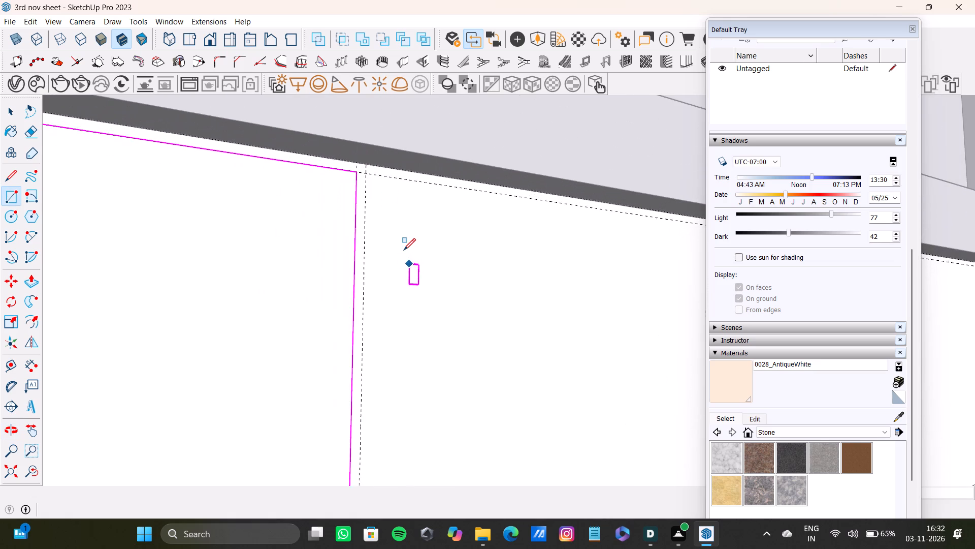
pyautogui.click(368, 172)
pyautogui.scroll(-12, 483, 323)
pyautogui.keyDown('shift'); pyautogui.moveTo(540, 392); pyautogui.dragTo(485, 220, button='middle'); pyautogui.keyUp('shift')
pyautogui.scroll(-2, 491, 285)
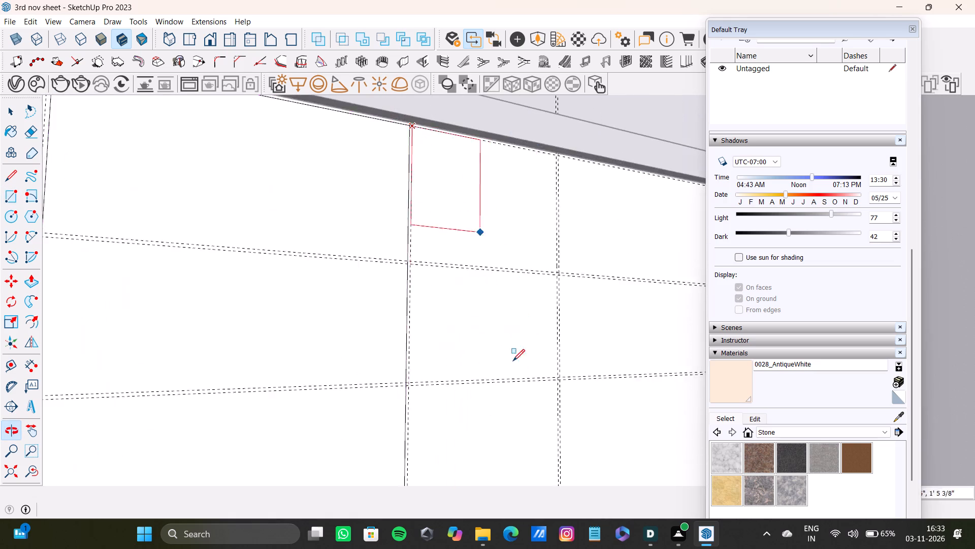
pyautogui.scroll(-2, 513, 361)
pyautogui.moveTo(507, 396); pyautogui.dragTo(501, 253, button='middle')
pyautogui.scroll(-1, 508, 301)
pyautogui.moveTo(512, 331); pyautogui.dragTo(509, 361, button='middle')
pyautogui.scroll(5, 516, 371)
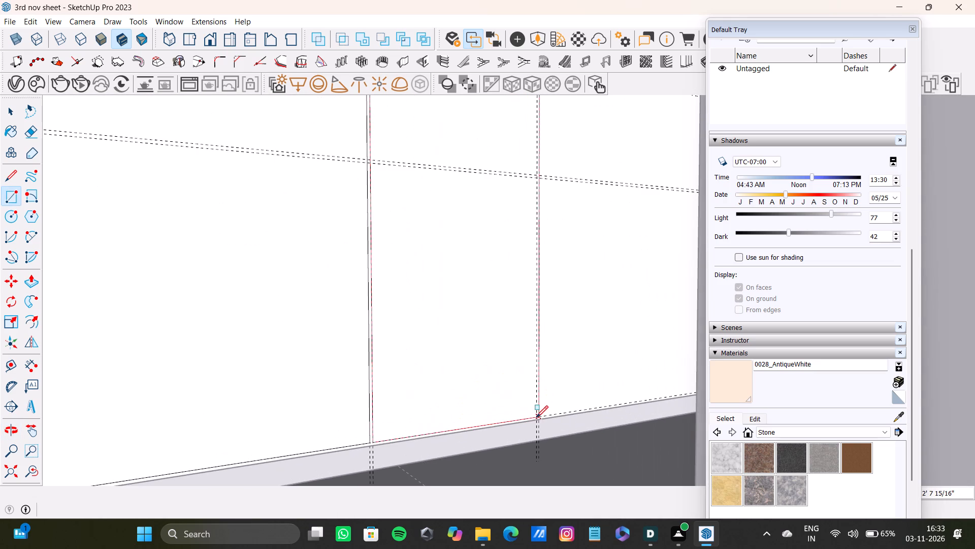
pyautogui.click(535, 418)
# Draw a rectangle in the top row of the wide third column, ending at the upper horizontal guide pair and third vertical pair.
pyautogui.scroll(-9, 535, 400)
pyautogui.keyDown('shift'); pyautogui.moveTo(526, 306); pyautogui.dragTo(501, 430, button='middle'); pyautogui.keyUp('shift')
pyautogui.scroll(2, 518, 314)
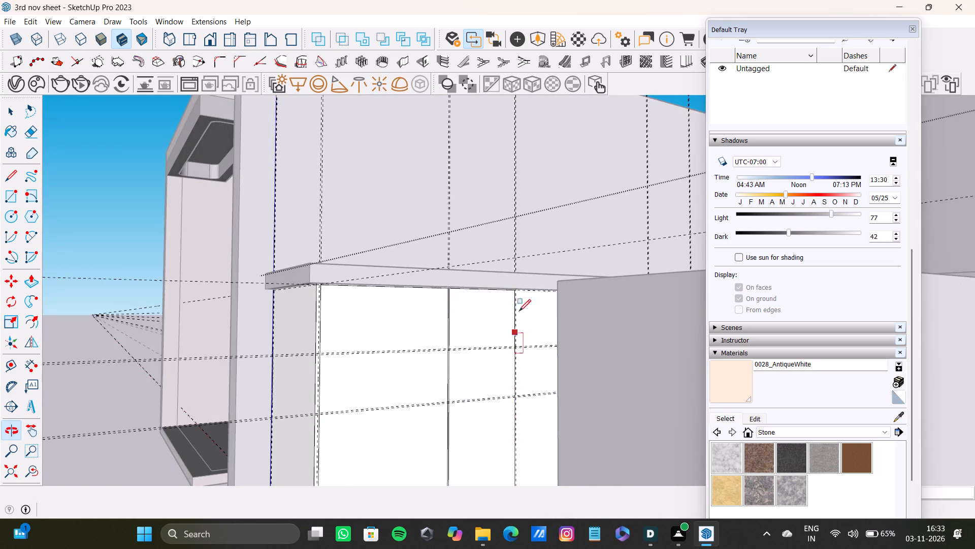
pyautogui.scroll(16, 519, 311)
pyautogui.click(491, 265)
pyautogui.scroll(-5, 581, 377)
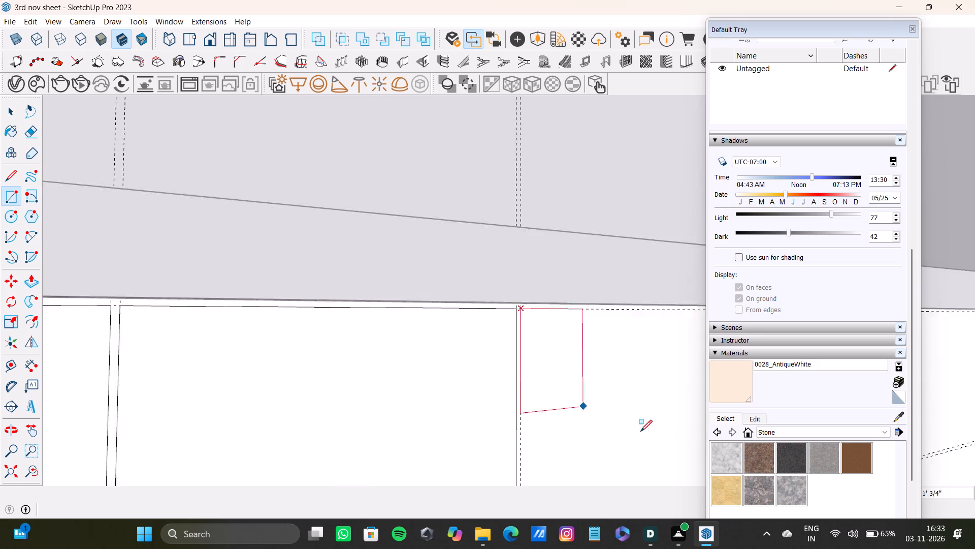
pyautogui.keyDown('shift'); pyautogui.moveTo(640, 432); pyautogui.dragTo(566, 270, button='middle'); pyautogui.keyUp('shift')
pyautogui.scroll(-4, 558, 262)
pyautogui.moveTo(600, 334); pyautogui.dragTo(465, 538, button='middle')
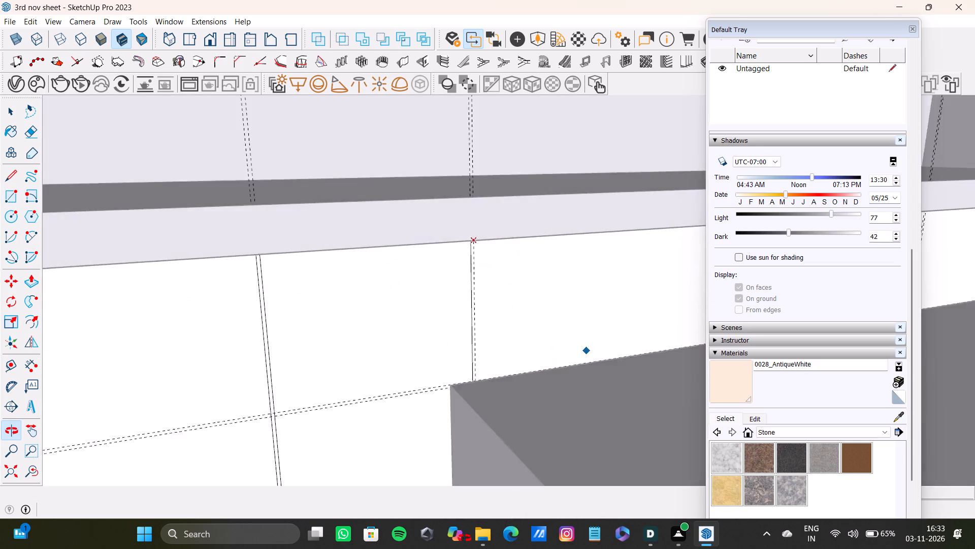
pyautogui.moveTo(465, 538); pyautogui.dragTo(491, 501, button='middle')
pyautogui.moveTo(564, 349); pyautogui.dragTo(302, 455, button='middle')
pyautogui.scroll(7, 545, 461)
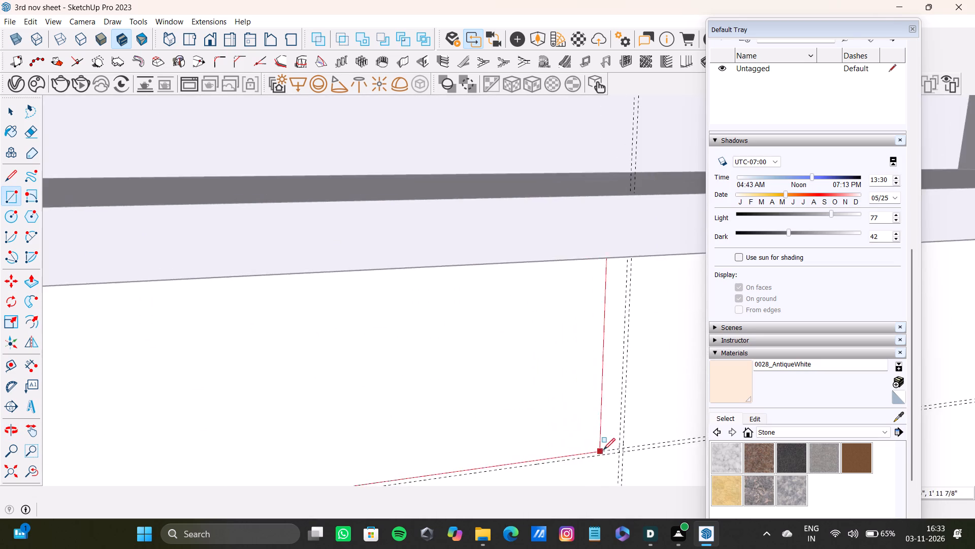
pyautogui.scroll(2, 603, 450)
pyautogui.click(625, 450)
# Draw a rectangle in the middle row of the wide third column, between the two horizontal guide pairs.
pyautogui.scroll(-4, 616, 444)
pyautogui.keyDown('shift'); pyautogui.moveTo(594, 439); pyautogui.dragTo(543, 435, button='middle'); pyautogui.keyUp('shift')
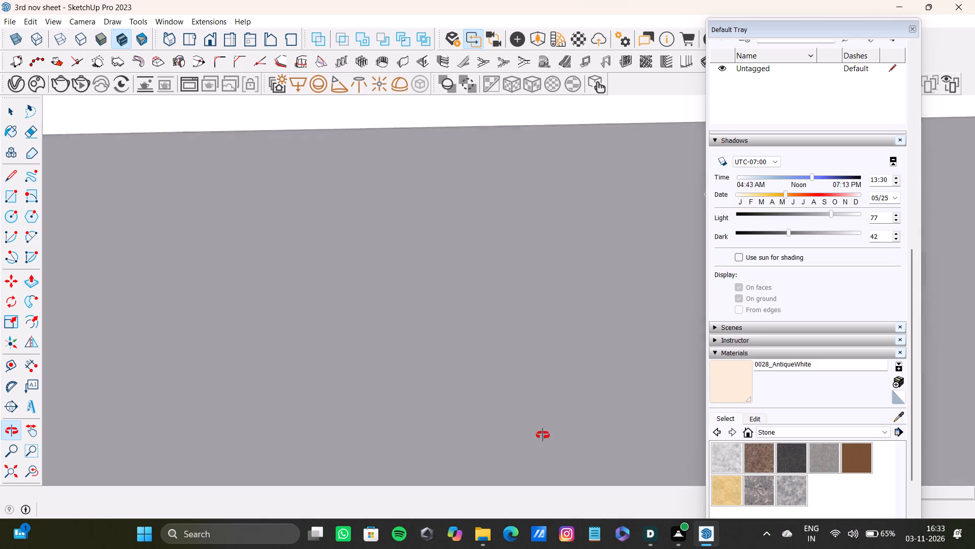
pyautogui.keyDown('shift'); pyautogui.moveTo(543, 435); pyautogui.dragTo(541, 447, button='middle'); pyautogui.keyUp('shift')
pyautogui.click(12, 475)
pyautogui.moveTo(135, 404); pyautogui.dragTo(283, 419, button='middle')
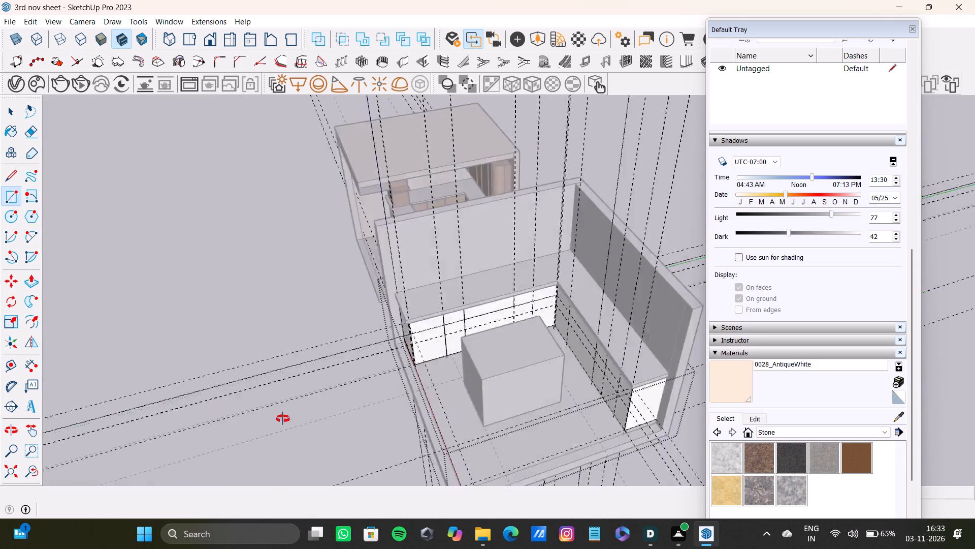
pyautogui.moveTo(283, 419); pyautogui.dragTo(335, 424, button='middle')
pyautogui.scroll(4, 541, 368)
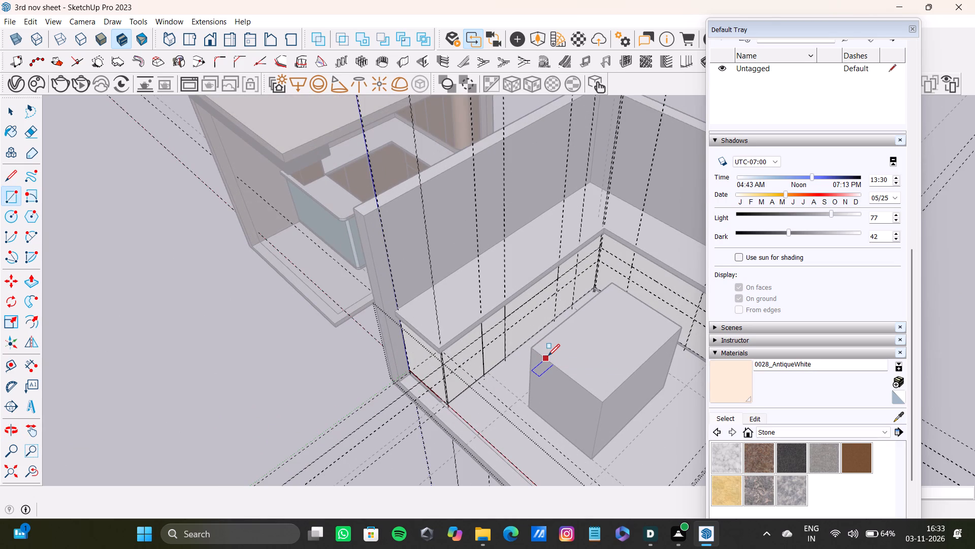
pyautogui.scroll(9, 514, 331)
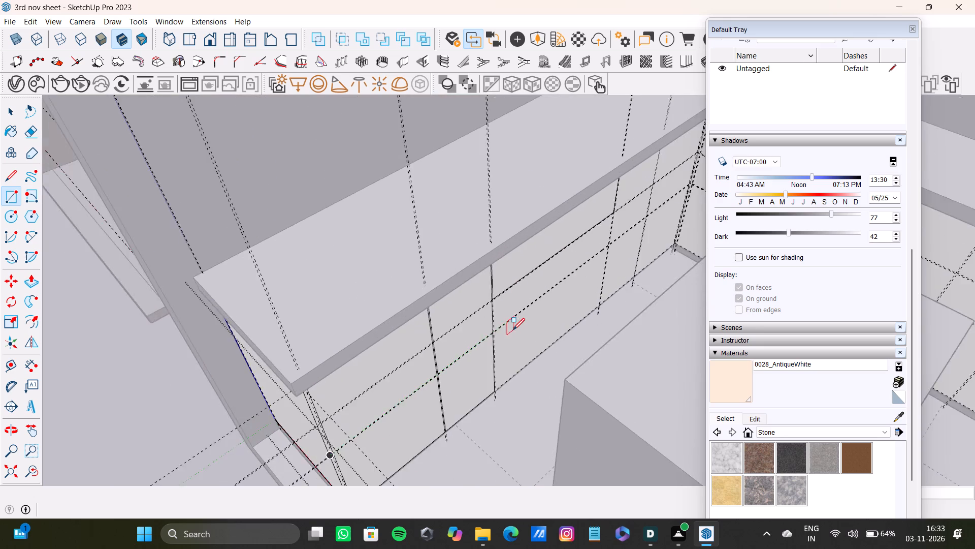
pyautogui.scroll(5, 513, 330)
pyautogui.moveTo(513, 330); pyautogui.dragTo(446, 273, button='middle')
pyautogui.scroll(1, 461, 241)
pyautogui.keyDown('shift'); pyautogui.moveTo(461, 241); pyautogui.dragTo(638, 493, button='middle'); pyautogui.keyUp('shift')
pyautogui.scroll(3, 412, 98)
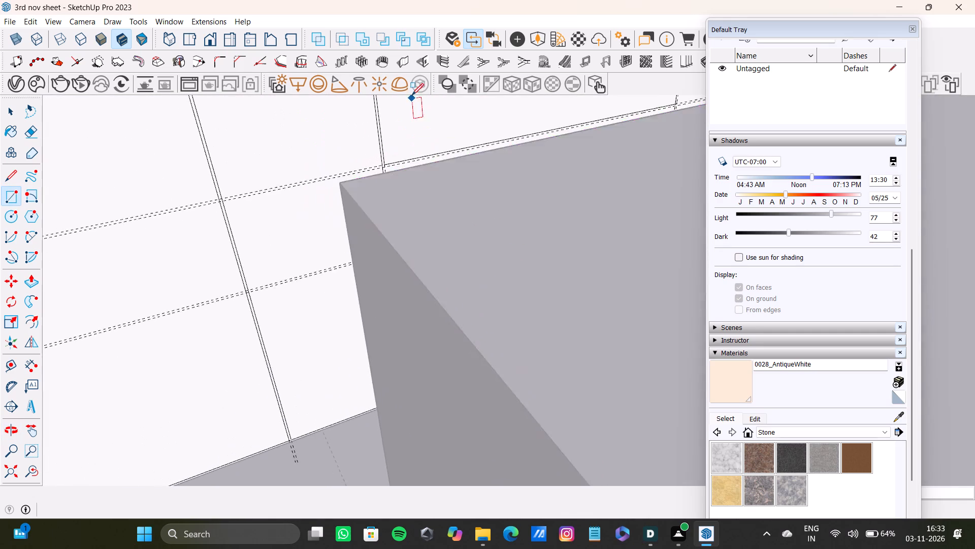
pyautogui.scroll(7, 417, 175)
pyautogui.keyDown('shift'); pyautogui.moveTo(416, 182); pyautogui.dragTo(414, 196, button='middle'); pyautogui.keyUp('shift')
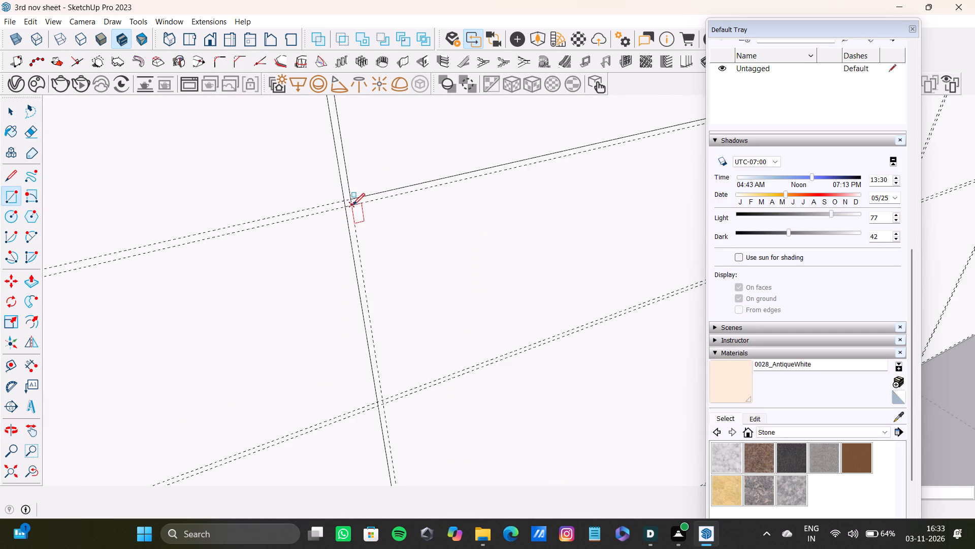
pyautogui.click(353, 205)
pyautogui.scroll(-6, 519, 232)
pyautogui.keyDown('shift'); pyautogui.moveTo(529, 230); pyautogui.dragTo(441, 257, button='middle'); pyautogui.keyUp('shift')
pyautogui.scroll(-3, 672, 238)
pyautogui.keyDown('shift'); pyautogui.middleClick(672, 238); pyautogui.keyUp('shift')
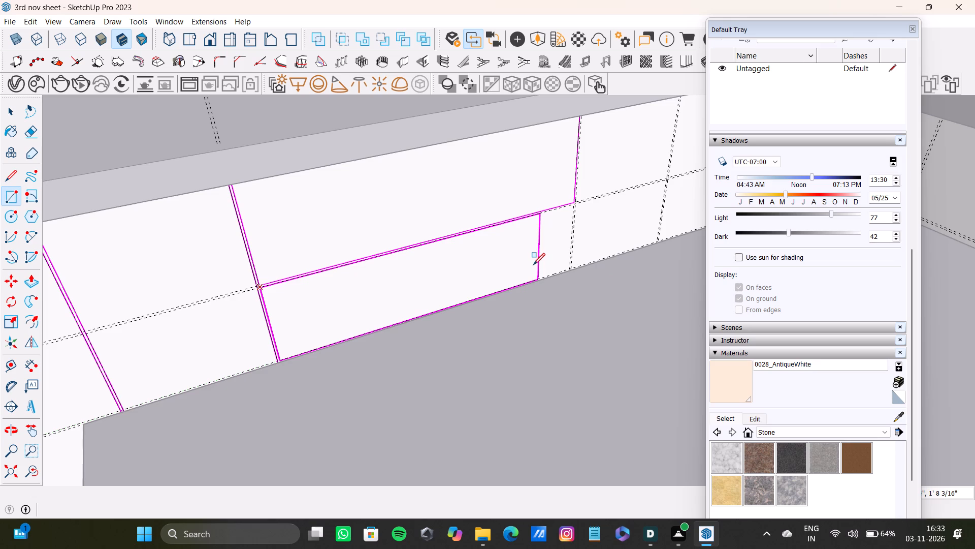
pyautogui.scroll(-3, 542, 241)
pyautogui.keyDown('shift'); pyautogui.moveTo(542, 241); pyautogui.dragTo(542, 236, button='middle'); pyautogui.keyUp('shift')
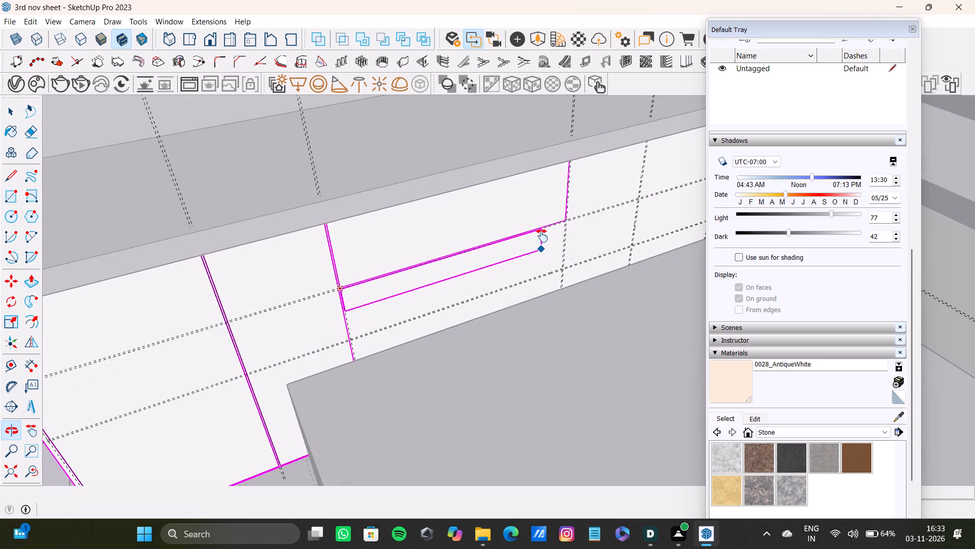
pyautogui.keyDown('shift'); pyautogui.moveTo(542, 236); pyautogui.dragTo(542, 236, button='middle'); pyautogui.keyUp('shift')
pyautogui.scroll(10, 541, 241)
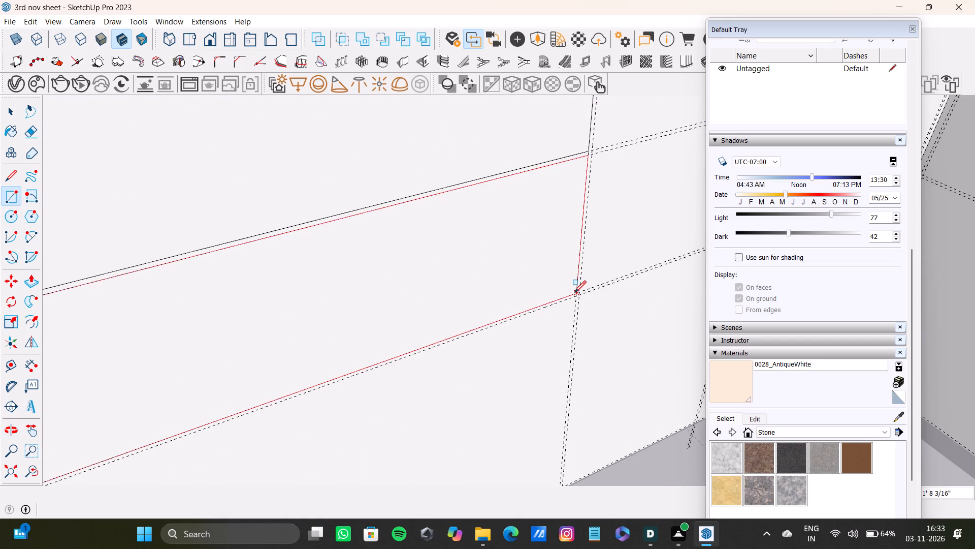
pyautogui.click(574, 292)
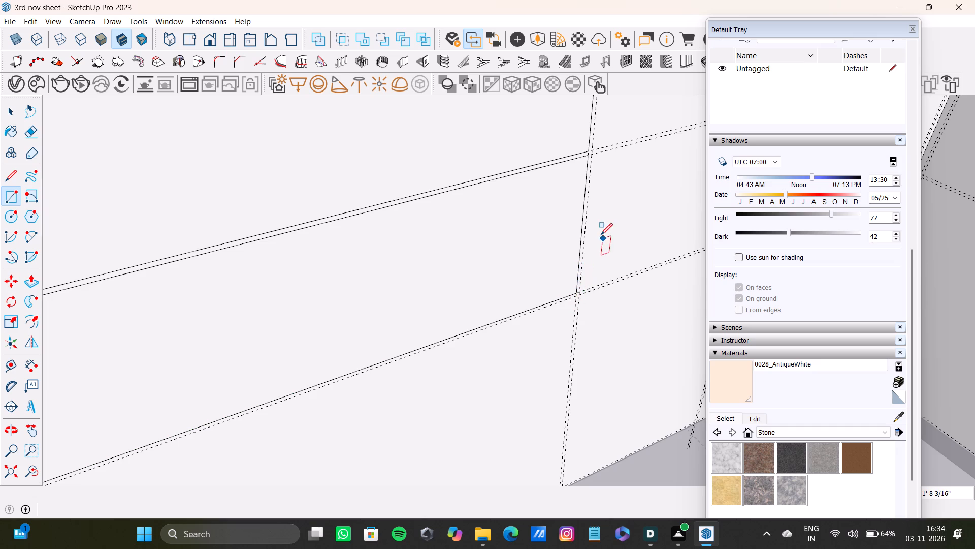
# Draw a rectangle in the bottom row of the wide third column, from the lower horizontal guide pair to the bottom guide.
pyautogui.scroll(-8, 498, 316)
pyautogui.keyDown('shift'); pyautogui.moveTo(492, 320); pyautogui.dragTo(542, 238, button='middle'); pyautogui.keyUp('shift')
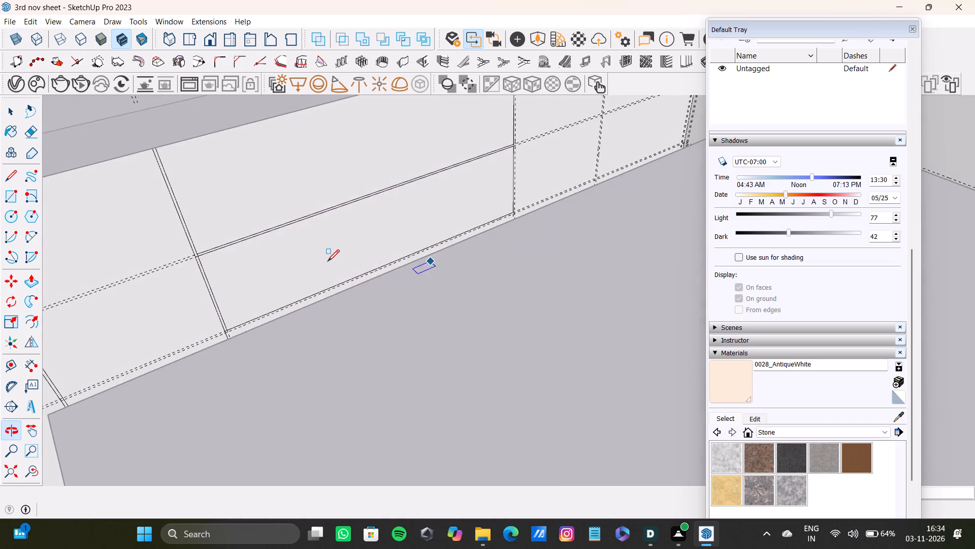
pyautogui.scroll(4, 326, 261)
pyautogui.keyDown('shift'); pyautogui.moveTo(326, 261); pyautogui.dragTo(486, 220, button='middle'); pyautogui.keyUp('shift')
pyautogui.scroll(6, 412, 272)
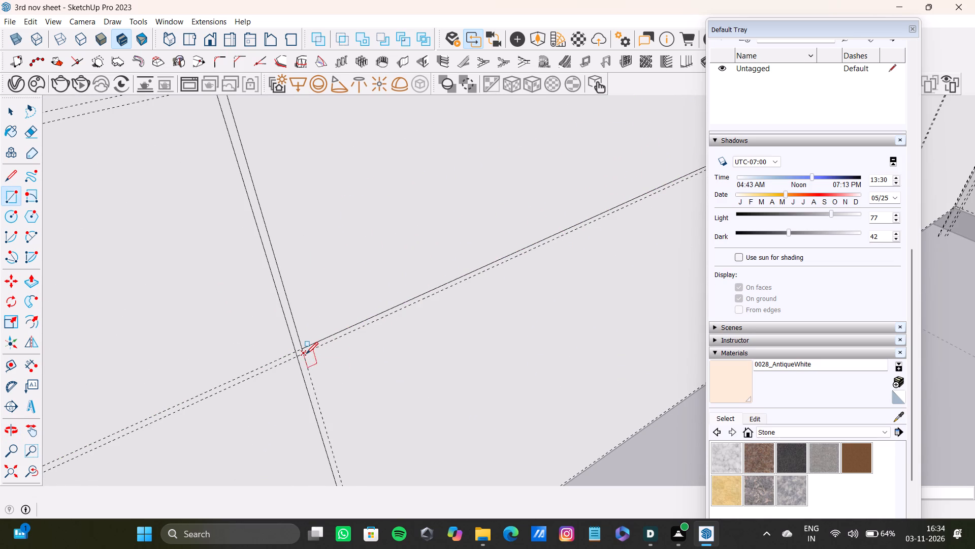
pyautogui.click(306, 354)
pyautogui.scroll(-4, 504, 368)
pyautogui.moveTo(531, 355); pyautogui.dragTo(437, 364, button='middle')
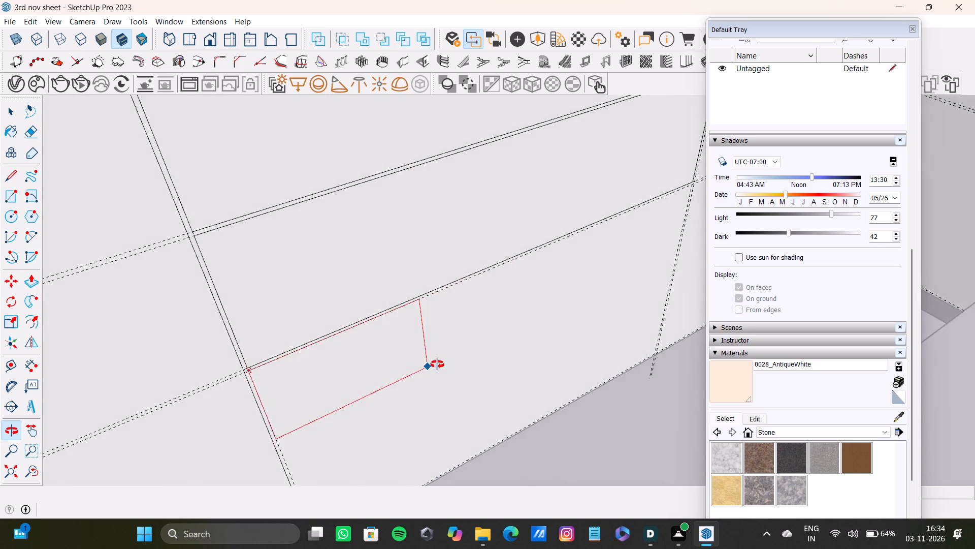
pyautogui.moveTo(437, 364); pyautogui.dragTo(341, 344, button='middle')
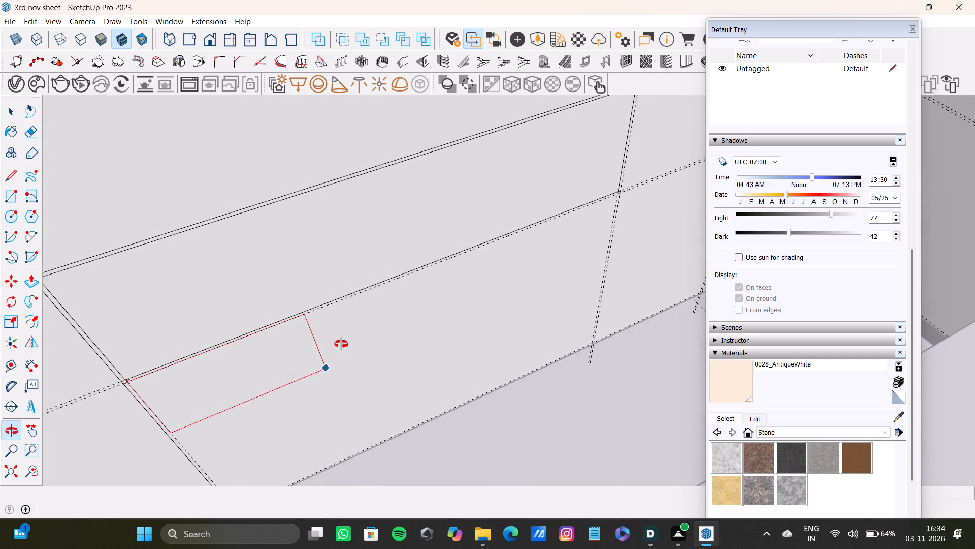
pyautogui.moveTo(341, 344); pyautogui.dragTo(343, 346, button='middle')
pyautogui.scroll(7, 514, 363)
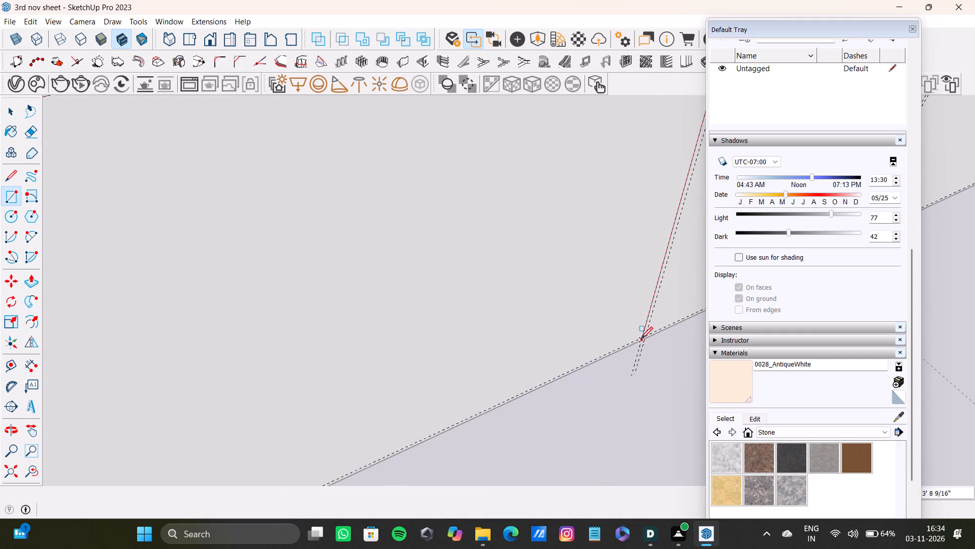
pyautogui.click(641, 334)
# Draw a full-height rectangle in the fourth column, between the third and fourth vertical guide pairs.
pyautogui.scroll(-12, 616, 336)
pyautogui.keyDown('shift'); pyautogui.moveTo(527, 302); pyautogui.dragTo(364, 321, button='middle'); pyautogui.keyUp('shift')
pyautogui.keyDown('shift'); pyautogui.moveTo(488, 240); pyautogui.dragTo(513, 526, button='middle'); pyautogui.keyUp('shift')
pyautogui.keyDown('shift'); pyautogui.moveTo(494, 174); pyautogui.dragTo(428, 352, button='middle'); pyautogui.keyUp('shift')
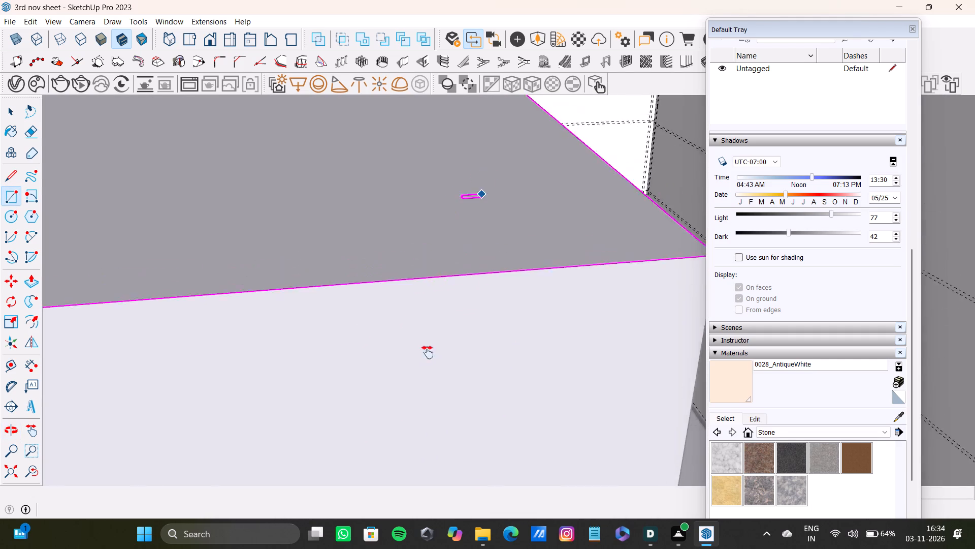
pyautogui.keyDown('shift'); pyautogui.moveTo(428, 352); pyautogui.dragTo(402, 496, button='middle'); pyautogui.keyUp('shift')
pyautogui.scroll(7, 417, 189)
pyautogui.keyDown('shift'); pyautogui.moveTo(400, 127); pyautogui.dragTo(326, 341, button='middle'); pyautogui.keyUp('shift')
pyautogui.scroll(9, 304, 312)
pyautogui.moveTo(308, 294); pyautogui.dragTo(320, 209, button='middle')
pyautogui.scroll(6, 315, 233)
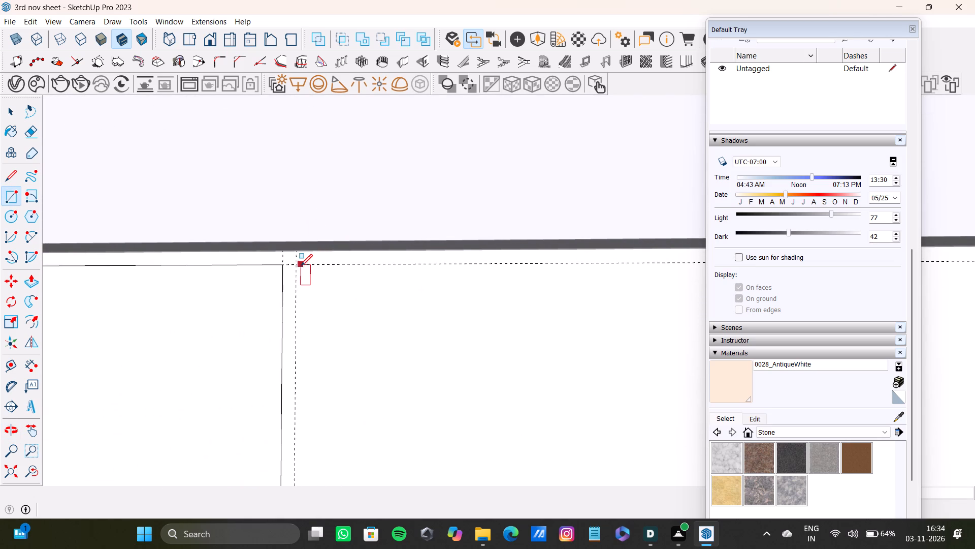
pyautogui.click(298, 266)
pyautogui.scroll(-8, 415, 333)
pyautogui.keyDown('shift'); pyautogui.moveTo(528, 406); pyautogui.dragTo(484, 383, button='middle'); pyautogui.keyUp('shift')
pyautogui.scroll(-5, 483, 377)
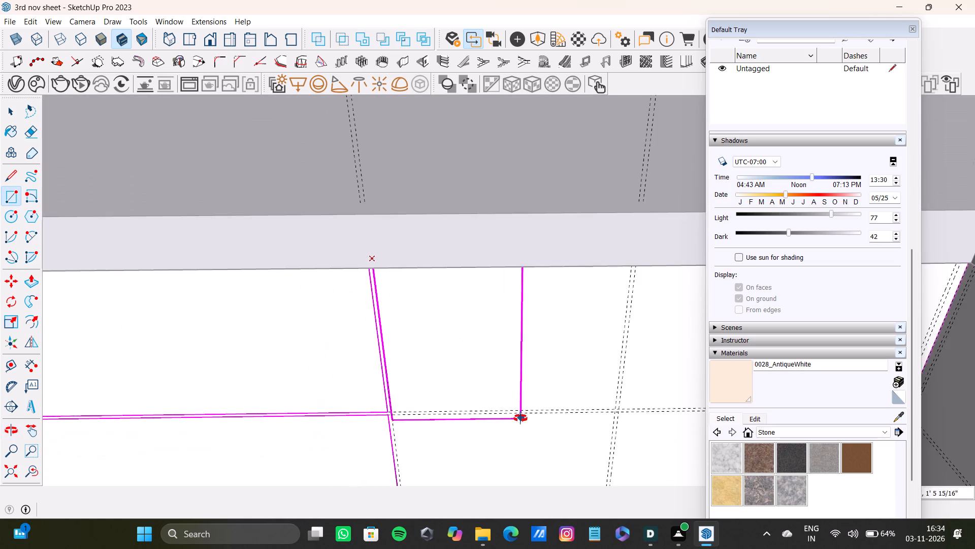
pyautogui.keyDown('shift'); pyautogui.moveTo(521, 418); pyautogui.dragTo(481, 343, button='middle'); pyautogui.keyUp('shift')
pyautogui.scroll(9, 504, 322)
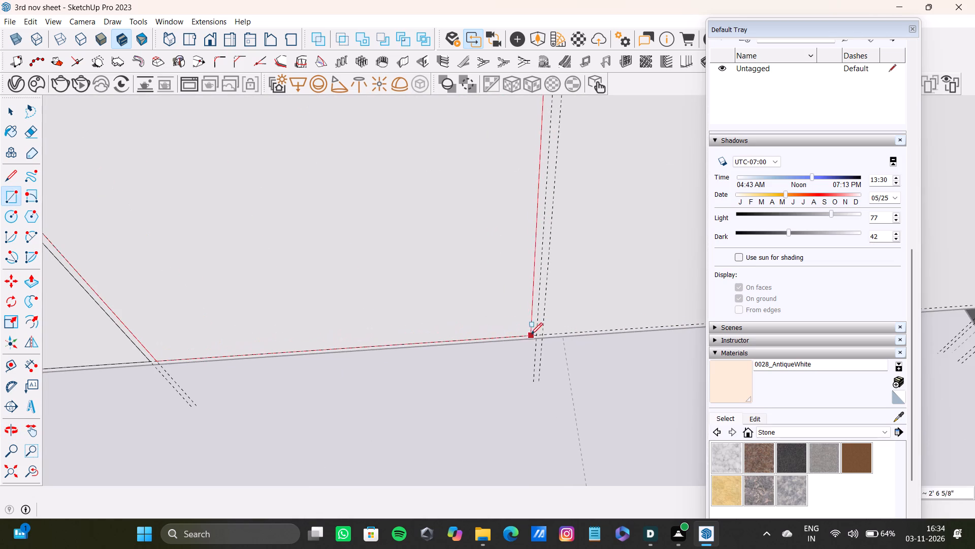
pyautogui.click(535, 334)
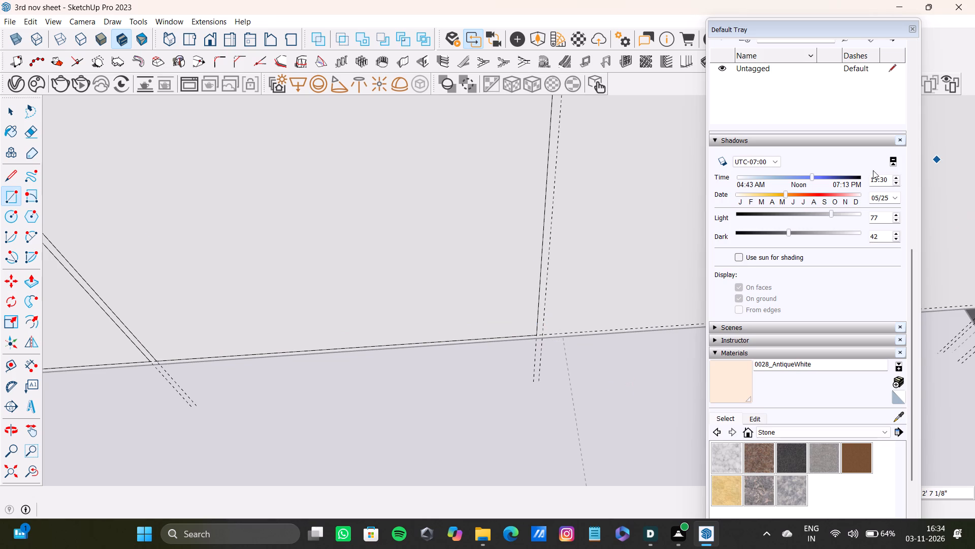
# Draw a full-height rectangle in the fifth column, from the fourth vertical guide pair to the guides beside the inner corner.
pyautogui.scroll(-10, 616, 257)
pyautogui.keyDown('shift'); pyautogui.moveTo(599, 235); pyautogui.dragTo(529, 304, button='middle'); pyautogui.keyUp('shift')
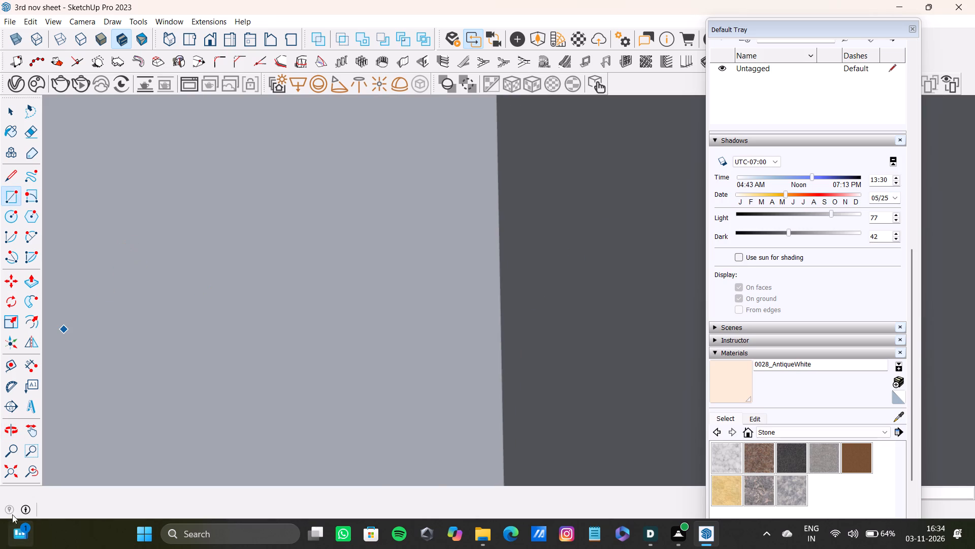
pyautogui.click(9, 467)
pyautogui.scroll(17, 482, 286)
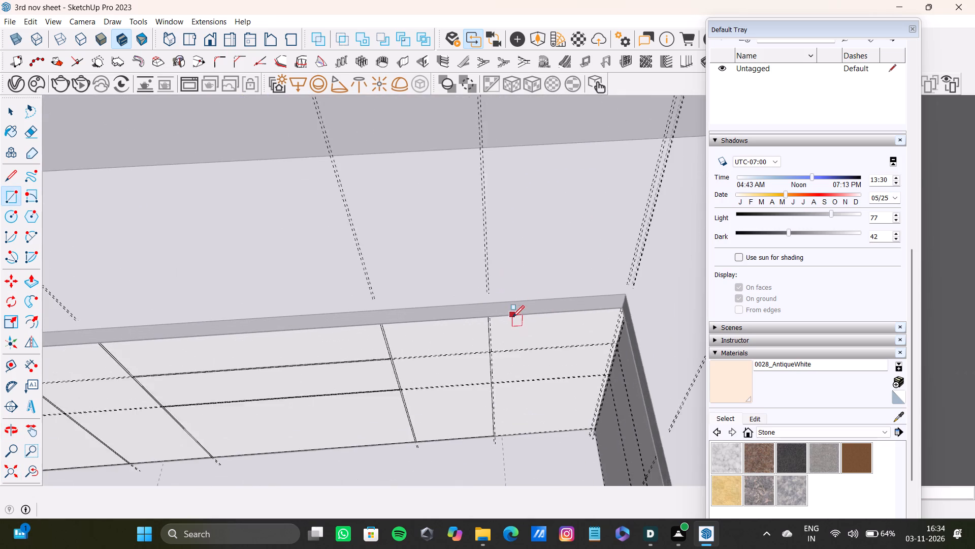
pyautogui.scroll(7, 512, 317)
pyautogui.moveTo(513, 337); pyautogui.dragTo(496, 289, button='middle')
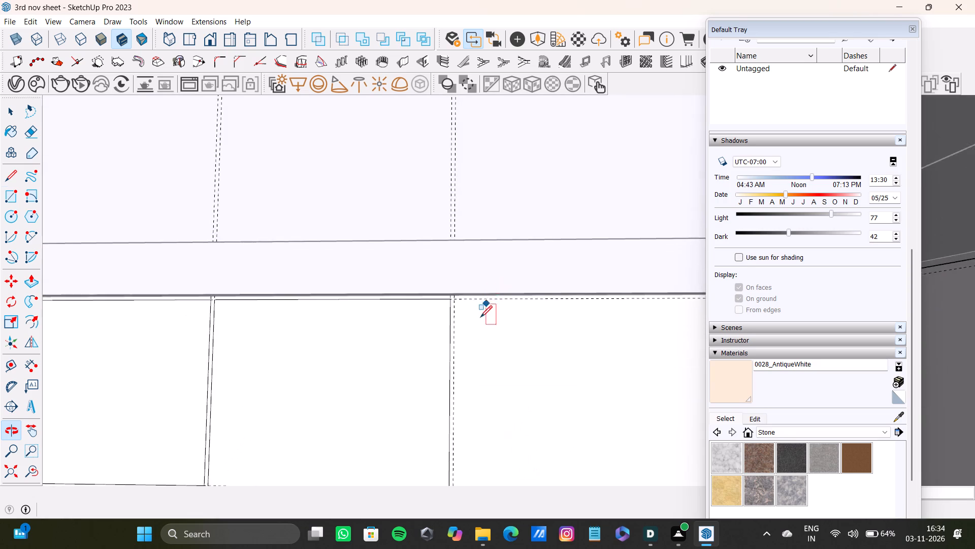
pyautogui.scroll(6, 480, 317)
pyautogui.click(441, 287)
pyautogui.scroll(-5, 506, 321)
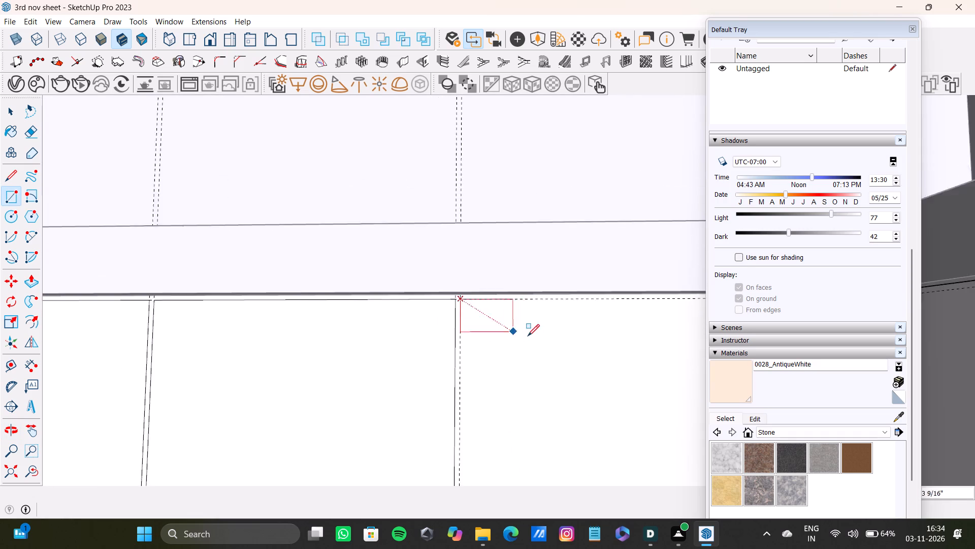
pyautogui.scroll(-3, 528, 336)
pyautogui.keyDown('shift'); pyautogui.moveTo(556, 344); pyautogui.dragTo(567, 261, button='middle'); pyautogui.keyUp('shift')
pyautogui.scroll(-3, 567, 269)
pyautogui.keyDown('shift'); pyautogui.moveTo(591, 333); pyautogui.dragTo(430, 320, button='middle'); pyautogui.keyUp('shift')
pyautogui.scroll(-3, 642, 294)
pyautogui.keyDown('shift'); pyautogui.moveTo(644, 295); pyautogui.dragTo(522, 292, button='middle'); pyautogui.keyUp('shift')
pyautogui.scroll(10, 549, 311)
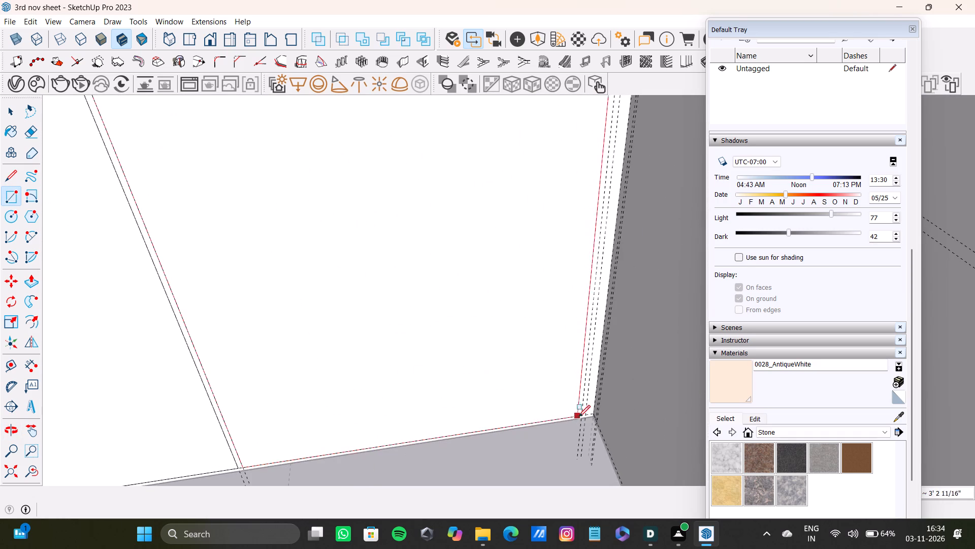
pyautogui.click(581, 414)
# Draw a full-height rectangle in the first column of the adjoining face, from the inner-corner guides to the first vertical pair.
pyautogui.scroll(-8, 488, 372)
pyautogui.moveTo(437, 348); pyautogui.dragTo(393, 373, button='middle')
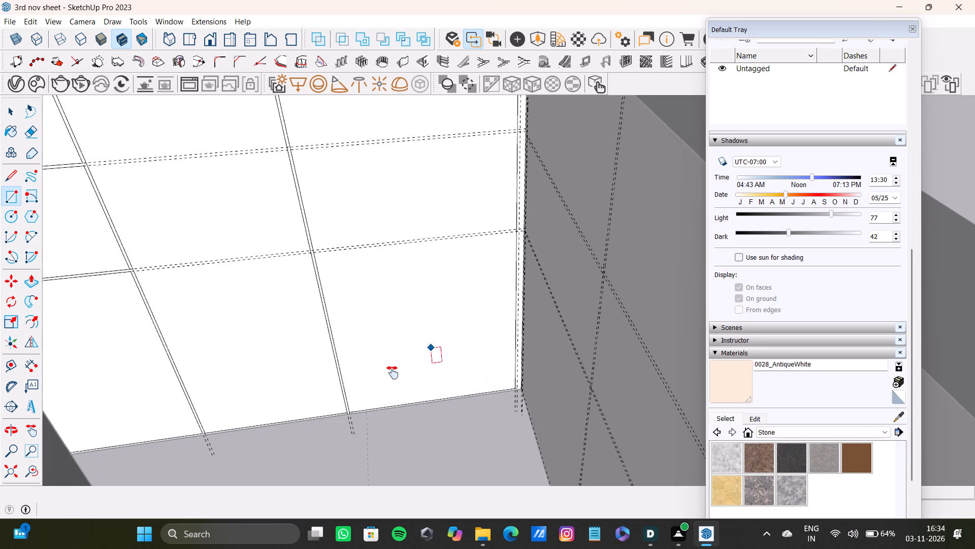
pyautogui.moveTo(393, 373); pyautogui.dragTo(253, 483, button='middle')
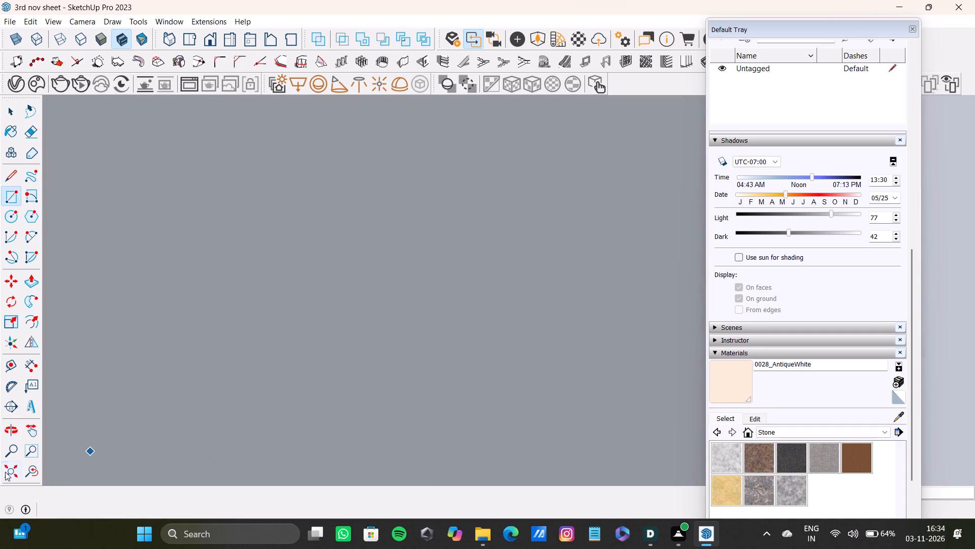
pyautogui.click(5, 472)
pyautogui.moveTo(288, 393); pyautogui.dragTo(449, 387, button='middle')
pyautogui.scroll(20, 601, 256)
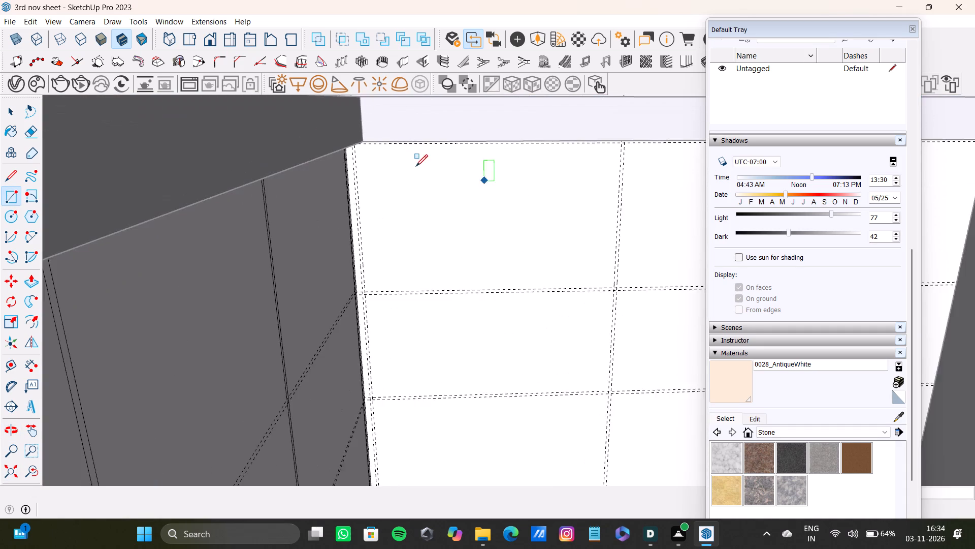
pyautogui.scroll(2, 416, 166)
pyautogui.keyDown('shift'); pyautogui.moveTo(416, 166); pyautogui.dragTo(414, 173, button='middle'); pyautogui.keyUp('shift')
pyautogui.scroll(11, 349, 210)
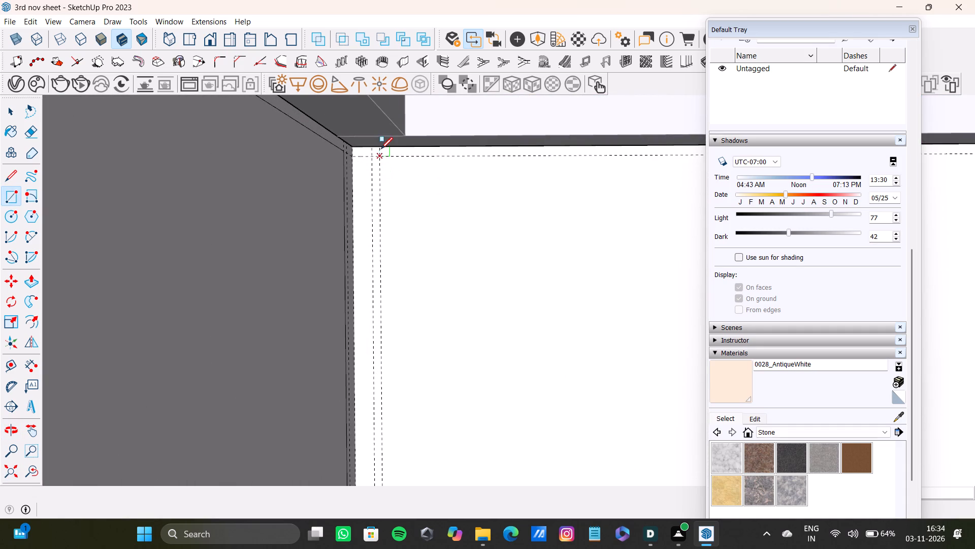
pyautogui.click(383, 159)
pyautogui.scroll(-8, 496, 264)
pyautogui.keyDown('shift'); pyautogui.moveTo(545, 308); pyautogui.dragTo(409, 262, button='middle'); pyautogui.keyUp('shift')
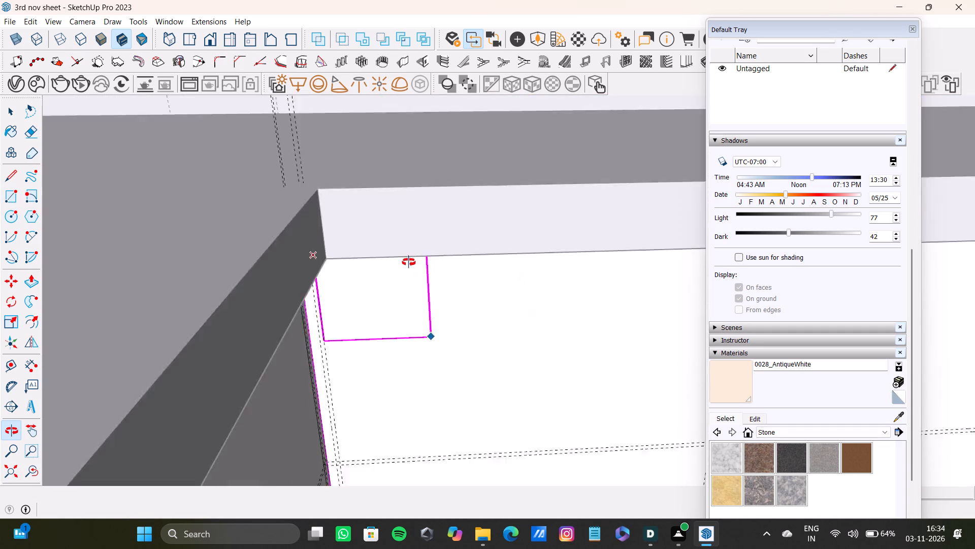
pyautogui.keyDown('shift'); pyautogui.moveTo(409, 262); pyautogui.dragTo(377, 177, button='middle'); pyautogui.keyUp('shift')
pyautogui.scroll(-3, 482, 344)
pyautogui.keyDown('shift'); pyautogui.moveTo(540, 448); pyautogui.dragTo(469, 207, button='middle'); pyautogui.keyUp('shift')
pyautogui.scroll(-3, 507, 266)
pyautogui.moveTo(522, 314); pyautogui.dragTo(502, 265, button='middle')
pyautogui.scroll(9, 514, 319)
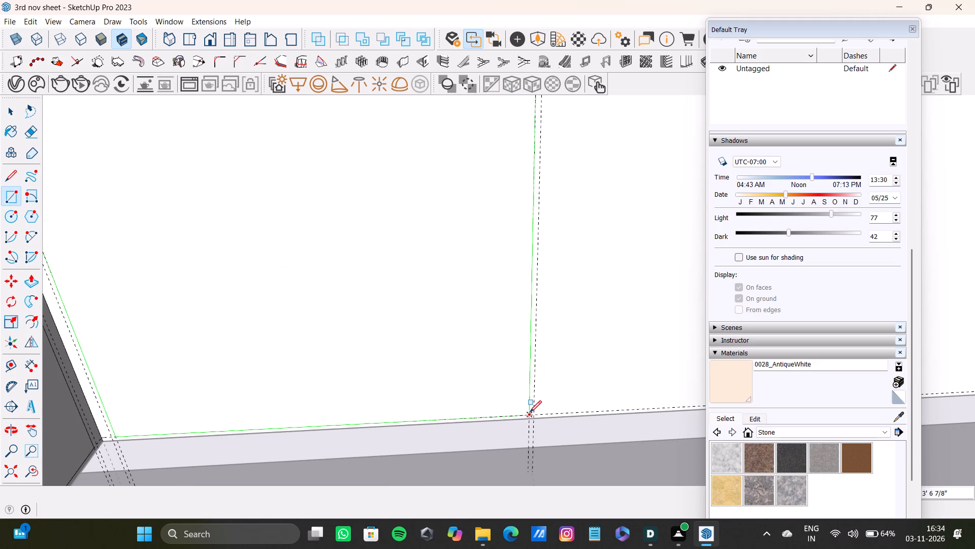
pyautogui.click(530, 412)
# Draw a rectangle in the top row of the adjoining face's wide second column, down to the upper horizontal guide pair.
pyautogui.scroll(-10, 528, 291)
pyautogui.keyDown('shift'); pyautogui.moveTo(542, 203); pyautogui.dragTo(466, 487, button='middle'); pyautogui.keyUp('shift')
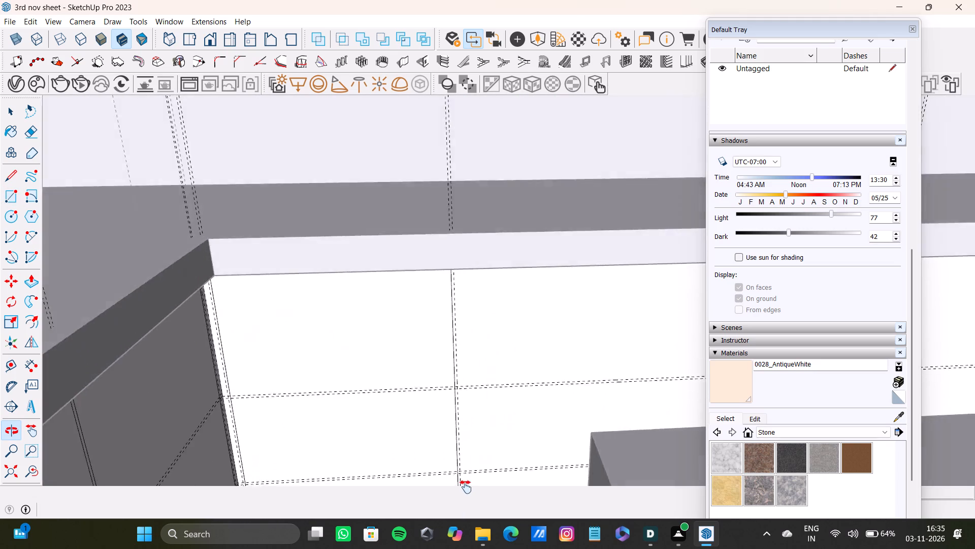
pyautogui.keyDown('shift'); pyautogui.moveTo(466, 487); pyautogui.dragTo(435, 487, button='middle'); pyautogui.keyUp('shift')
pyautogui.scroll(16, 471, 221)
pyautogui.moveTo(384, 303); pyautogui.dragTo(378, 235, button='middle')
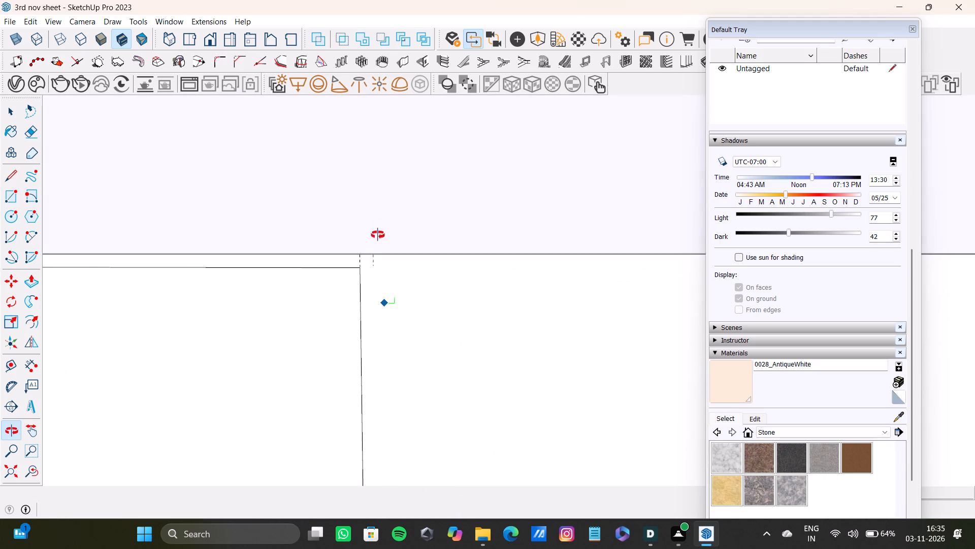
pyautogui.moveTo(378, 235); pyautogui.dragTo(378, 234, button='middle')
pyautogui.scroll(4, 392, 266)
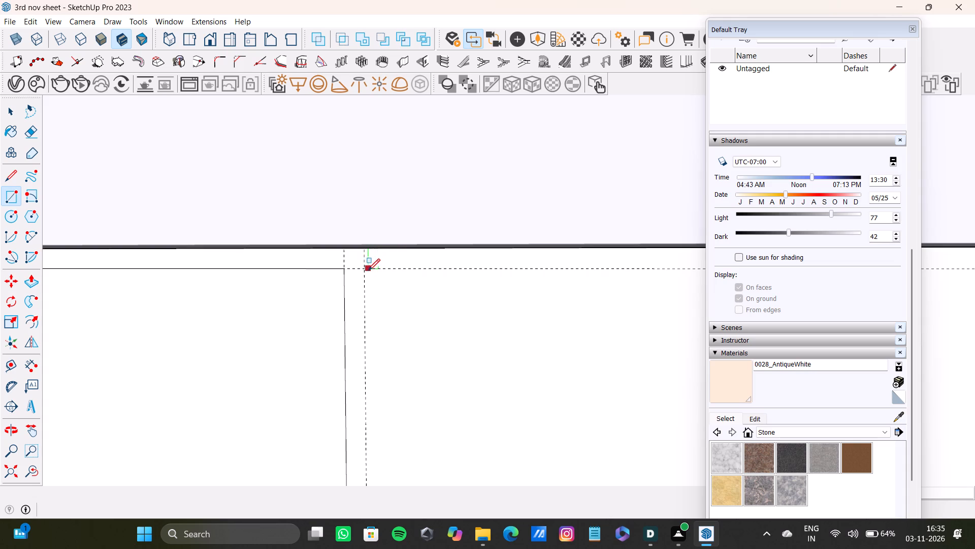
pyautogui.click(366, 268)
pyautogui.scroll(-10, 484, 306)
pyautogui.keyDown('shift'); pyautogui.moveTo(528, 334); pyautogui.dragTo(22, 181, button='middle'); pyautogui.keyUp('shift')
pyautogui.scroll(-4, 335, 233)
pyautogui.moveTo(409, 281); pyautogui.dragTo(440, 365, button='middle')
pyautogui.scroll(-3, 441, 364)
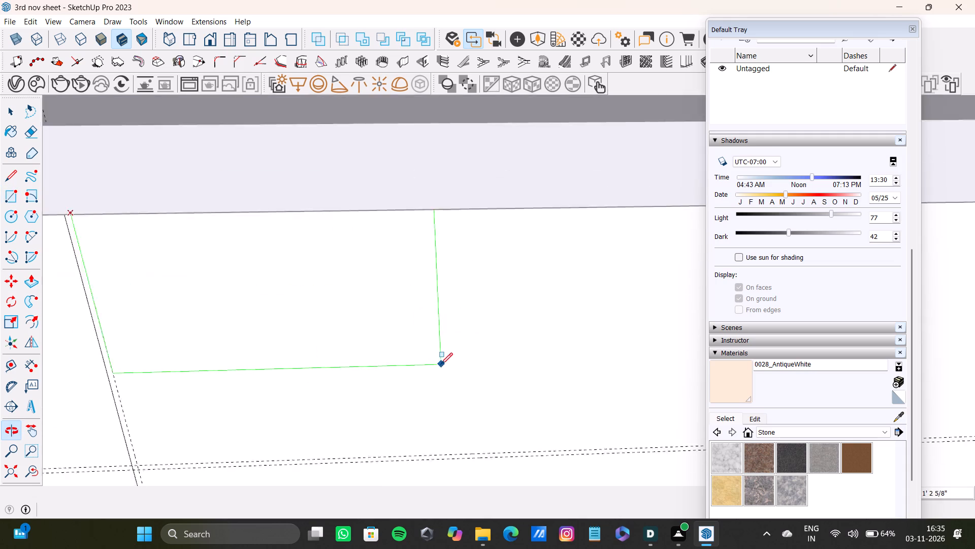
pyautogui.scroll(-2, 441, 364)
pyautogui.keyDown('shift'); pyautogui.moveTo(443, 366); pyautogui.dragTo(285, 275, button='middle'); pyautogui.keyUp('shift')
pyautogui.scroll(-2, 449, 308)
pyautogui.keyDown('shift'); pyautogui.moveTo(508, 351); pyautogui.dragTo(311, 319, button='middle'); pyautogui.keyUp('shift')
pyautogui.scroll(4, 526, 319)
pyautogui.moveTo(524, 320); pyautogui.dragTo(482, 356, button='middle')
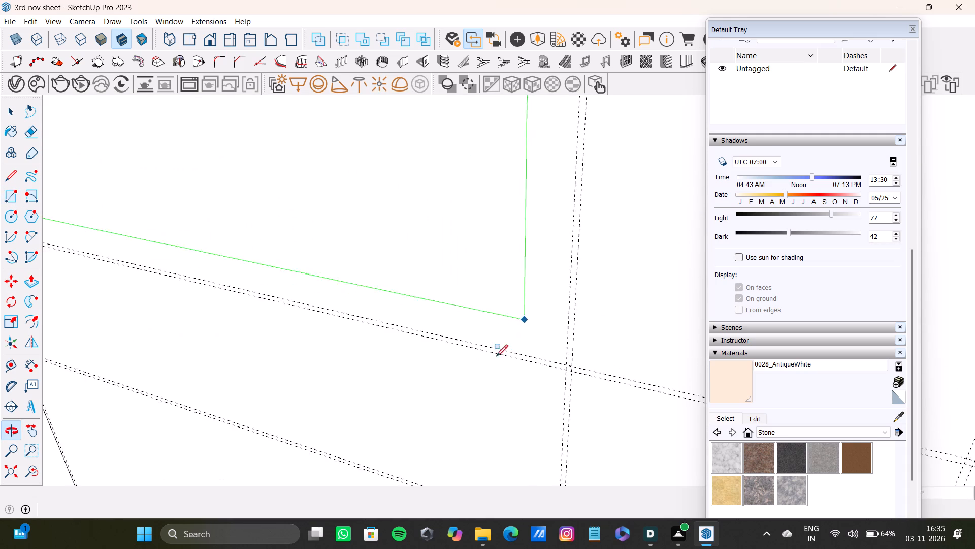
pyautogui.scroll(3, 579, 358)
pyautogui.click(561, 367)
# Draw a rectangle in the middle row of the adjoining face's second column, between the two horizontal guide pairs.
pyautogui.scroll(-4, 538, 352)
pyautogui.keyDown('shift'); pyautogui.moveTo(534, 351); pyautogui.dragTo(663, 242, button='middle'); pyautogui.keyUp('shift')
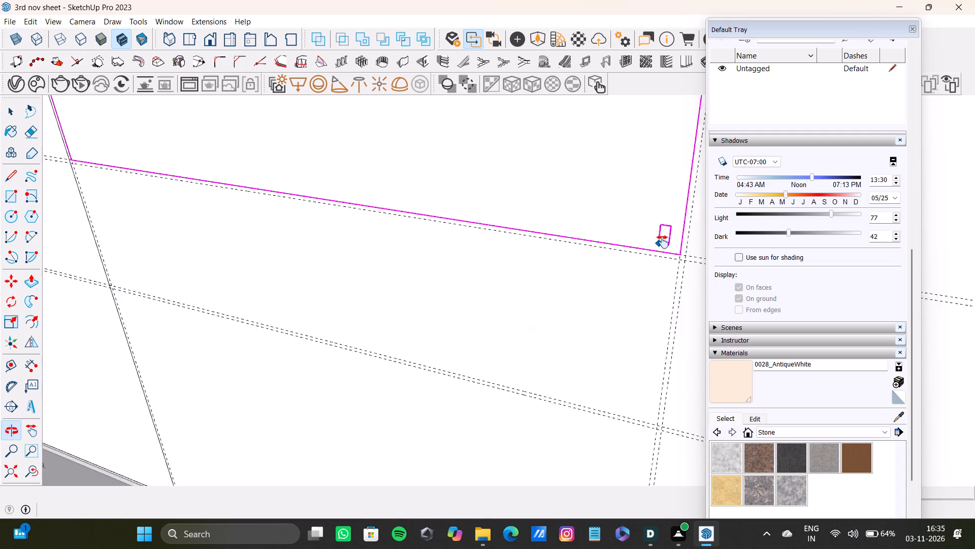
pyautogui.keyDown('shift'); pyautogui.moveTo(663, 242); pyautogui.dragTo(696, 247, button='middle'); pyautogui.keyUp('shift')
pyautogui.scroll(4, 271, 251)
pyautogui.moveTo(135, 178); pyautogui.dragTo(452, 219, button='middle')
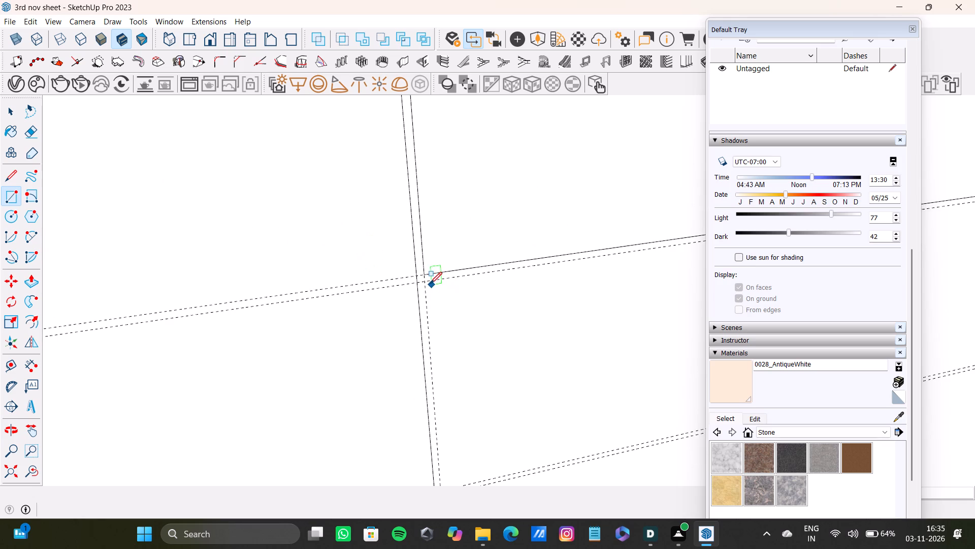
pyautogui.click(427, 283)
pyautogui.scroll(-5, 589, 334)
pyautogui.keyDown('shift'); pyautogui.moveTo(597, 349); pyautogui.dragTo(238, 294, button='middle'); pyautogui.keyUp('shift')
pyautogui.scroll(-3, 379, 289)
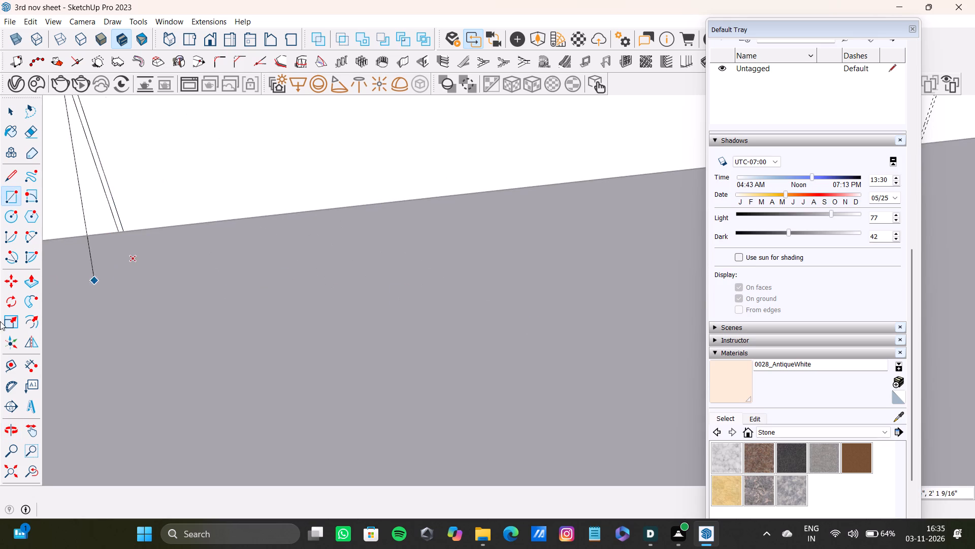
pyautogui.click(17, 471)
pyautogui.moveTo(461, 366); pyautogui.dragTo(437, 368, button='middle')
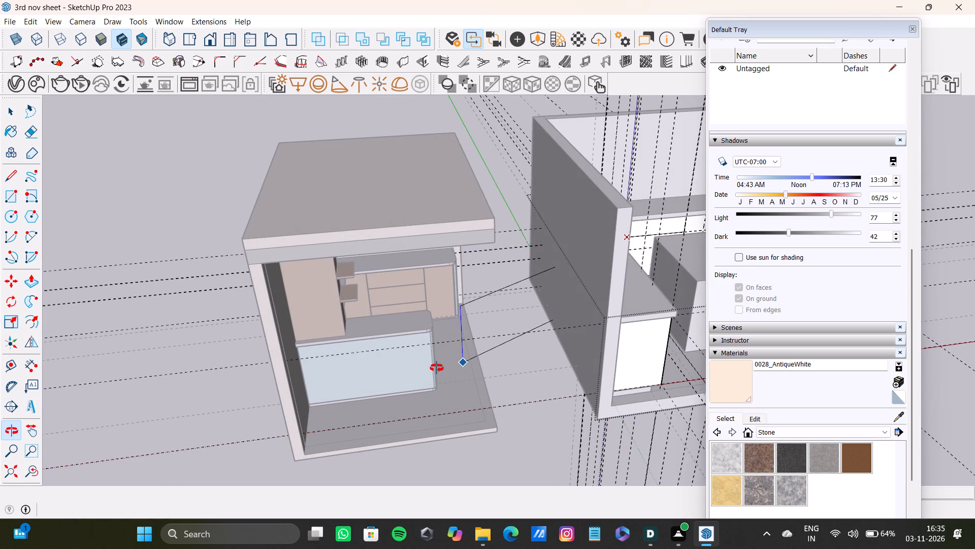
pyautogui.moveTo(437, 368); pyautogui.dragTo(437, 368, button='middle')
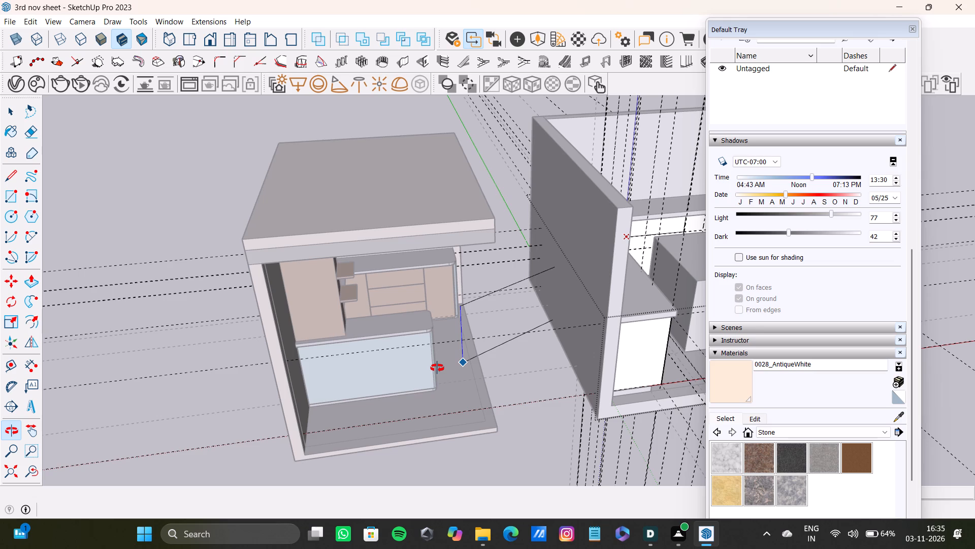
pyautogui.moveTo(437, 368); pyautogui.dragTo(494, 356, button='middle')
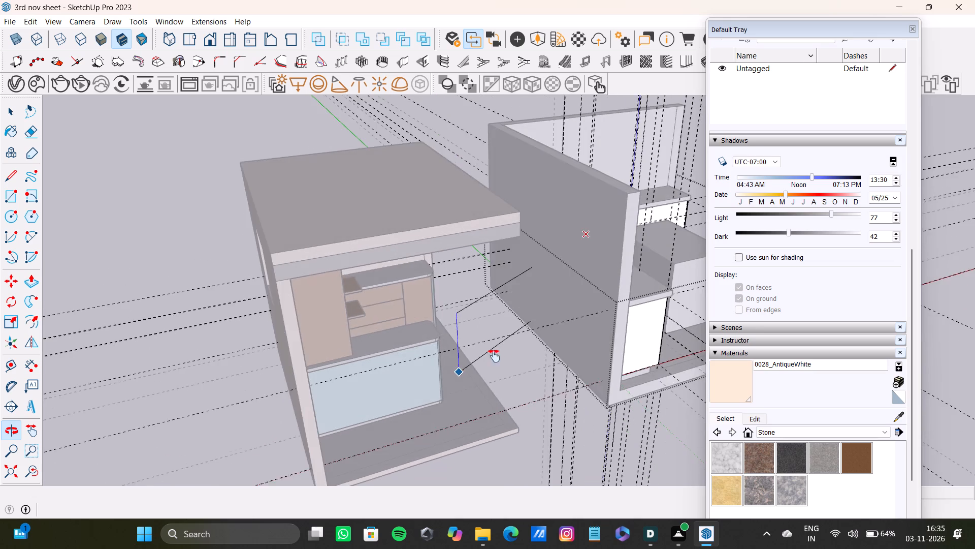
pyautogui.moveTo(494, 356); pyautogui.dragTo(219, 375, button='middle')
pyautogui.scroll(8, 521, 266)
pyautogui.moveTo(522, 226); pyautogui.dragTo(219, 260, button='middle')
pyautogui.scroll(2, 497, 256)
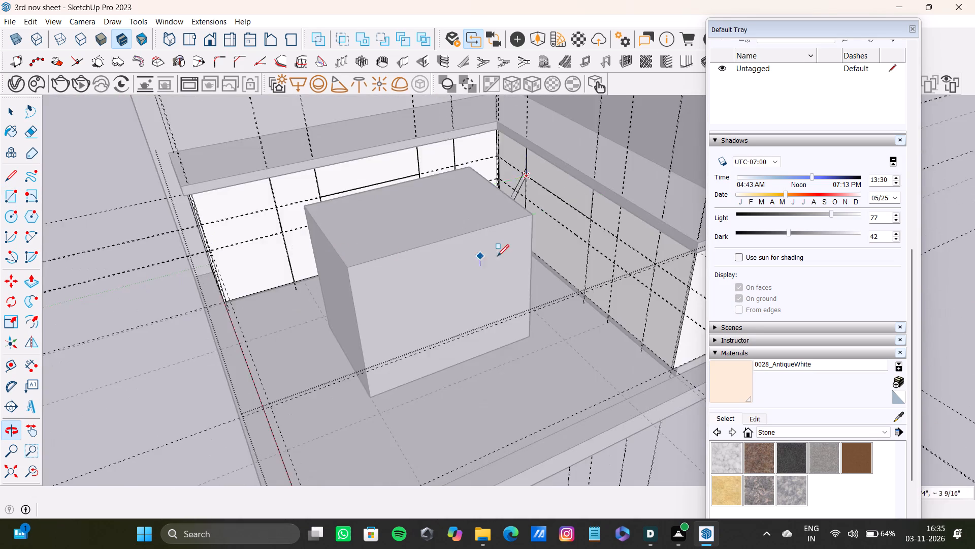
pyautogui.scroll(6, 497, 256)
pyautogui.keyDown('shift'); pyautogui.moveTo(601, 244); pyautogui.dragTo(511, 253, button='middle'); pyautogui.keyUp('shift')
pyautogui.scroll(11, 536, 238)
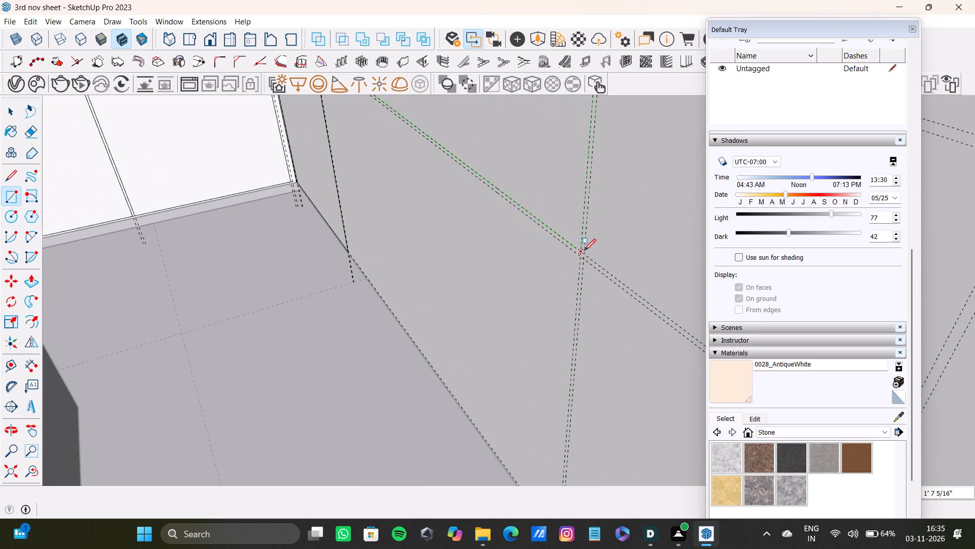
pyautogui.click(578, 250)
# Draw a rectangle in the bottom row of the adjoining face's second column, from the lower horizontal guide pair to the bottom guide.
pyautogui.scroll(-3, 572, 249)
pyautogui.keyDown('shift'); pyautogui.moveTo(542, 243); pyautogui.dragTo(614, 278, button='middle'); pyautogui.keyUp('shift')
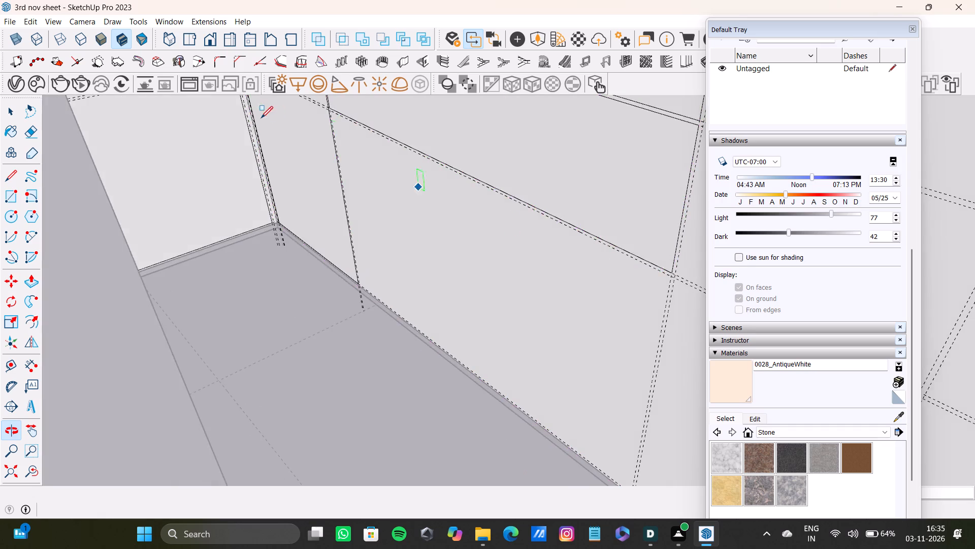
pyautogui.scroll(16, 259, 117)
pyautogui.moveTo(383, 133); pyautogui.dragTo(444, 160, button='middle')
pyautogui.scroll(1, 348, 137)
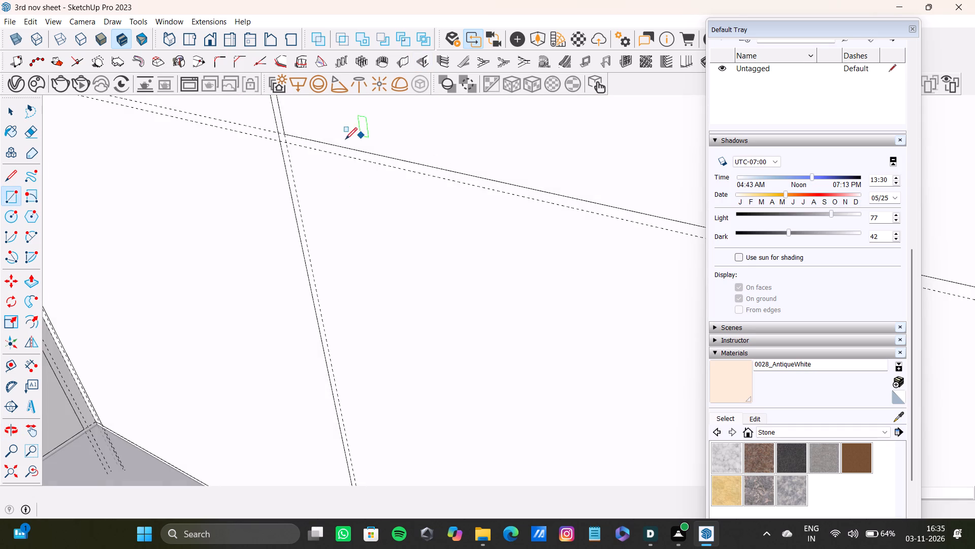
pyautogui.scroll(2, 345, 139)
pyautogui.click(269, 145)
pyautogui.scroll(-9, 356, 187)
pyautogui.keyDown('shift'); pyautogui.moveTo(465, 235); pyautogui.dragTo(236, 90, button='middle'); pyautogui.keyUp('shift')
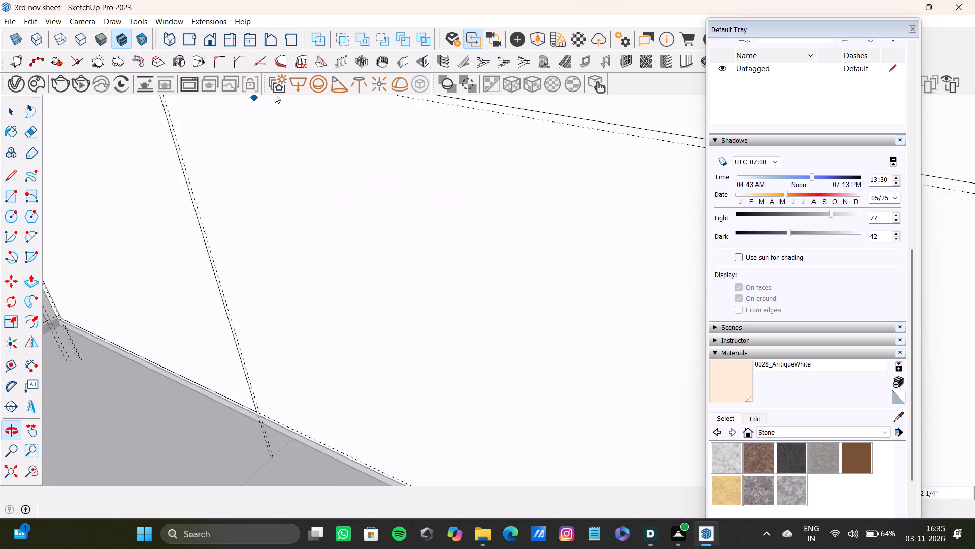
pyautogui.scroll(-3, 299, 121)
pyautogui.moveTo(503, 259); pyautogui.dragTo(312, 178, button='middle')
pyautogui.scroll(-3, 257, 158)
pyautogui.moveTo(411, 227); pyautogui.dragTo(224, 162, button='middle')
pyautogui.scroll(-2, 385, 219)
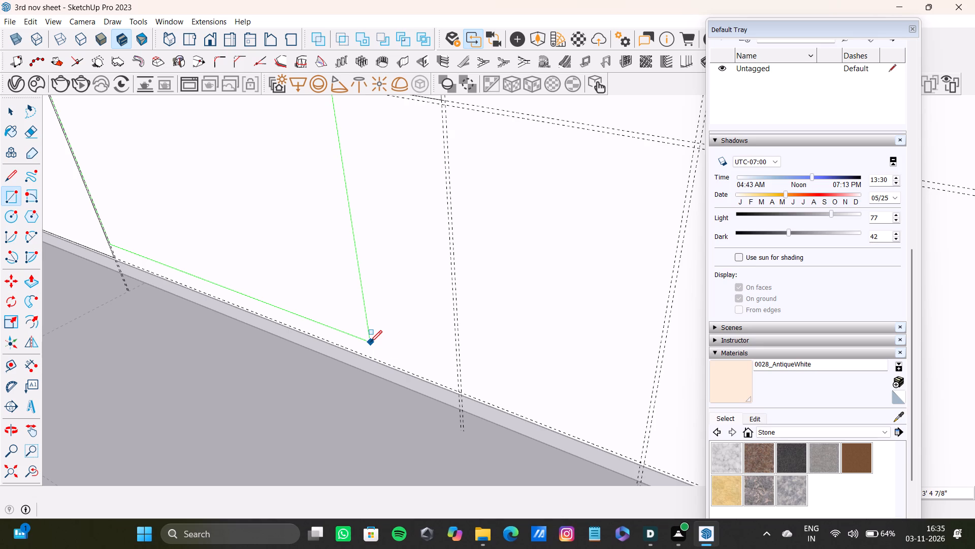
pyautogui.scroll(12, 440, 375)
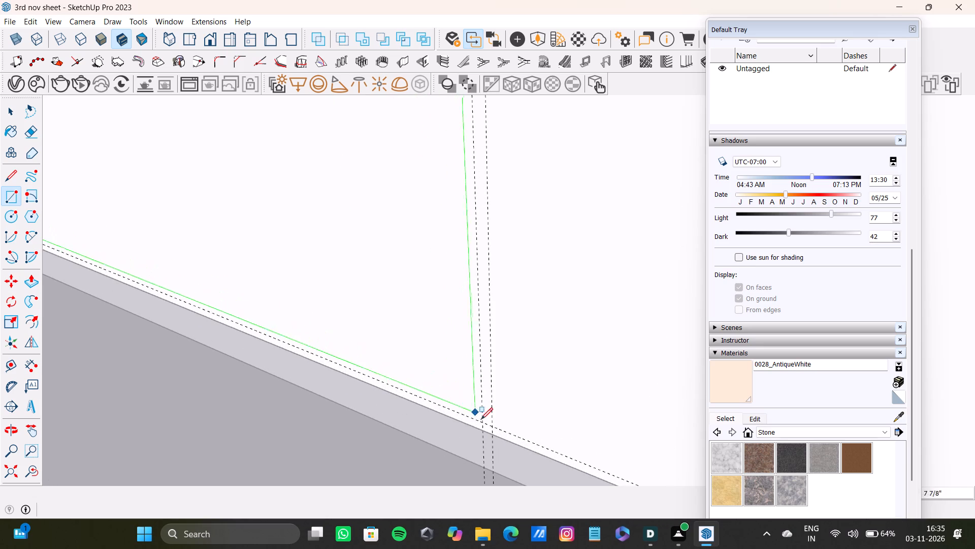
pyautogui.click(482, 421)
# Draw a full-height rectangle in the adjoining face's narrow third column, from the top guide to the bottom guide.
pyautogui.scroll(-20, 473, 363)
pyautogui.scroll(-8, 473, 363)
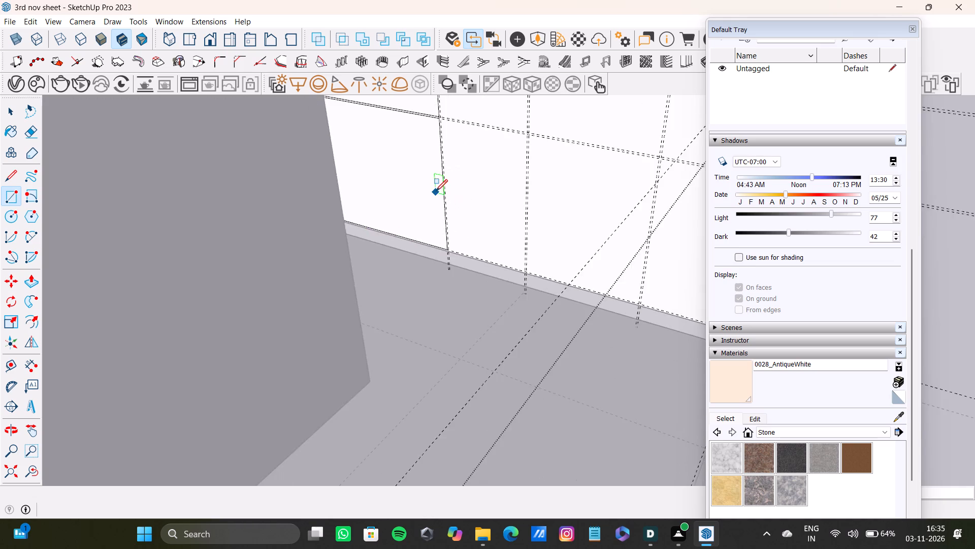
pyautogui.keyDown('shift'); pyautogui.moveTo(436, 189); pyautogui.dragTo(445, 455, button='middle'); pyautogui.keyUp('shift')
pyautogui.scroll(12, 453, 351)
pyautogui.moveTo(415, 371); pyautogui.dragTo(418, 303, button='middle')
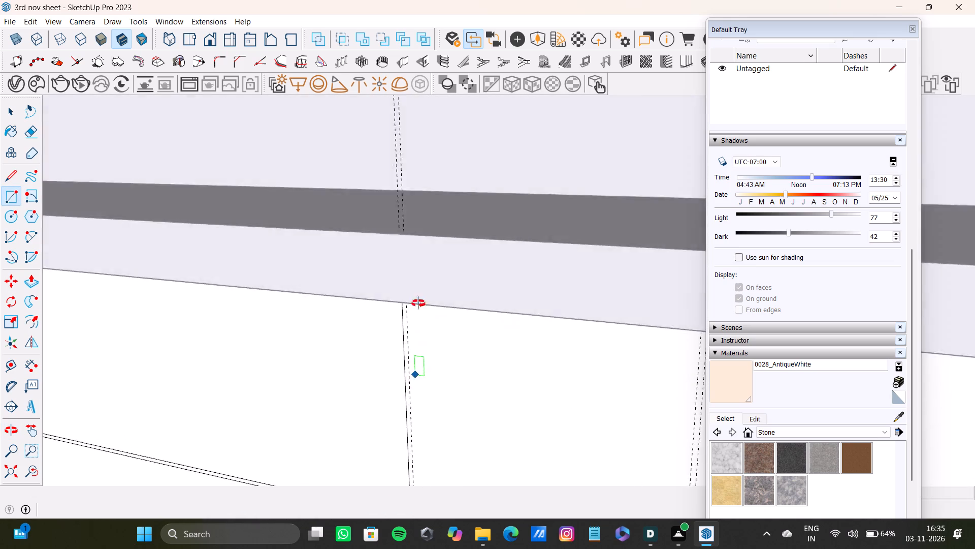
pyautogui.moveTo(418, 303); pyautogui.dragTo(418, 277, button='middle')
pyautogui.scroll(12, 412, 310)
pyautogui.click(403, 274)
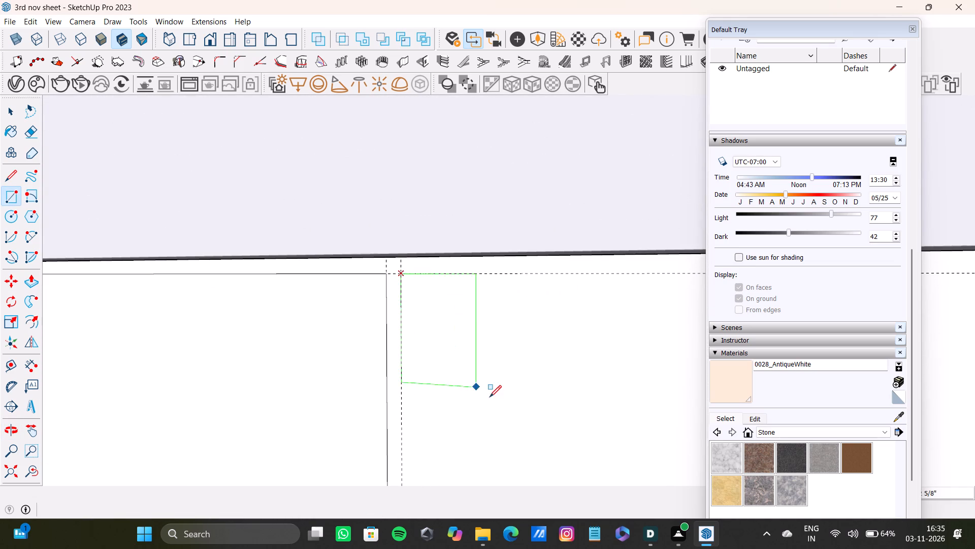
pyautogui.scroll(-8, 490, 397)
pyautogui.scroll(-2, 563, 300)
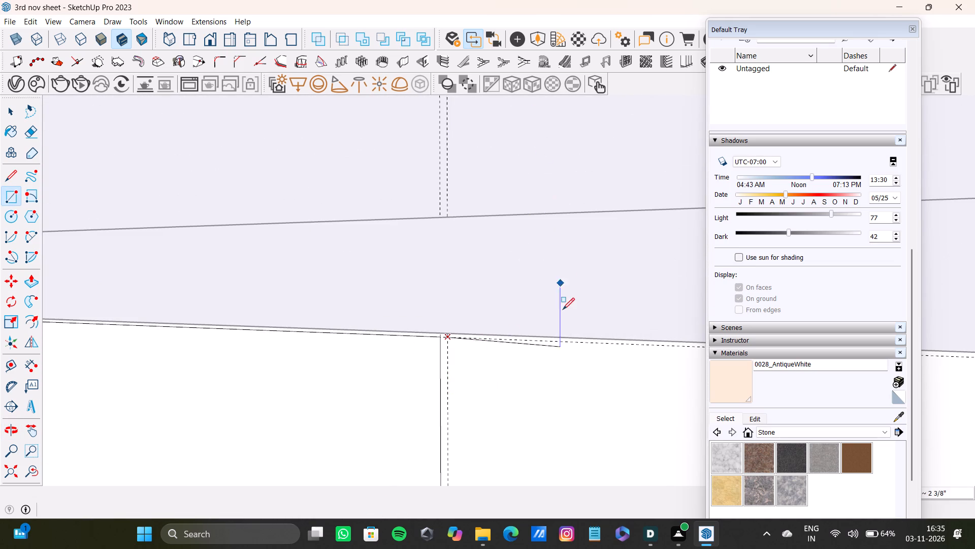
pyautogui.scroll(-10, 563, 310)
pyautogui.keyDown('shift'); pyautogui.scroll(1, 526, 414); pyautogui.keyUp('shift')
pyautogui.keyDown('shift'); pyautogui.moveTo(526, 414); pyautogui.dragTo(400, 258, button='middle'); pyautogui.keyUp('shift')
pyautogui.scroll(-3, 413, 259)
pyautogui.moveTo(427, 297); pyautogui.dragTo(409, 161, button='middle')
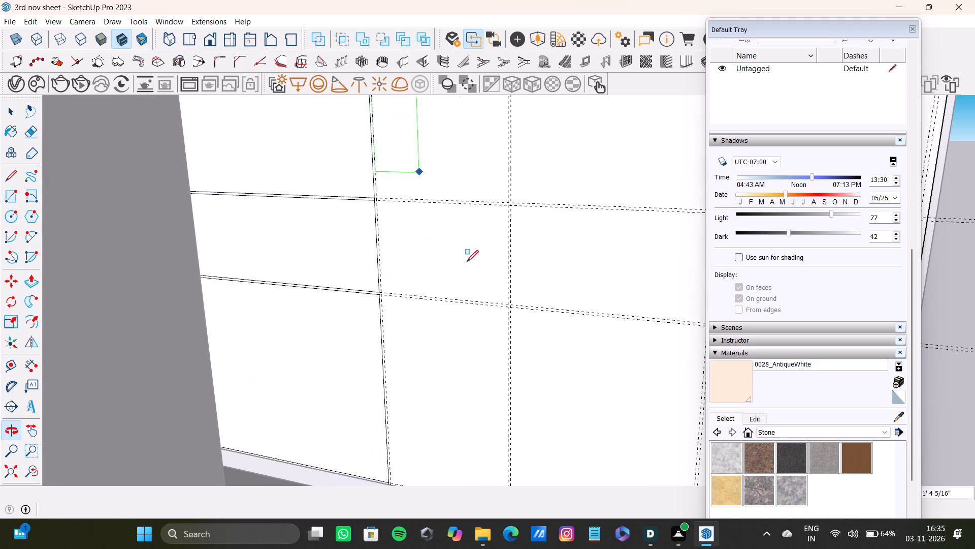
pyautogui.keyDown('shift'); pyautogui.moveTo(467, 269); pyautogui.dragTo(459, 182, button='middle'); pyautogui.keyUp('shift')
pyautogui.scroll(6, 471, 401)
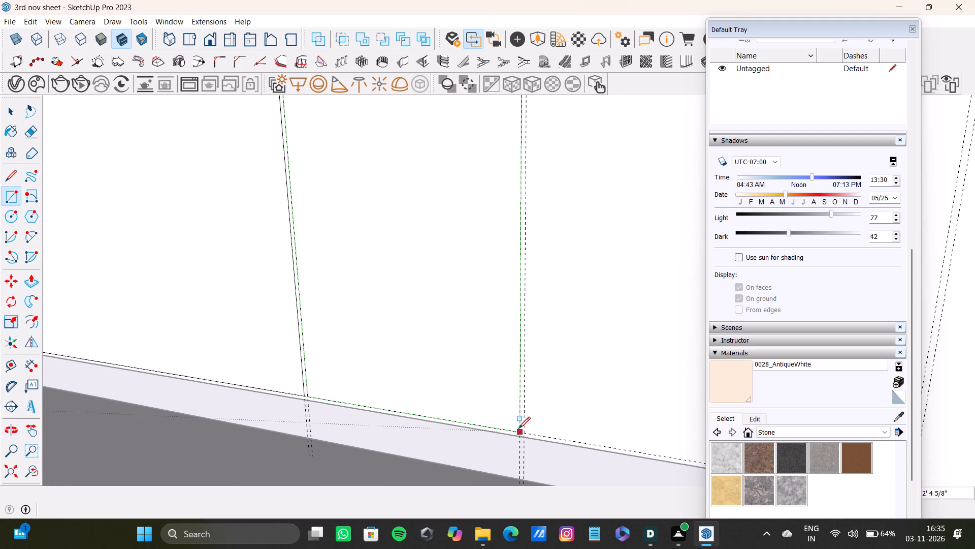
pyautogui.click(519, 432)
# Draw a rectangle in the adjoining face's fourth column, from the top guide down to the lower horizontal guide pair.
pyautogui.scroll(-8, 473, 340)
pyautogui.keyDown('shift'); pyautogui.moveTo(474, 222); pyautogui.dragTo(415, 468, button='middle'); pyautogui.keyUp('shift')
pyautogui.keyDown('shift'); pyautogui.moveTo(451, 280); pyautogui.dragTo(431, 390, button='middle'); pyautogui.keyUp('shift')
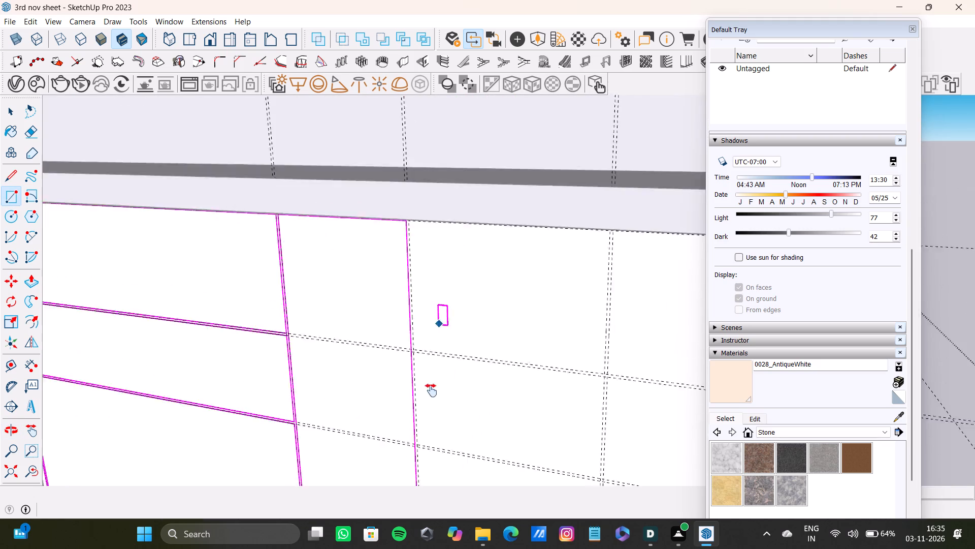
pyautogui.keyDown('shift'); pyautogui.moveTo(431, 390); pyautogui.dragTo(414, 264, button='middle'); pyautogui.keyUp('shift')
pyautogui.scroll(14, 392, 254)
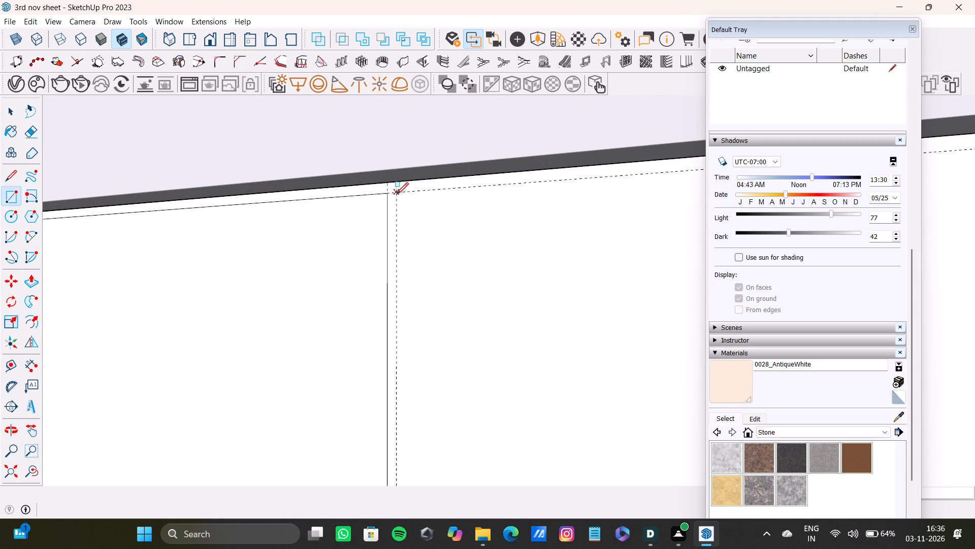
pyautogui.click(397, 194)
pyautogui.scroll(-11, 437, 254)
pyautogui.keyDown('shift'); pyautogui.moveTo(572, 386); pyautogui.dragTo(356, 314, button='middle'); pyautogui.keyUp('shift')
pyautogui.scroll(-6, 410, 310)
pyautogui.keyDown('shift'); pyautogui.moveTo(468, 365); pyautogui.dragTo(453, 225, button='middle'); pyautogui.keyUp('shift')
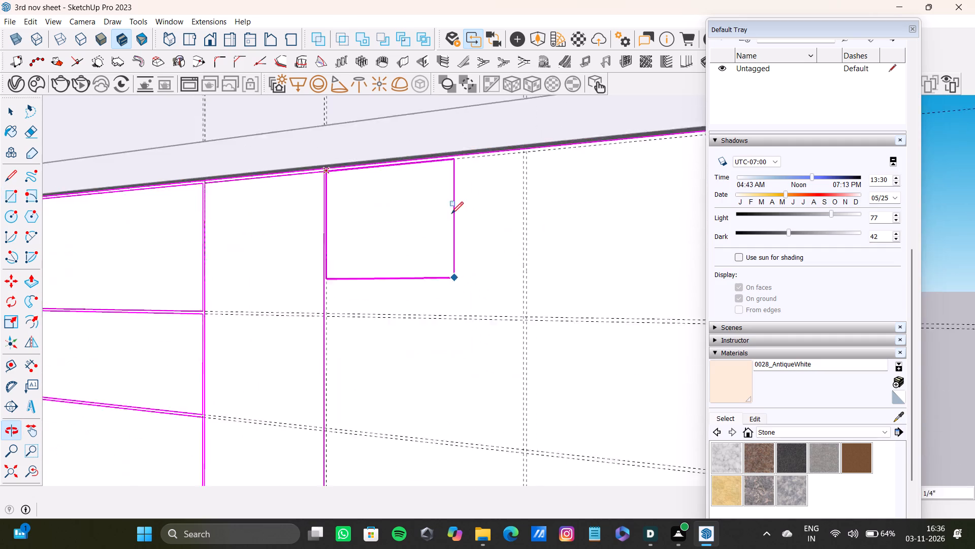
pyautogui.scroll(-3, 461, 264)
pyautogui.moveTo(491, 346); pyautogui.dragTo(478, 245, button='middle')
pyautogui.scroll(4, 475, 268)
pyautogui.keyDown('shift'); pyautogui.moveTo(474, 268); pyautogui.dragTo(472, 279, button='middle'); pyautogui.keyUp('shift')
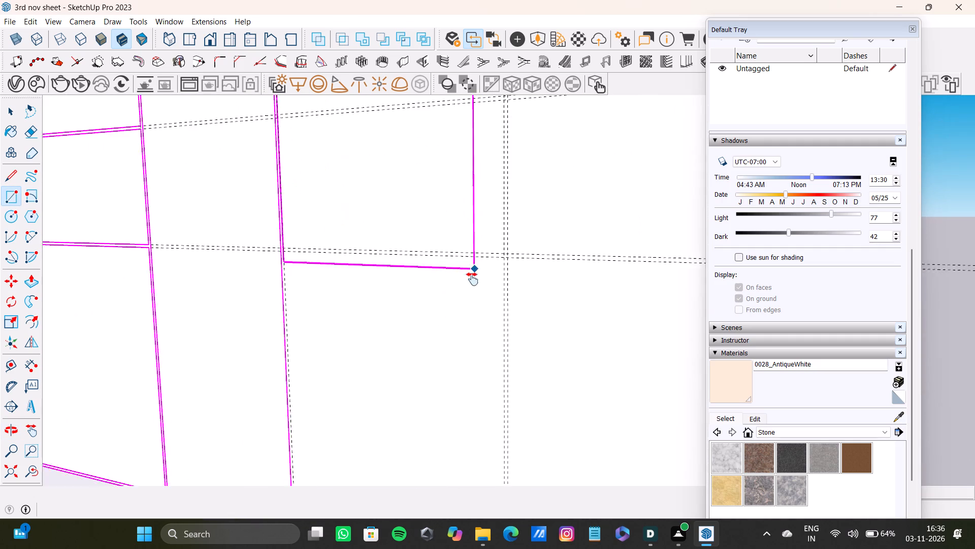
pyautogui.keyDown('shift'); pyautogui.moveTo(472, 279); pyautogui.dragTo(478, 336, button='middle'); pyautogui.keyUp('shift')
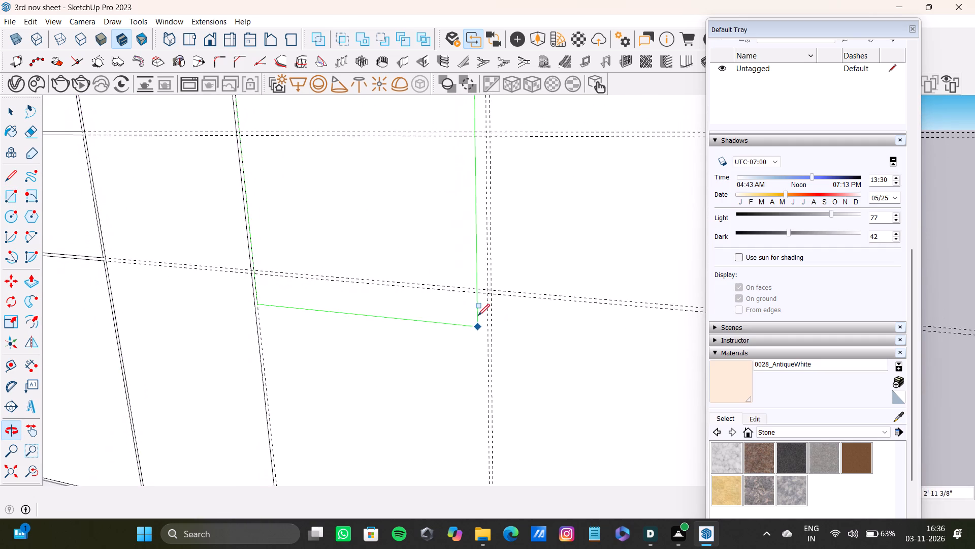
pyautogui.scroll(4, 478, 316)
pyautogui.click(492, 280)
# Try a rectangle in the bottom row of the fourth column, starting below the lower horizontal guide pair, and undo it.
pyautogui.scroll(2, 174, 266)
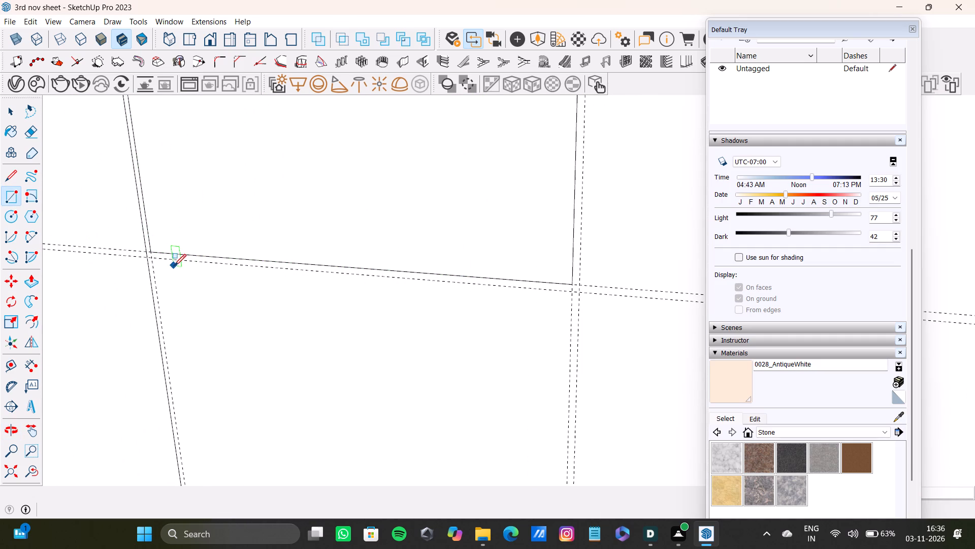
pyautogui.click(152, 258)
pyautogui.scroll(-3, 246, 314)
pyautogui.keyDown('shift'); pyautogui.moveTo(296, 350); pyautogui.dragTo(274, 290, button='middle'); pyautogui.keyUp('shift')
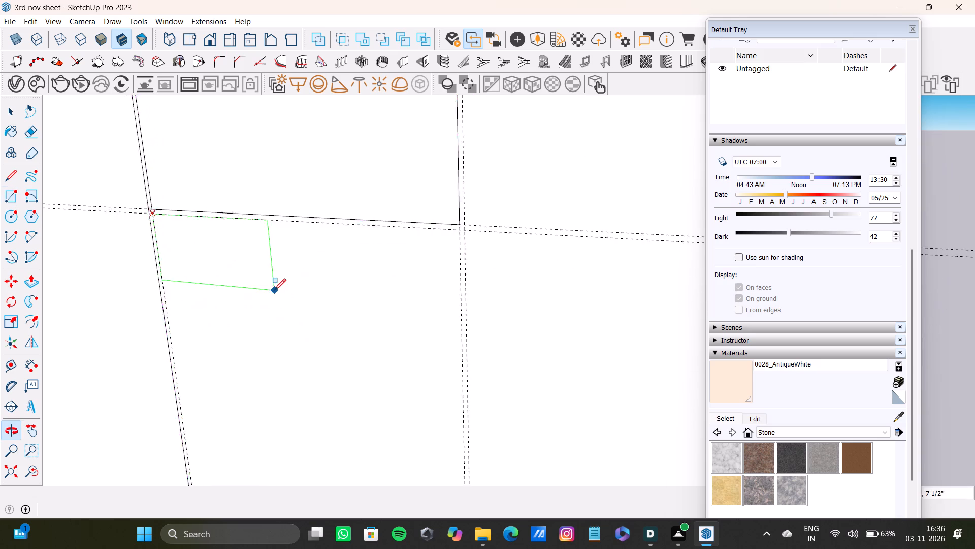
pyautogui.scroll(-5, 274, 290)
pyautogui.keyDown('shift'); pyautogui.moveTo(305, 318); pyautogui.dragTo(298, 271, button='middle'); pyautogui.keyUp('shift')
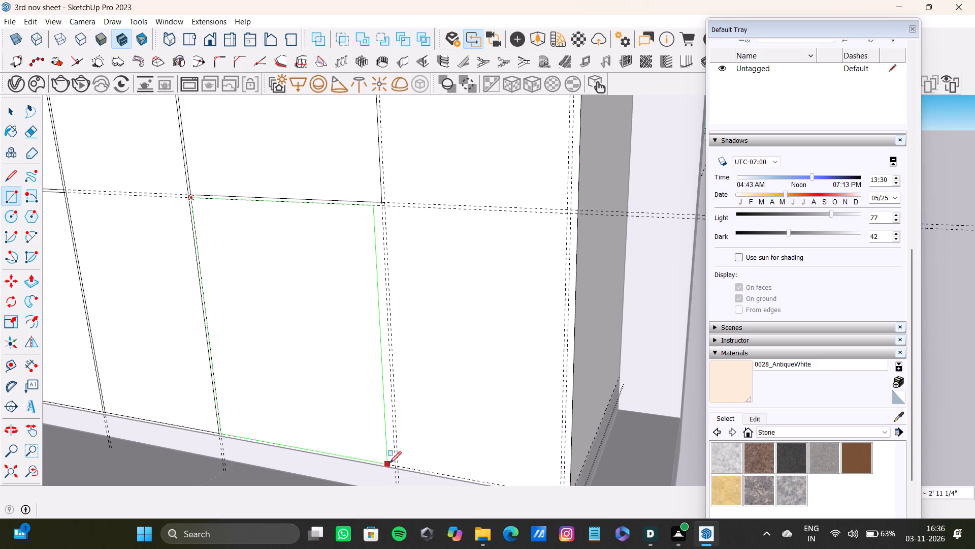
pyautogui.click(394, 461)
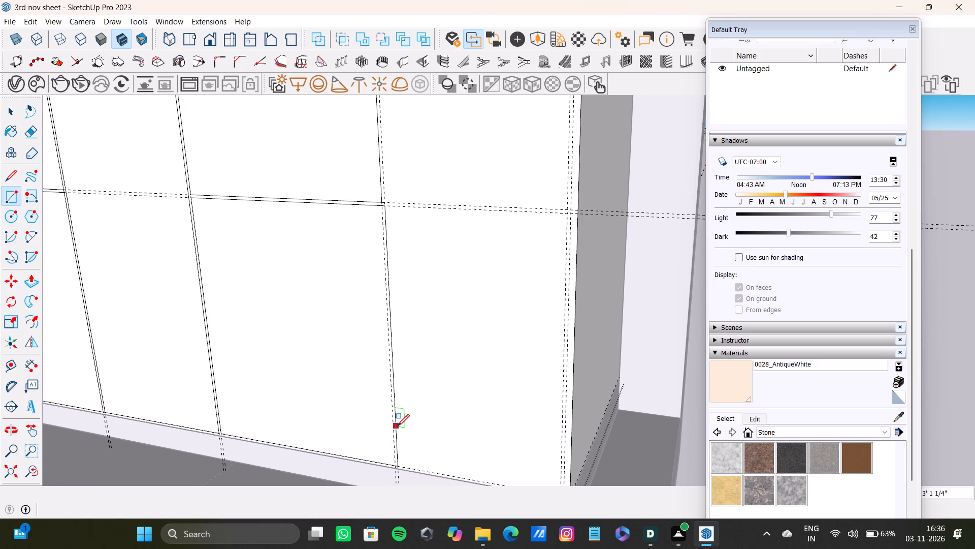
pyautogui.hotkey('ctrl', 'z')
# Draw a rectangle in the bottom row of the fourth column, from the lower horizontal guide pair to the bottom guide.
pyautogui.scroll(4, 328, 275)
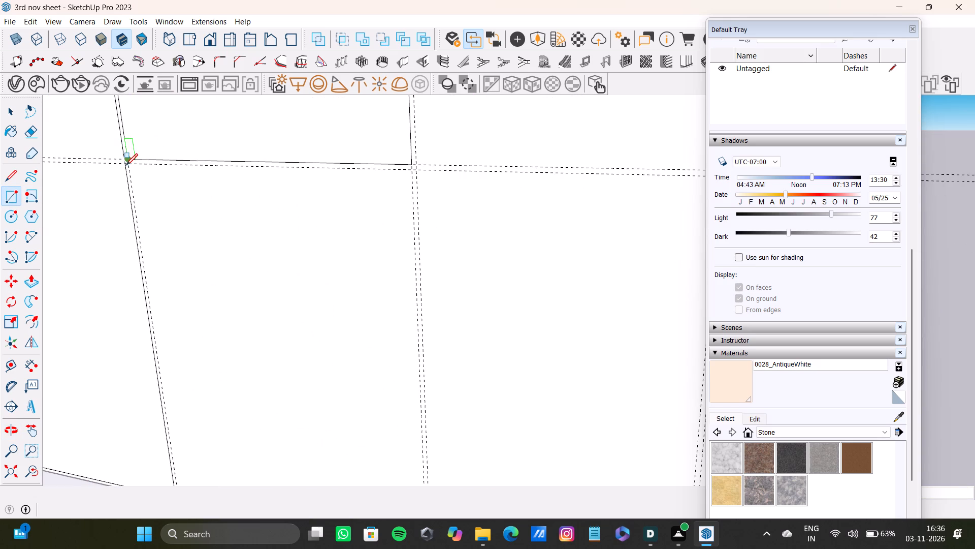
pyautogui.scroll(7, 136, 166)
pyautogui.click(122, 163)
pyautogui.scroll(-2, 314, 287)
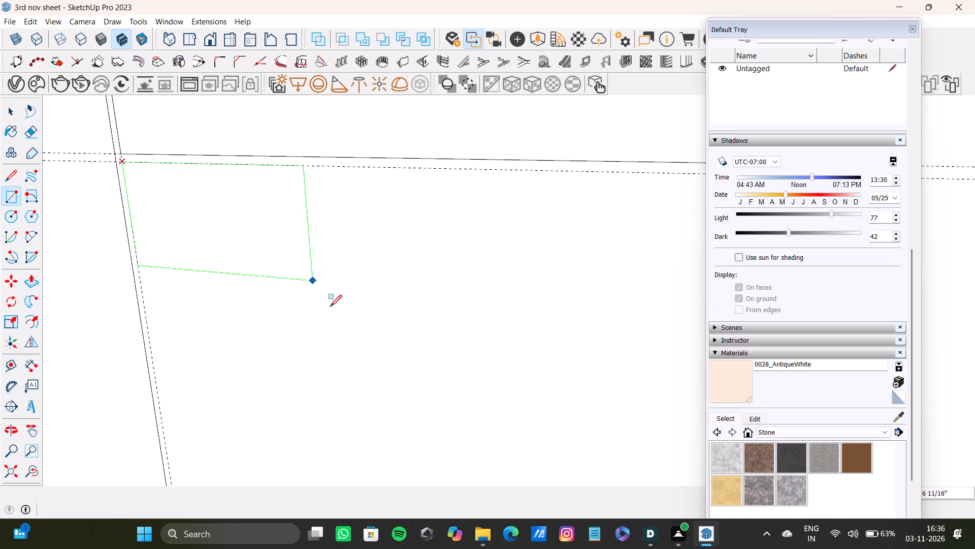
pyautogui.scroll(-6, 330, 307)
pyautogui.keyDown('shift'); pyautogui.moveTo(400, 363); pyautogui.dragTo(362, 240, button='middle'); pyautogui.keyUp('shift')
pyautogui.scroll(-3, 385, 336)
pyautogui.keyDown('shift'); pyautogui.moveTo(411, 410); pyautogui.dragTo(415, 387, button='middle'); pyautogui.keyUp('shift')
pyautogui.scroll(5, 454, 415)
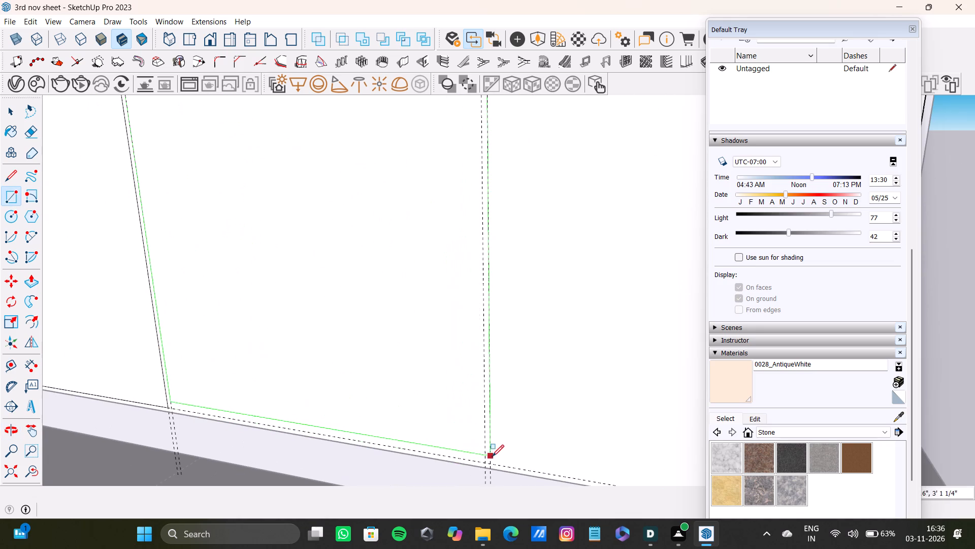
pyautogui.click(482, 465)
# Draw a rectangle in the adjoining face's last column, from the top guide down to the lower horizontal guide pair.
pyautogui.scroll(-8, 453, 347)
pyautogui.keyDown('shift'); pyautogui.moveTo(474, 277); pyautogui.dragTo(326, 475, button='middle'); pyautogui.keyUp('shift')
pyautogui.keyDown('shift'); pyautogui.scroll(-5, 337, 469); pyautogui.keyUp('shift')
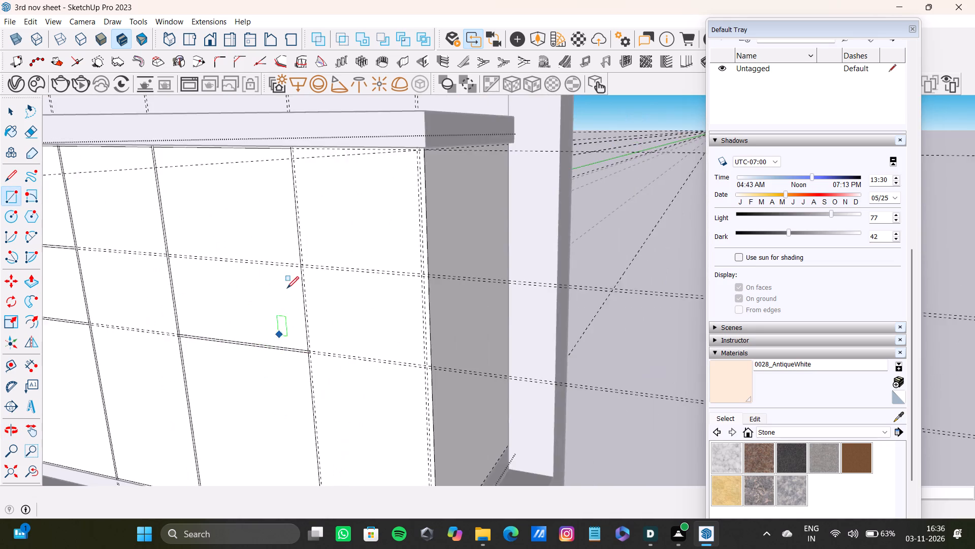
pyautogui.keyDown('shift'); pyautogui.scroll(-2, 287, 288); pyautogui.keyUp('shift')
pyautogui.keyDown('shift'); pyautogui.moveTo(287, 281); pyautogui.dragTo(338, 282, button='middle'); pyautogui.keyUp('shift')
pyautogui.scroll(16, 323, 226)
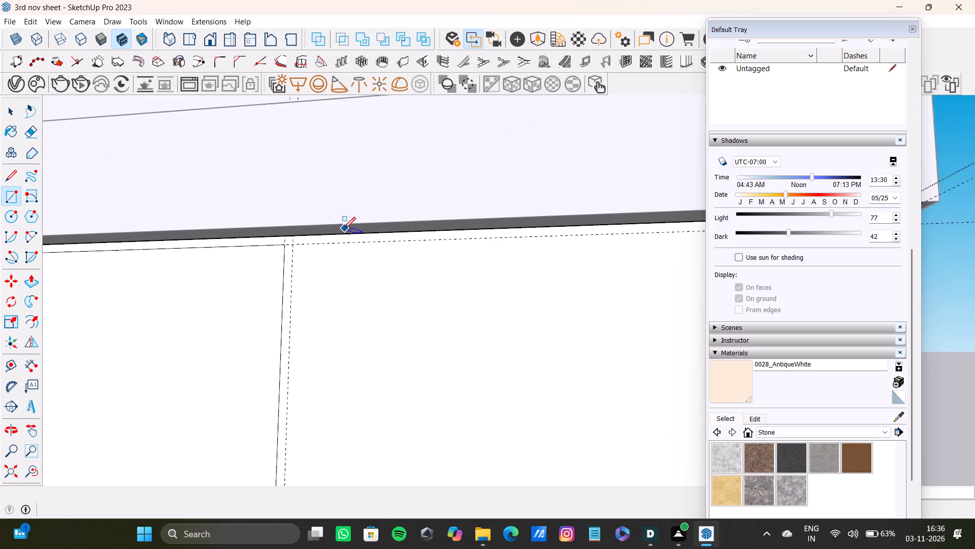
pyautogui.scroll(1, 344, 229)
pyautogui.click(283, 246)
pyautogui.scroll(-8, 407, 326)
pyautogui.keyDown('shift'); pyautogui.moveTo(426, 364); pyautogui.dragTo(247, 262, button='middle'); pyautogui.keyUp('shift')
pyautogui.scroll(-4, 227, 258)
pyautogui.moveTo(296, 319); pyautogui.dragTo(297, 307, button='middle')
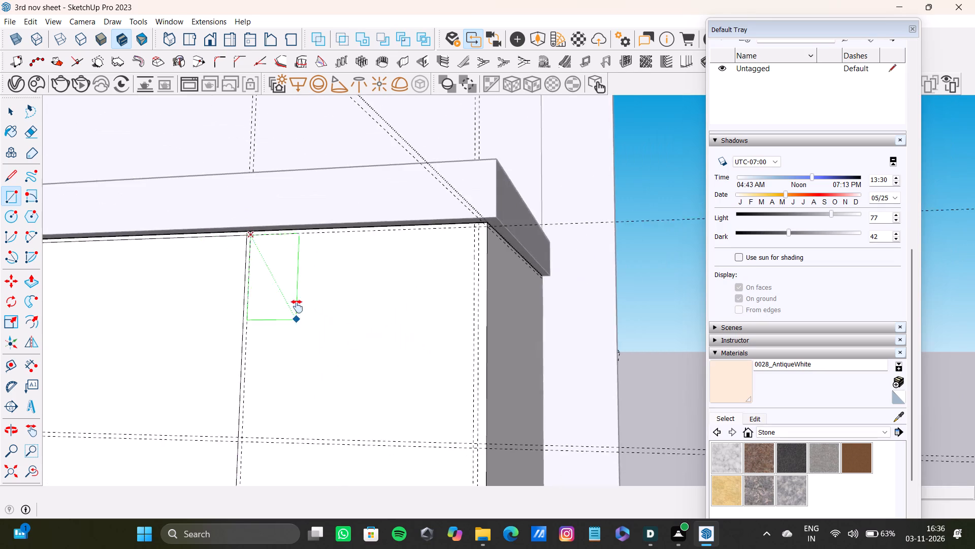
pyautogui.moveTo(297, 307); pyautogui.dragTo(346, 204, button='middle')
pyautogui.scroll(-4, 370, 295)
pyautogui.moveTo(458, 411); pyautogui.dragTo(414, 309, button='middle')
pyautogui.scroll(5, 426, 330)
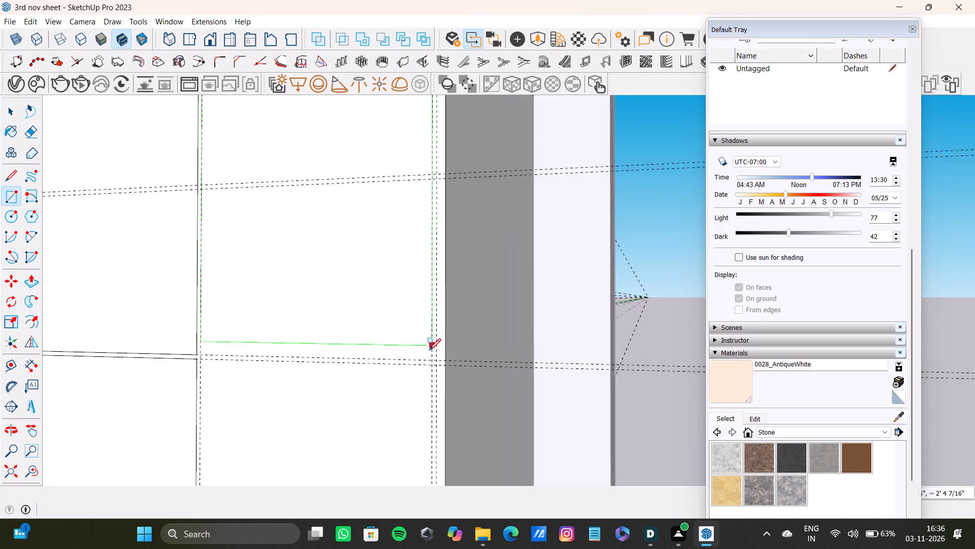
pyautogui.click(431, 362)
# Draw a rectangle in the bottom row of the last column, from the lower horizontal guide pair to the bottom guide.
pyautogui.keyDown('shift'); pyautogui.moveTo(360, 357); pyautogui.dragTo(450, 286, button='middle'); pyautogui.keyUp('shift')
pyautogui.scroll(5, 158, 296)
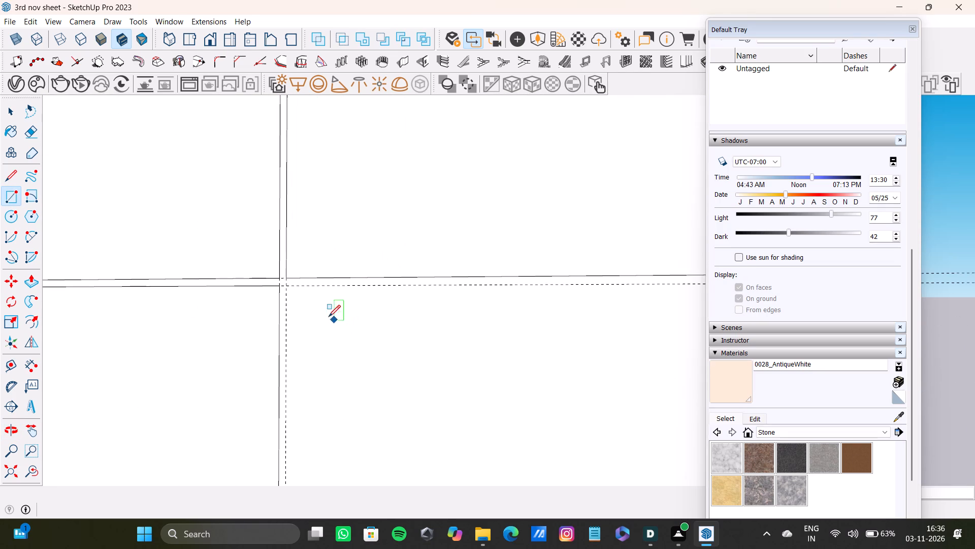
pyautogui.click(284, 285)
pyautogui.scroll(-6, 395, 382)
pyautogui.keyDown('shift'); pyautogui.moveTo(400, 395); pyautogui.dragTo(376, 325, button='middle'); pyautogui.keyUp('shift')
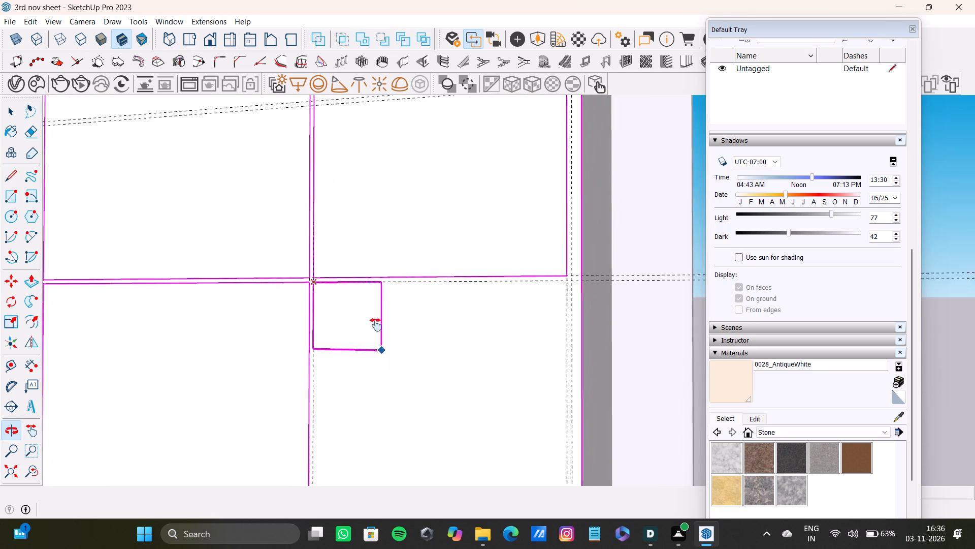
pyautogui.keyDown('shift'); pyautogui.moveTo(376, 325); pyautogui.dragTo(359, 299, button='middle'); pyautogui.keyUp('shift')
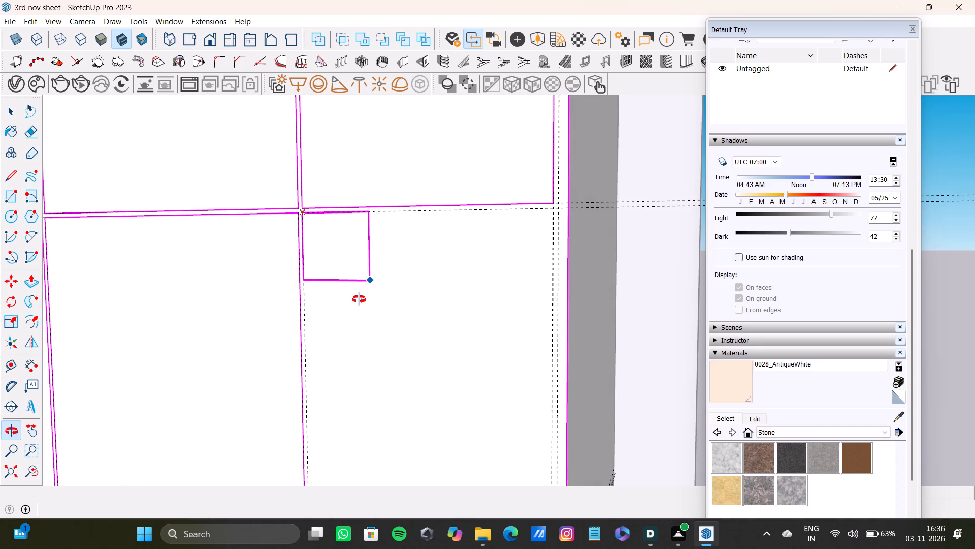
pyautogui.keyDown('shift'); pyautogui.moveTo(359, 299); pyautogui.dragTo(347, 261, button='middle'); pyautogui.keyUp('shift')
pyautogui.scroll(-3, 348, 260)
pyautogui.keyDown('shift'); pyautogui.moveTo(452, 374); pyautogui.dragTo(439, 299, button='middle'); pyautogui.keyUp('shift')
pyautogui.scroll(5, 444, 381)
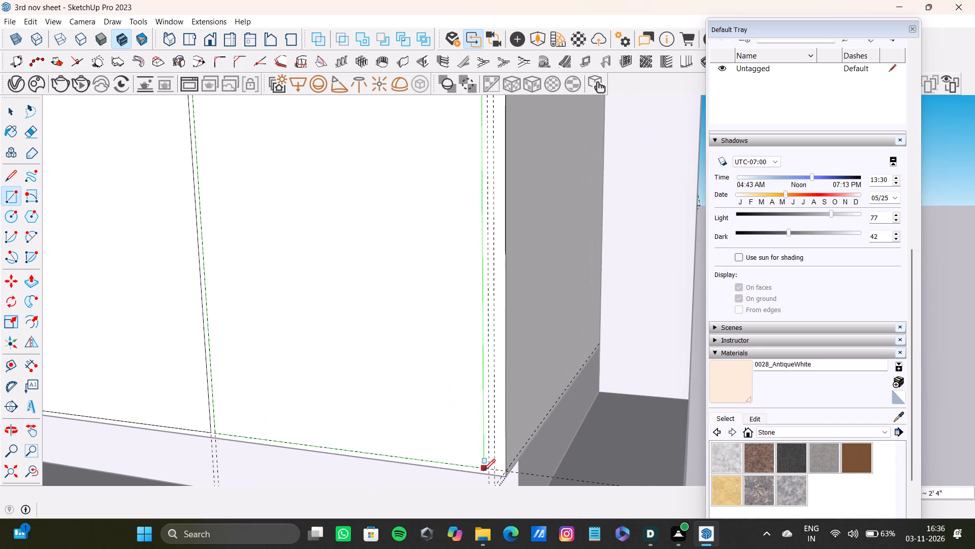
pyautogui.click(490, 470)
# Push/Pull the wide full-height panel nearest the counter's free end slightly outward from the block face.
pyautogui.click(13, 467)
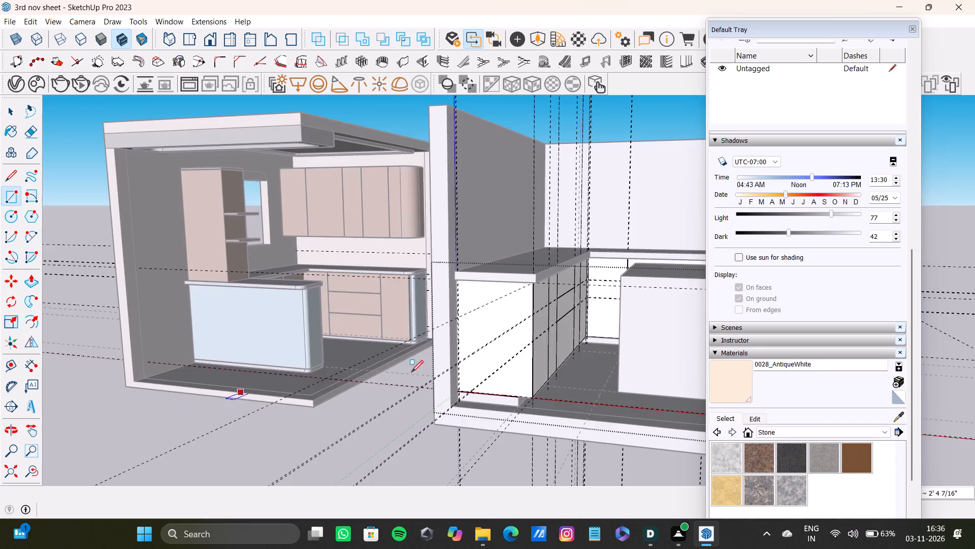
pyautogui.moveTo(417, 368); pyautogui.dragTo(274, 389, button='middle')
pyautogui.scroll(8, 398, 339)
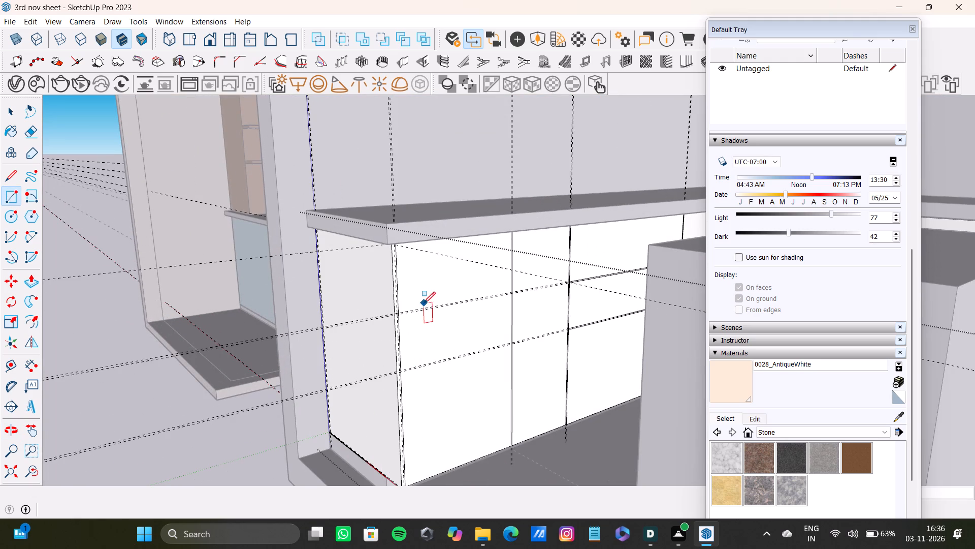
pyautogui.press('space')
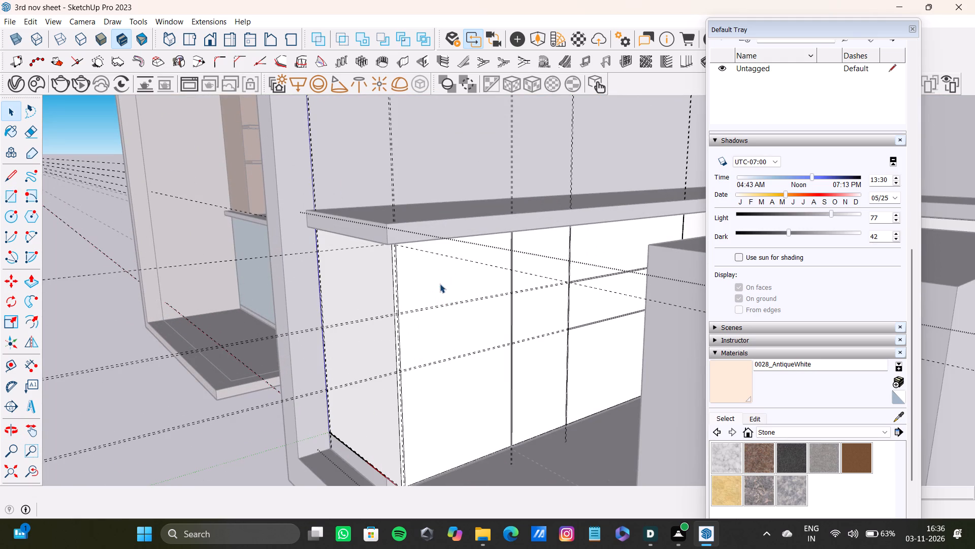
pyautogui.press('space')
pyautogui.click(443, 265)
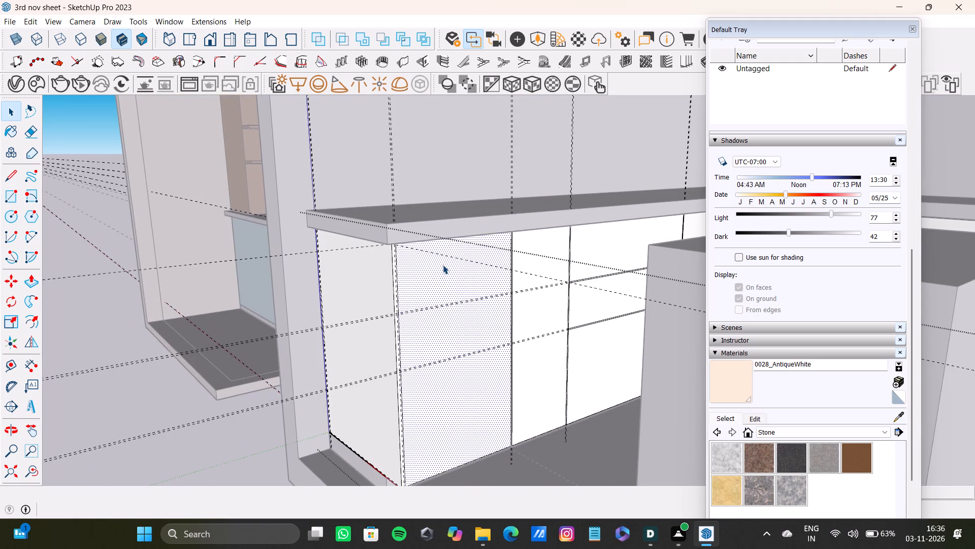
pyautogui.press('p')
pyautogui.moveTo(443, 265); pyautogui.dragTo(445, 271)
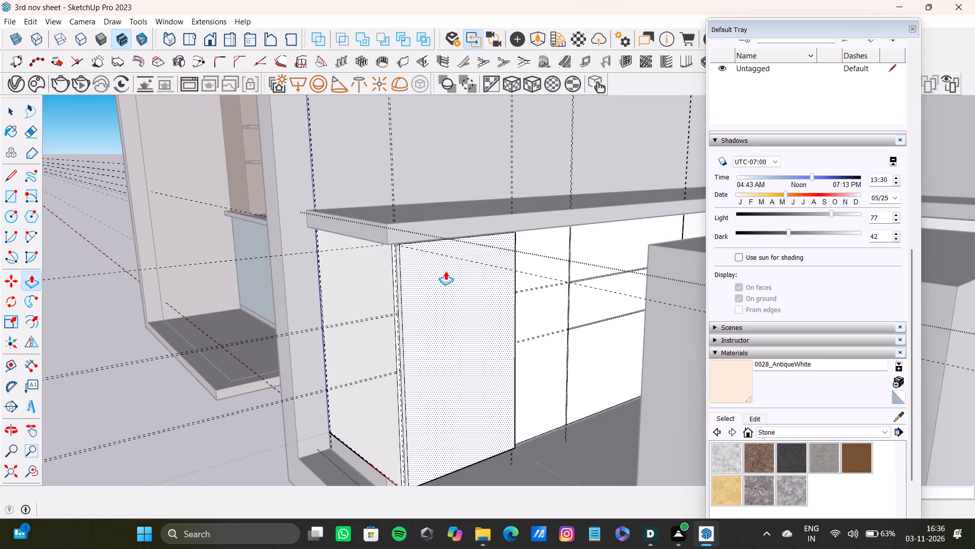
# Push/Pull the narrow full-height panel beside the wide one slightly outward from the block face.
pyautogui.moveTo(455, 270); pyautogui.dragTo(410, 276, button='middle')
pyautogui.press('space')
pyautogui.click(497, 257)
pyautogui.press('p')
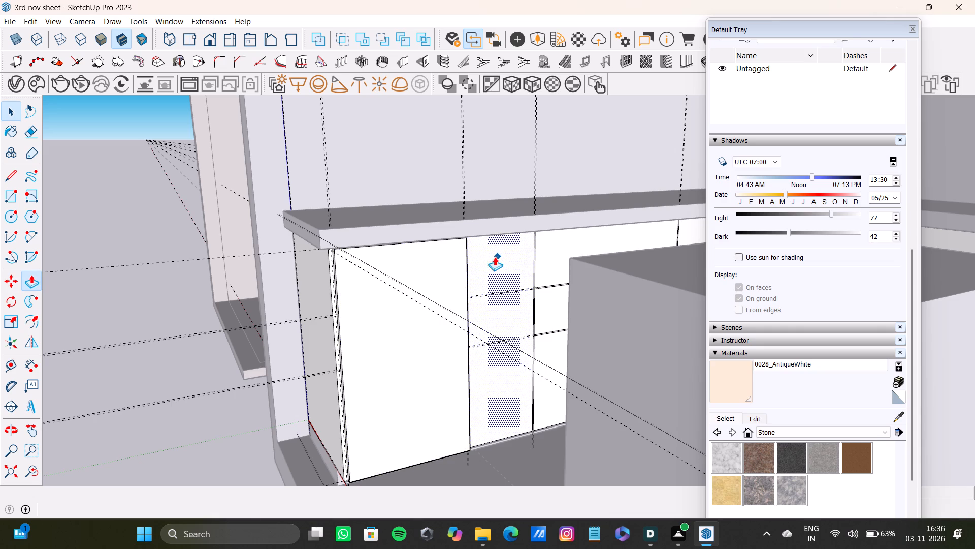
pyautogui.moveTo(484, 257); pyautogui.dragTo(449, 275)
# Push/Pull the top panel of the three-row column beside the narrow panel slightly outward.
pyautogui.press('space')
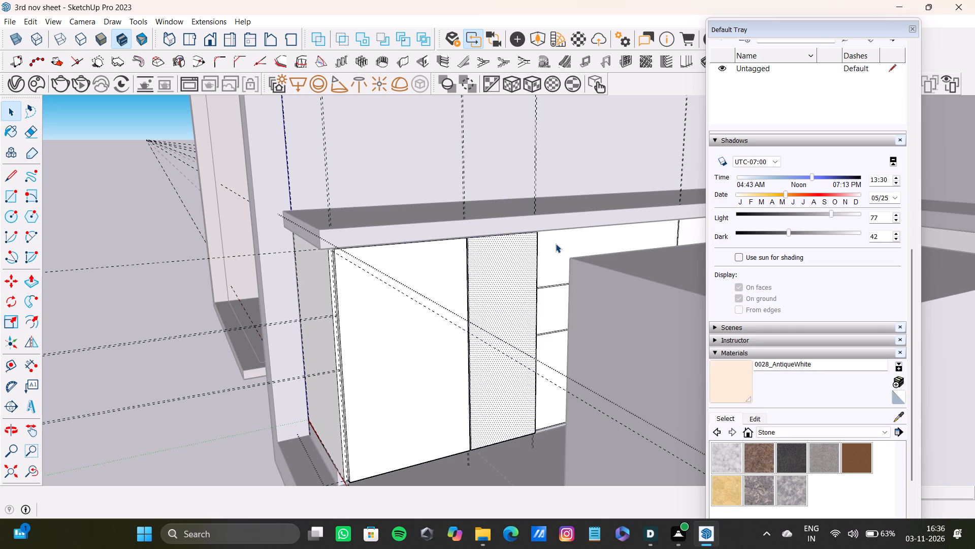
pyautogui.click(556, 243)
pyautogui.press('p')
pyautogui.moveTo(548, 247); pyautogui.dragTo(519, 260)
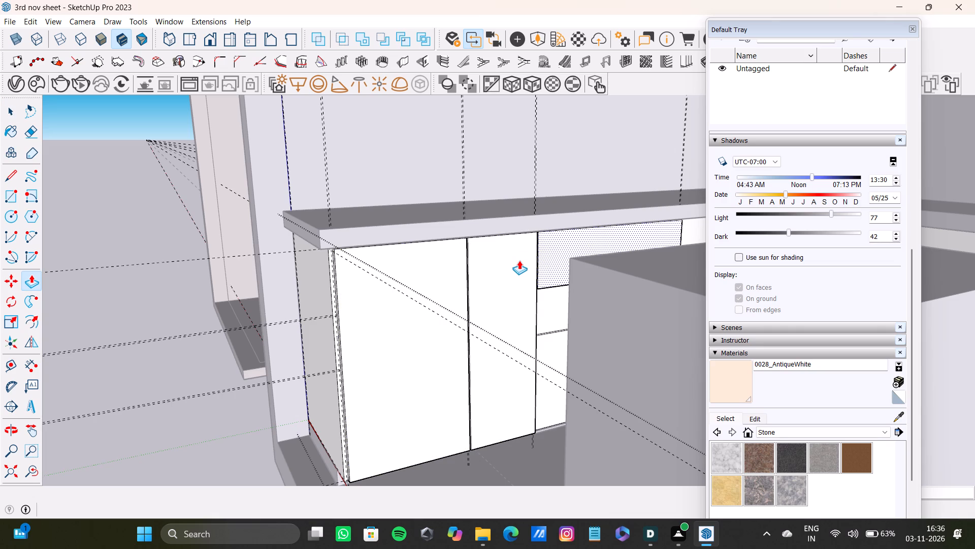
pyautogui.scroll(5, 519, 261)
pyautogui.moveTo(597, 323); pyautogui.dragTo(568, 378, button='middle')
pyautogui.scroll(-8, 552, 385)
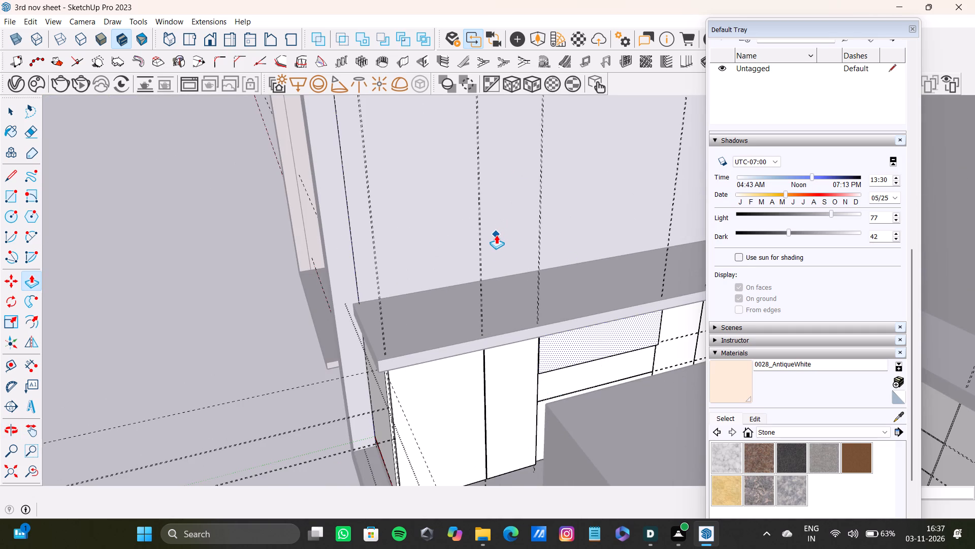
# Push/Pull the middle panel of the three-row column slightly outward from the block face.
pyautogui.keyDown('shift'); pyautogui.moveTo(494, 242); pyautogui.dragTo(291, 238, button='middle'); pyautogui.keyUp('shift')
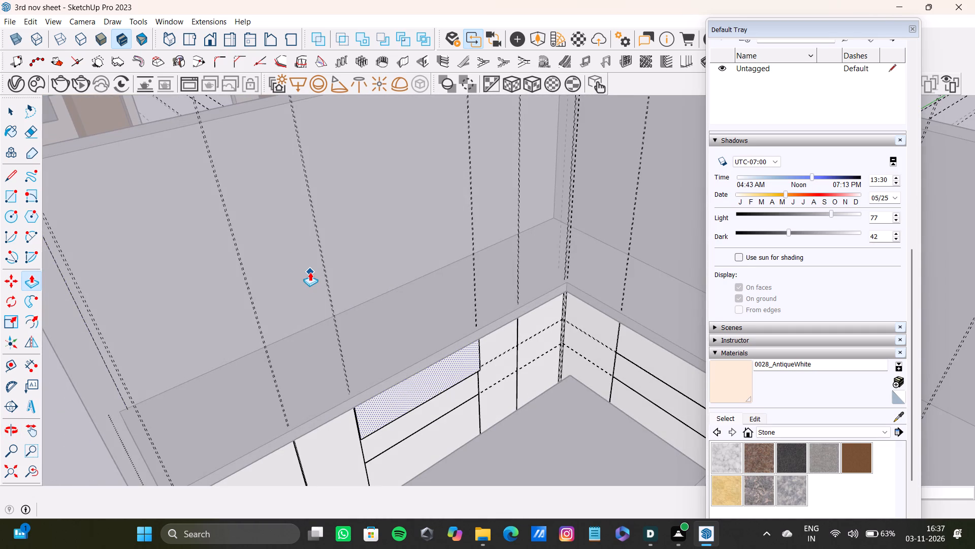
pyautogui.scroll(7, 370, 442)
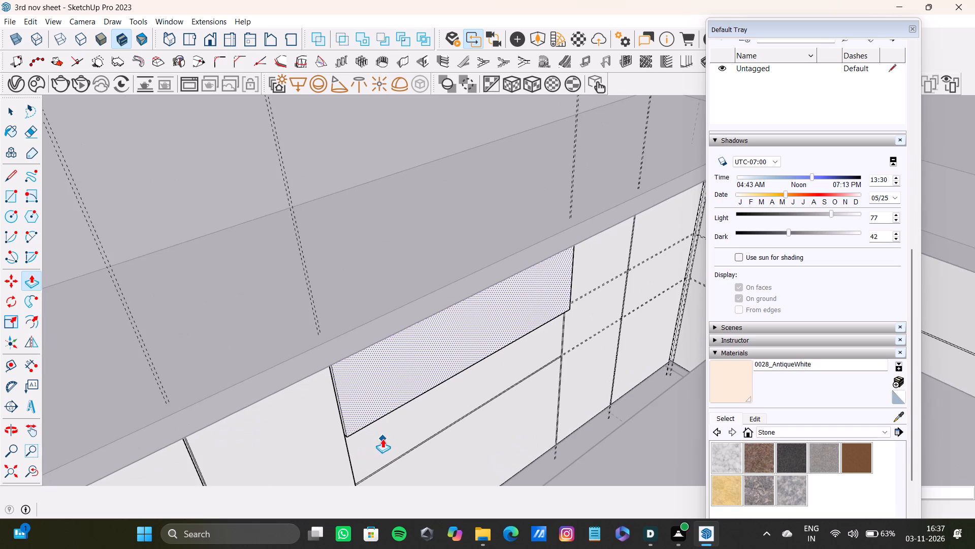
pyautogui.press('space')
pyautogui.click(375, 439)
pyautogui.press('p')
pyautogui.moveTo(374, 439); pyautogui.dragTo(369, 400)
# Push/Pull the bottom panel of the three-row column slightly outward from the block face.
pyautogui.press('space')
pyautogui.click(462, 467)
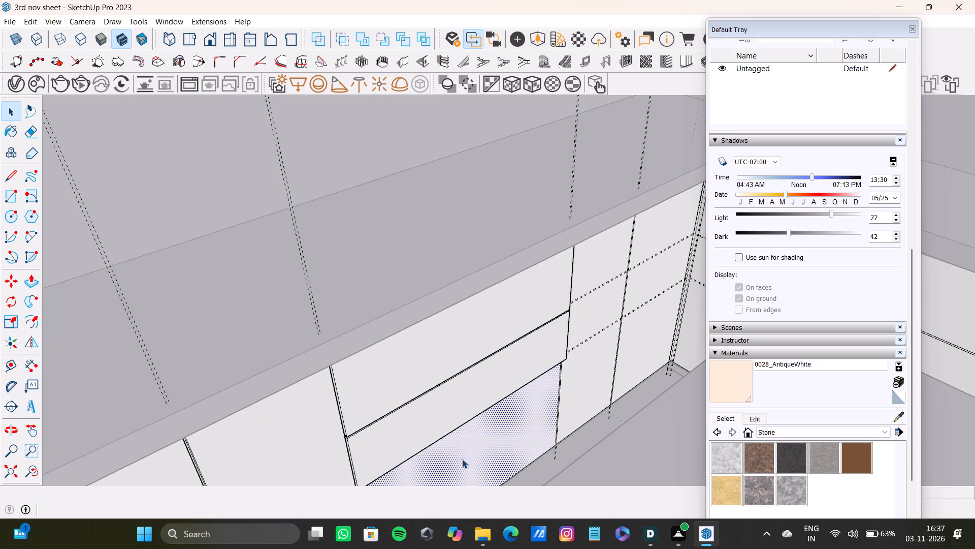
pyautogui.press('p')
pyautogui.moveTo(462, 459); pyautogui.dragTo(424, 414)
# Push/Pull the narrow full-height panel between the three-row column and the corner panel slightly outward.
pyautogui.press('space')
pyautogui.click(599, 272)
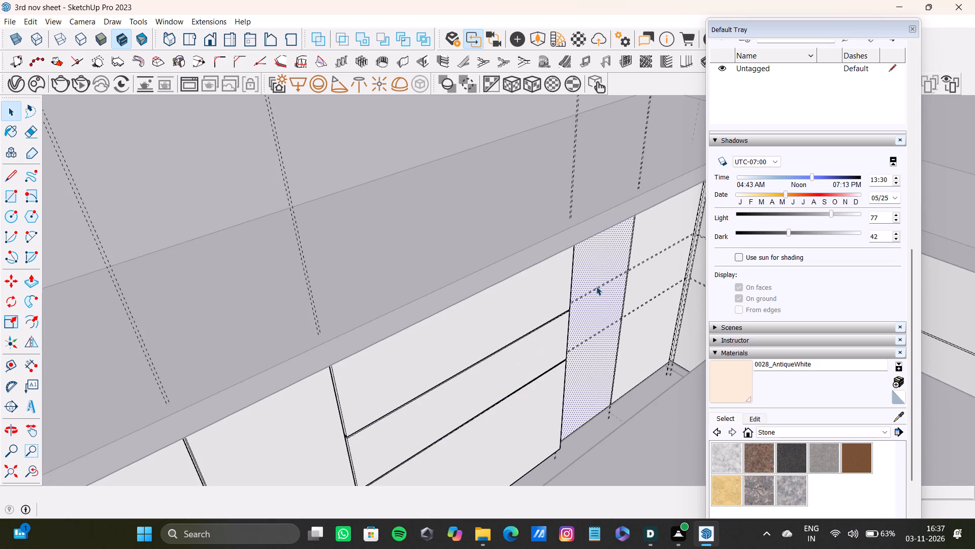
pyautogui.press('p')
pyautogui.moveTo(593, 286); pyautogui.dragTo(556, 286)
# Push/Pull the full-height panel next to the block's inside corner slightly outward from the block face.
pyautogui.press('space')
pyautogui.click(654, 248)
pyautogui.press('p')
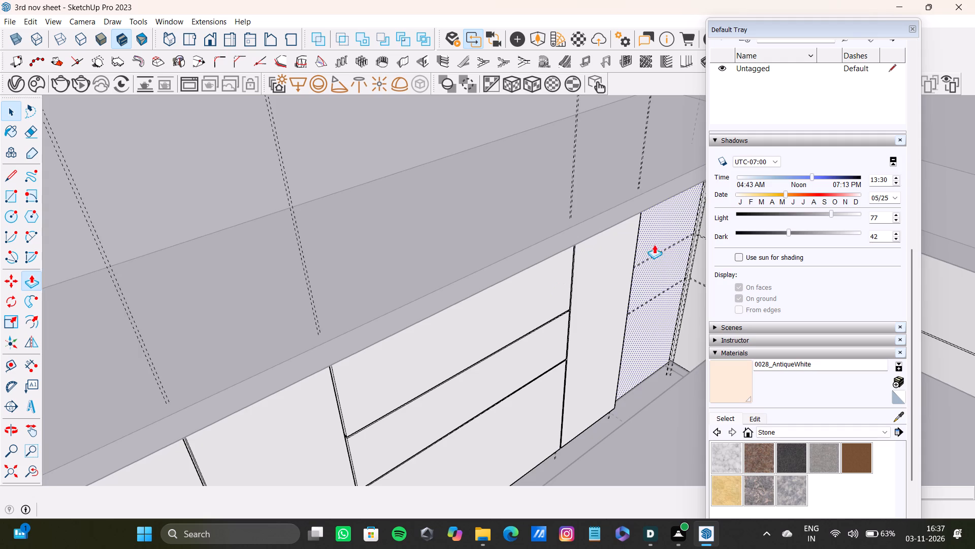
pyautogui.moveTo(646, 246); pyautogui.dragTo(580, 265)
pyautogui.scroll(-7, 584, 287)
pyautogui.keyDown('shift'); pyautogui.moveTo(582, 298); pyautogui.dragTo(389, 377, button='middle'); pyautogui.keyUp('shift')
pyautogui.scroll(13, 528, 344)
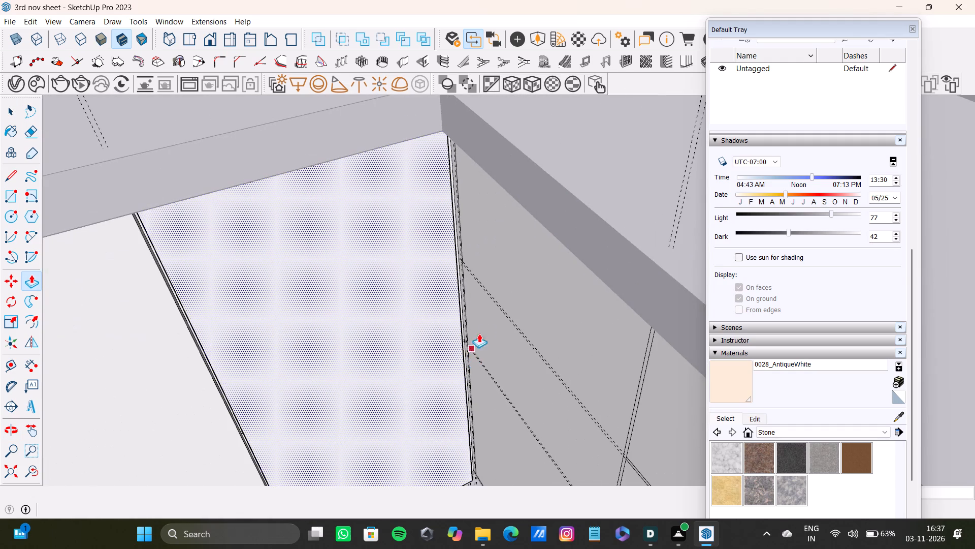
pyautogui.moveTo(489, 324); pyautogui.dragTo(541, 271, button='middle')
pyautogui.click(511, 125)
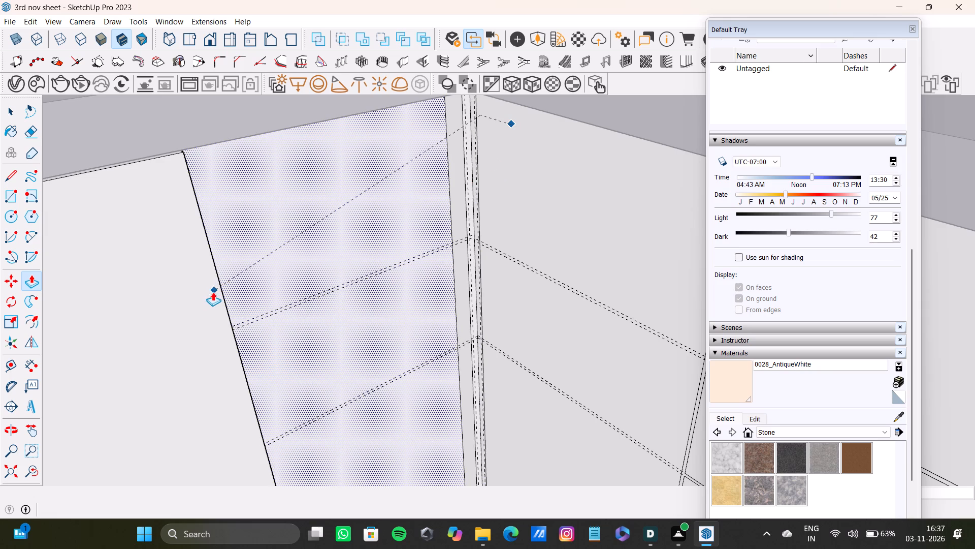
pyautogui.click(187, 293)
pyautogui.scroll(1, 118, 306)
pyautogui.moveTo(121, 303); pyautogui.dragTo(170, 282, button='middle')
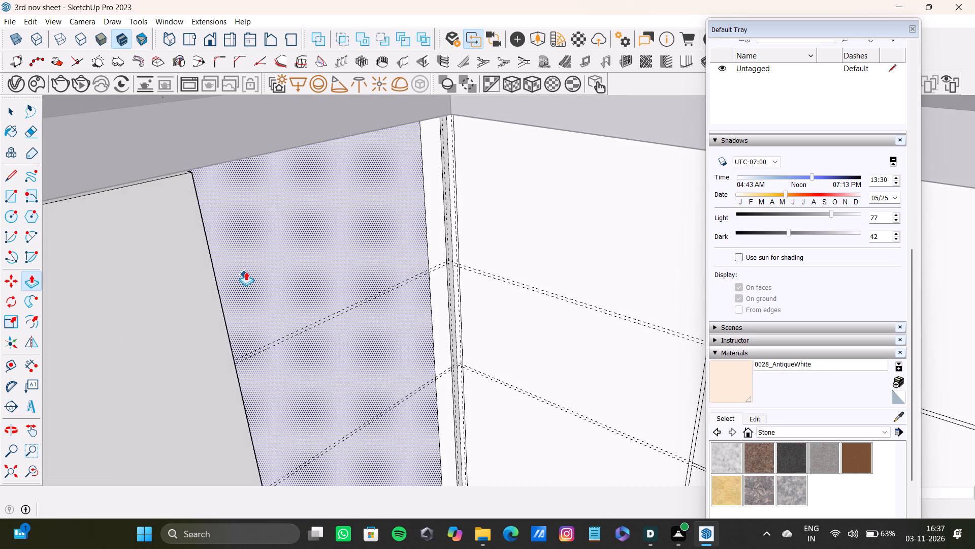
pyautogui.moveTo(246, 271); pyautogui.dragTo(167, 318)
# Select the first panel on the adjoining run and examine the inside corner where it meets the extruded corner panel.
pyautogui.press('space')
pyautogui.click(492, 217)
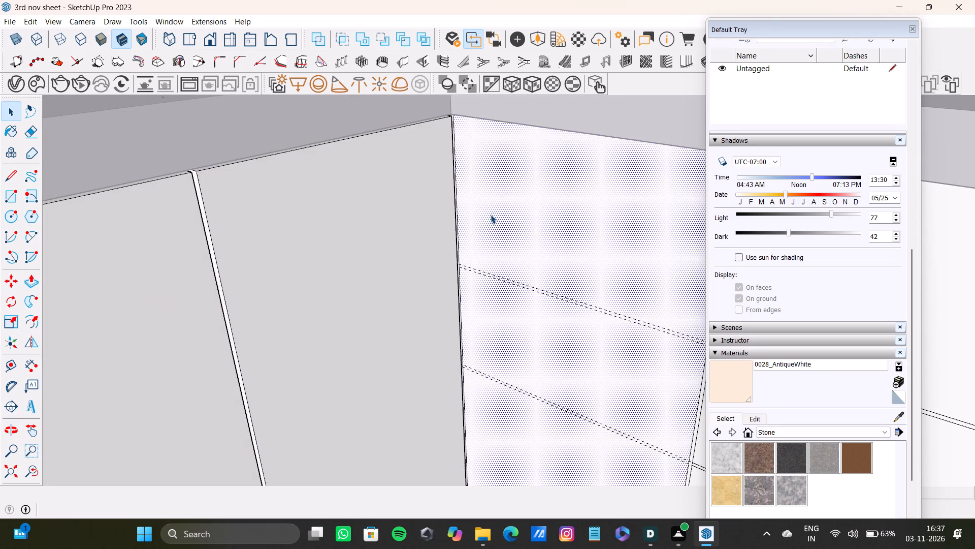
pyautogui.scroll(20, 451, 89)
pyautogui.scroll(2, 451, 89)
pyautogui.moveTo(508, 135); pyautogui.dragTo(432, 161, button='middle')
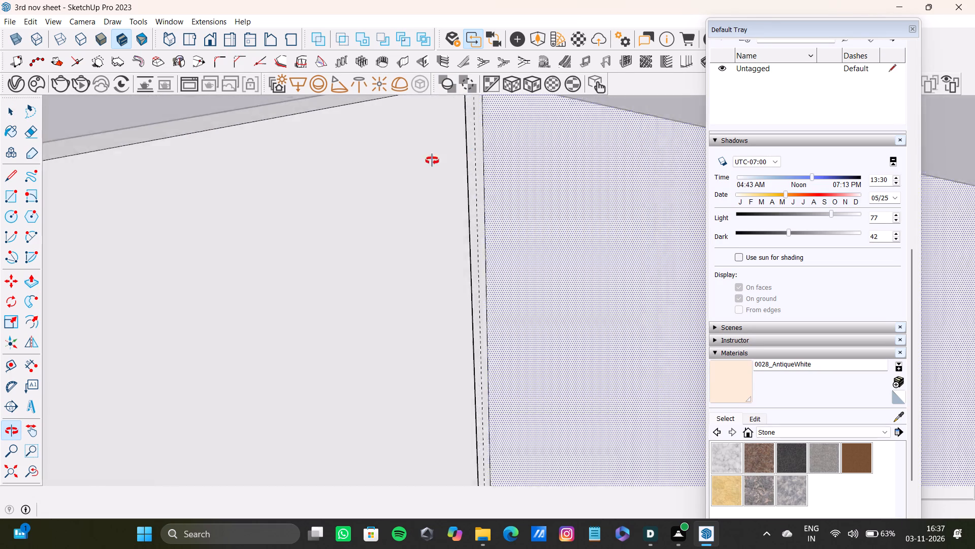
pyautogui.moveTo(432, 161); pyautogui.dragTo(401, 185, button='middle')
pyautogui.scroll(3, 499, 148)
pyautogui.scroll(-20, 499, 148)
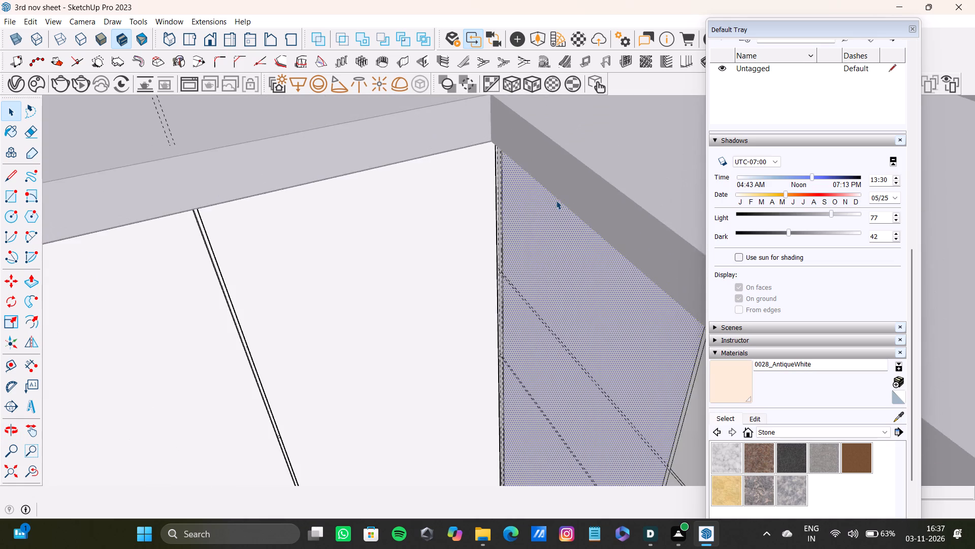
pyautogui.moveTo(556, 200); pyautogui.dragTo(549, 153, button='middle')
pyautogui.scroll(3, 569, 252)
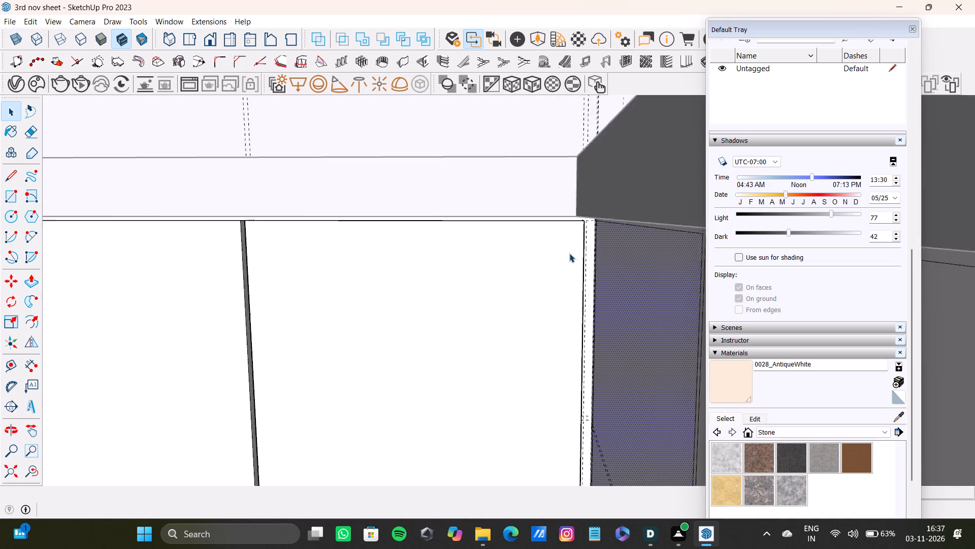
pyautogui.scroll(20, 569, 253)
pyautogui.scroll(1, 569, 253)
pyautogui.moveTo(613, 204); pyautogui.dragTo(600, 205, button='middle')
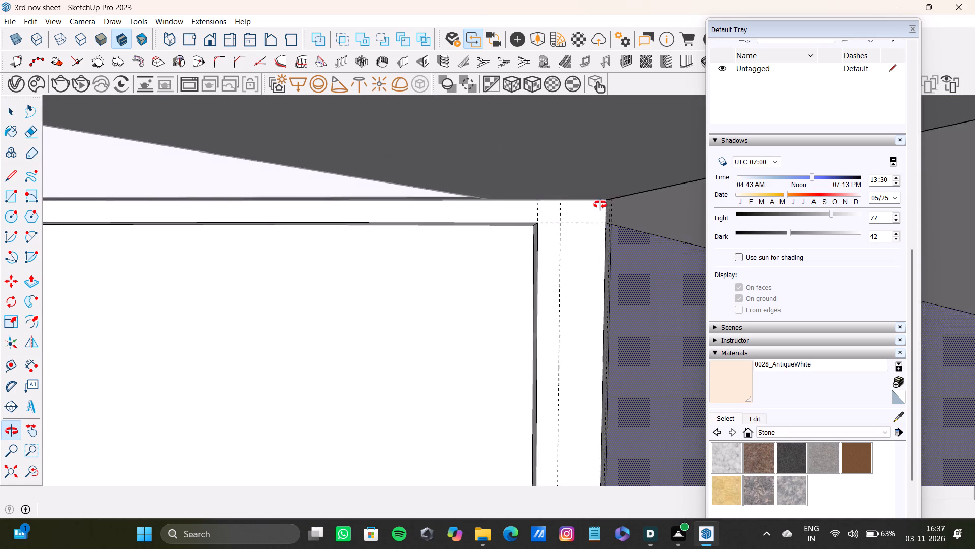
pyautogui.moveTo(600, 205); pyautogui.dragTo(601, 220, button='middle')
pyautogui.scroll(3, 559, 248)
pyautogui.click(11, 472)
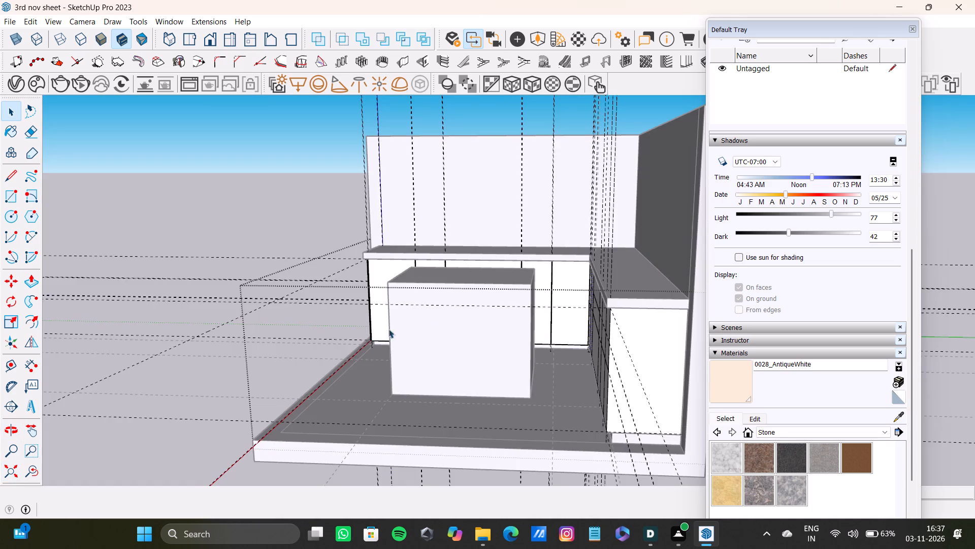
pyautogui.scroll(20, 454, 309)
pyautogui.scroll(2, 454, 309)
pyautogui.moveTo(623, 251); pyautogui.dragTo(599, 199, button='middle')
pyautogui.scroll(11, 633, 235)
pyautogui.moveTo(642, 225); pyautogui.dragTo(592, 237, button='middle')
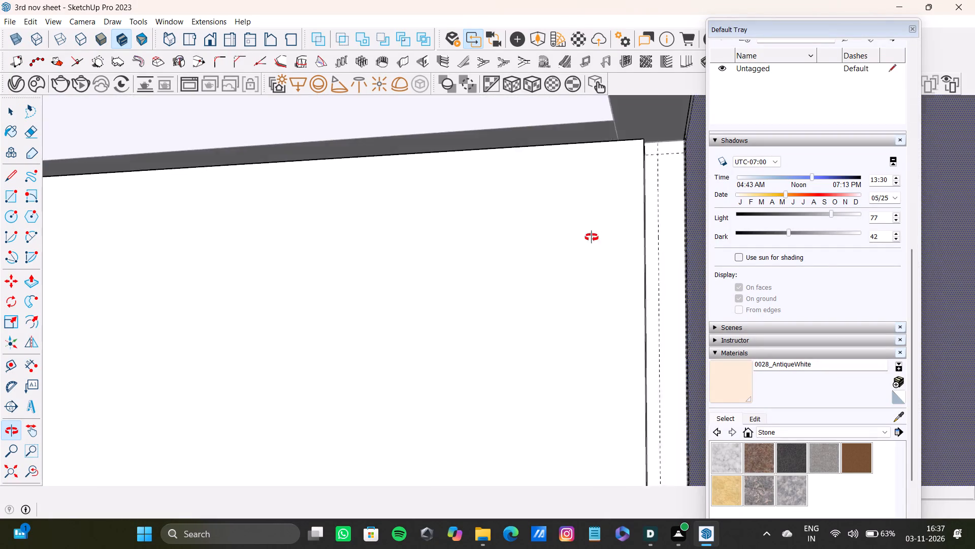
pyautogui.moveTo(592, 237); pyautogui.dragTo(612, 258, button='middle')
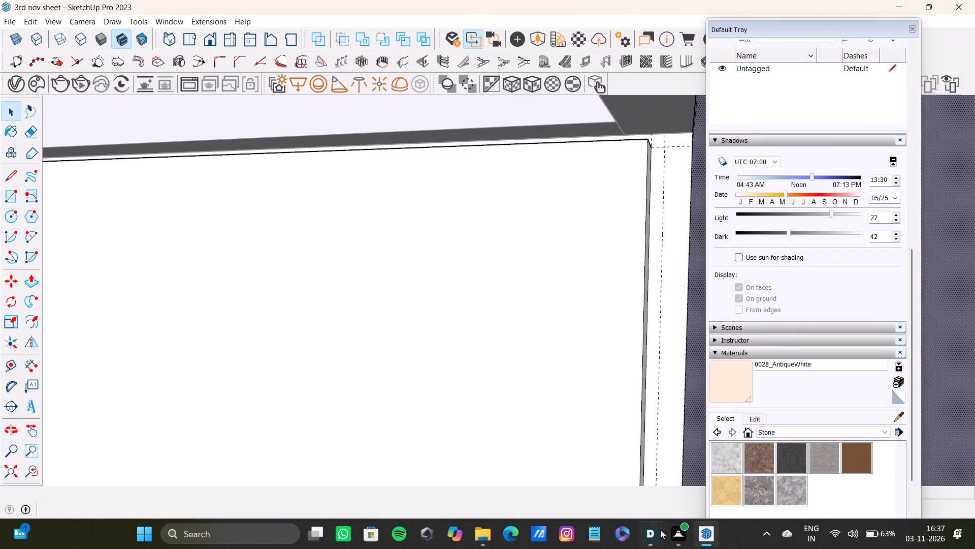
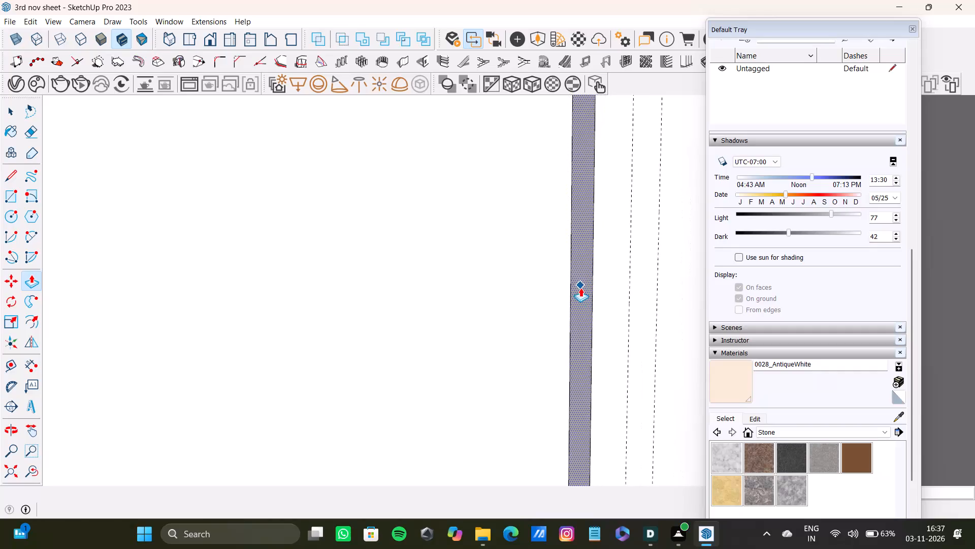
# Push/Pull the first full-height panel on the adjoining run, beside the inside corner, slightly outward from the block face.
pyautogui.click(10, 469)
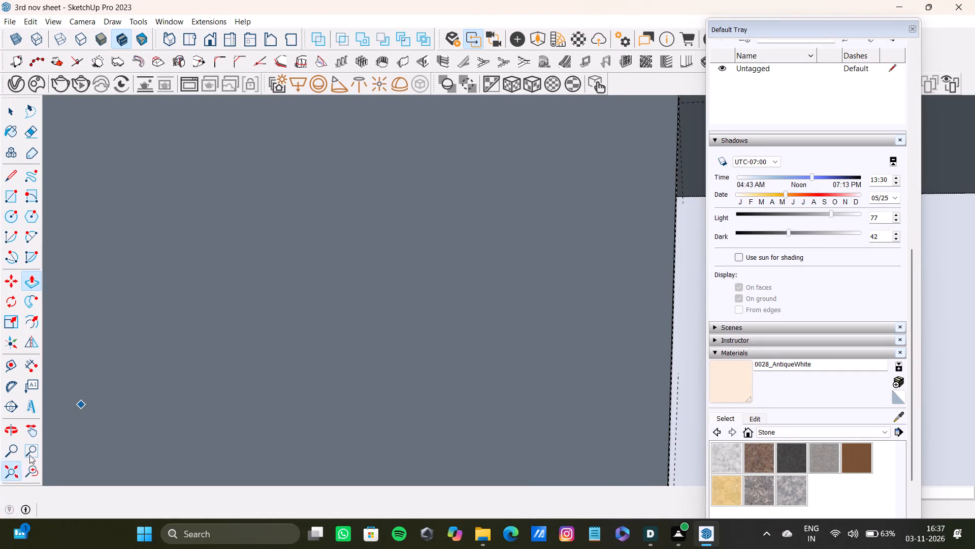
pyautogui.moveTo(230, 410); pyautogui.dragTo(173, 469, button='middle')
pyautogui.scroll(8, 388, 378)
pyautogui.scroll(8, 609, 298)
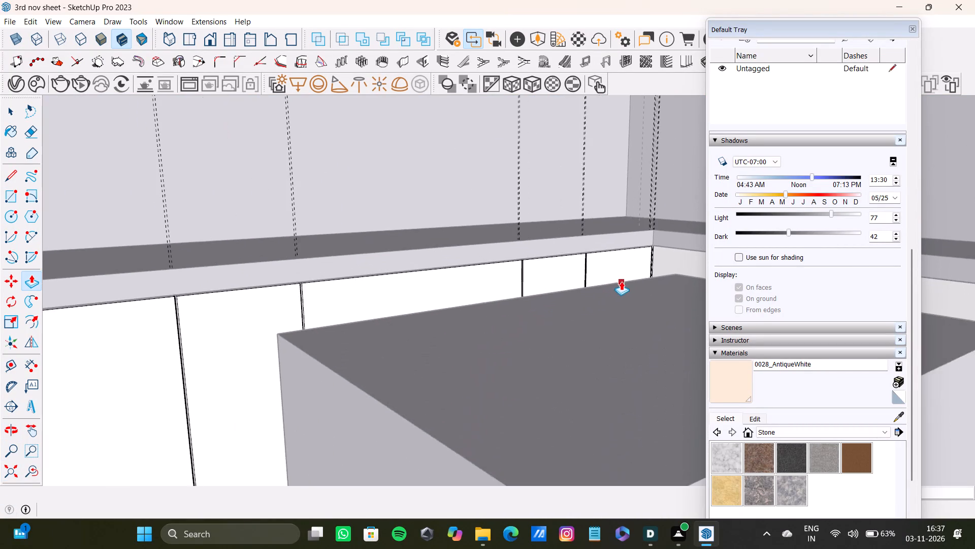
pyautogui.keyDown('shift'); pyautogui.moveTo(621, 280); pyautogui.dragTo(523, 356, button='middle'); pyautogui.keyUp('shift')
pyautogui.scroll(14, 543, 345)
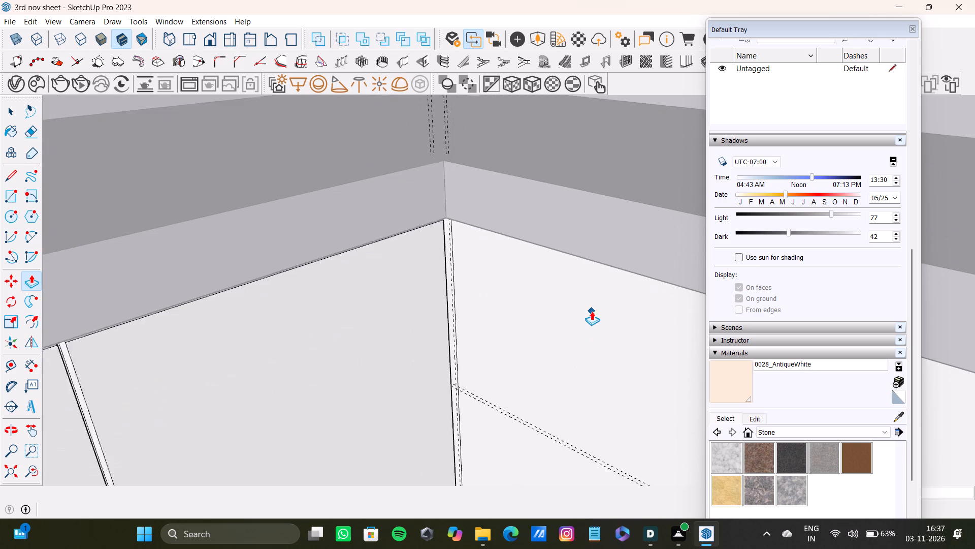
pyautogui.scroll(1, 592, 311)
pyautogui.click(499, 289)
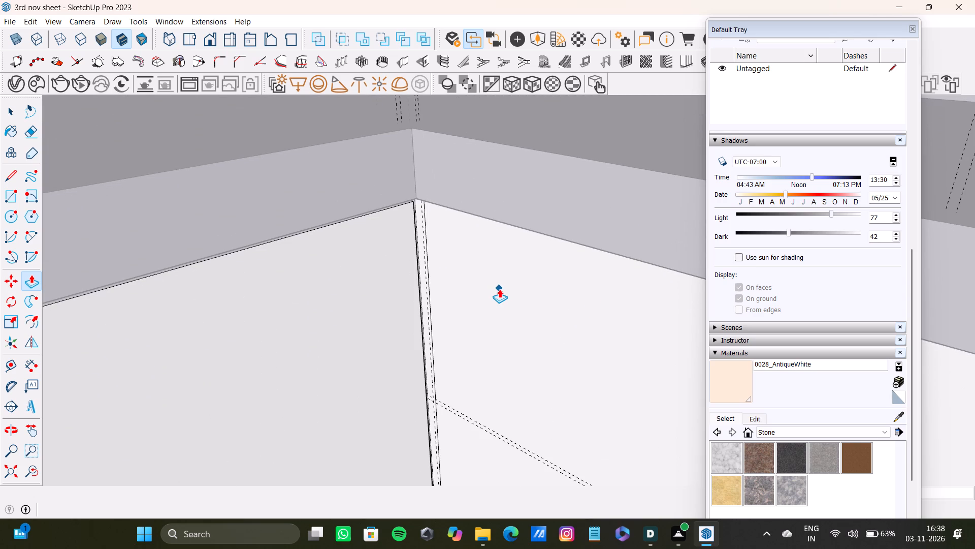
pyautogui.press('space')
pyautogui.click(499, 289)
pyautogui.press('p')
pyautogui.moveTo(495, 292); pyautogui.dragTo(487, 294)
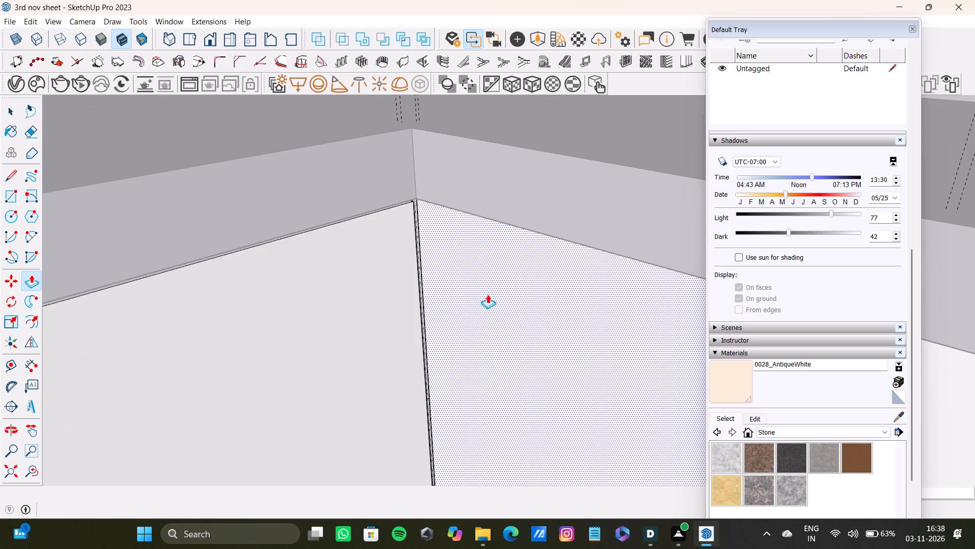
pyautogui.moveTo(487, 294); pyautogui.dragTo(487, 296)
# Push/Pull the top panel of the adjoining run's three-row column slightly outward from the block face.
pyautogui.scroll(-9, 495, 307)
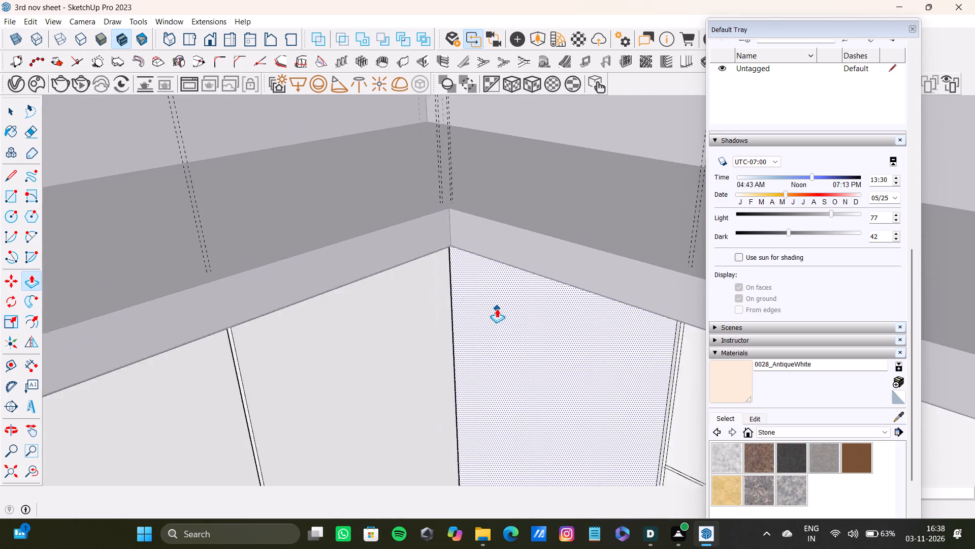
pyautogui.scroll(-6, 497, 309)
pyautogui.keyDown('shift'); pyautogui.moveTo(528, 334); pyautogui.dragTo(390, 288, button='middle'); pyautogui.keyUp('shift')
pyautogui.press('space')
pyautogui.click(456, 322)
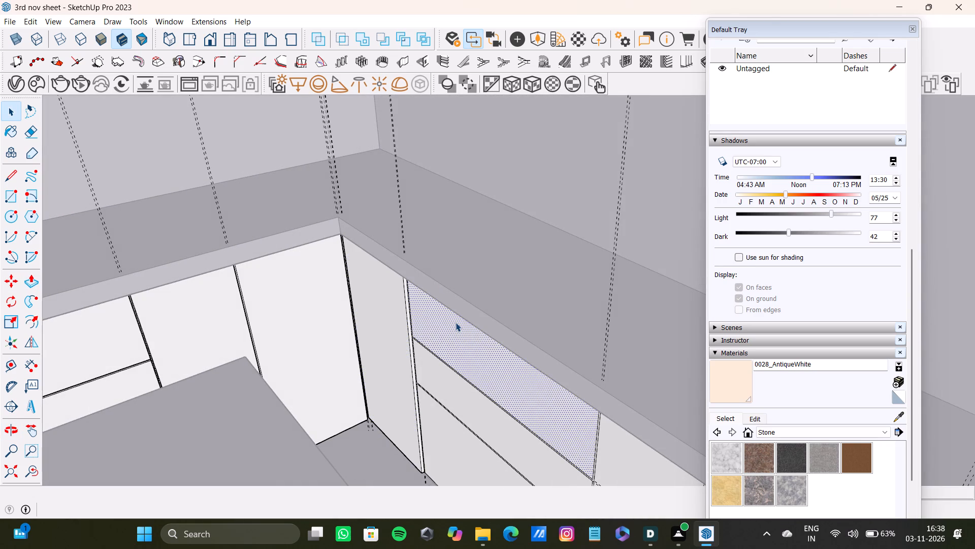
pyautogui.scroll(8, 446, 320)
pyautogui.press('p')
pyautogui.moveTo(421, 294); pyautogui.dragTo(387, 265)
pyautogui.moveTo(360, 262); pyautogui.dragTo(394, 262, button='middle')
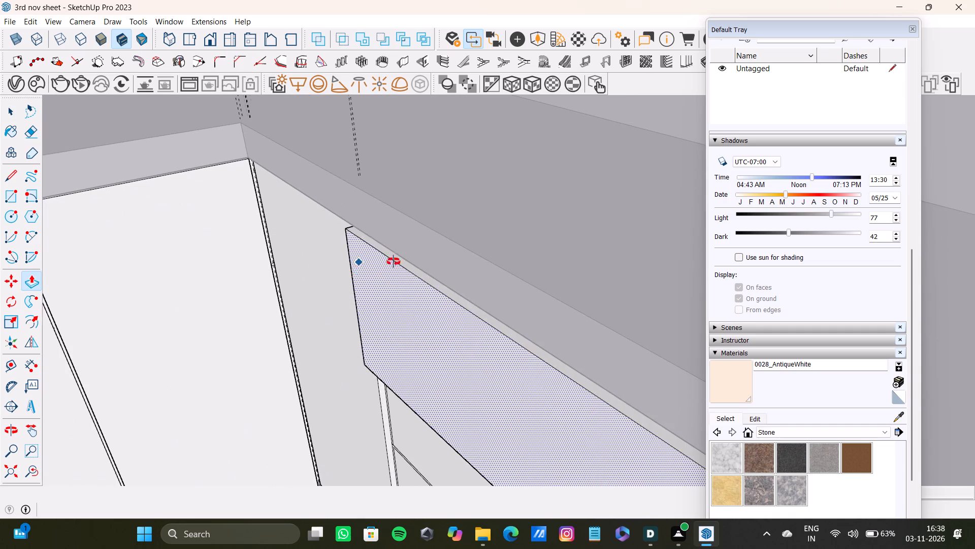
pyautogui.moveTo(394, 262); pyautogui.dragTo(497, 265, button='middle')
pyautogui.scroll(5, 458, 297)
pyautogui.moveTo(533, 296); pyautogui.dragTo(512, 274)
pyautogui.scroll(-5, 541, 311)
# Push/Pull the middle panel of the adjoining run's three-row column slightly outward.
pyautogui.moveTo(559, 350); pyautogui.dragTo(522, 330, button='middle')
pyautogui.press('space')
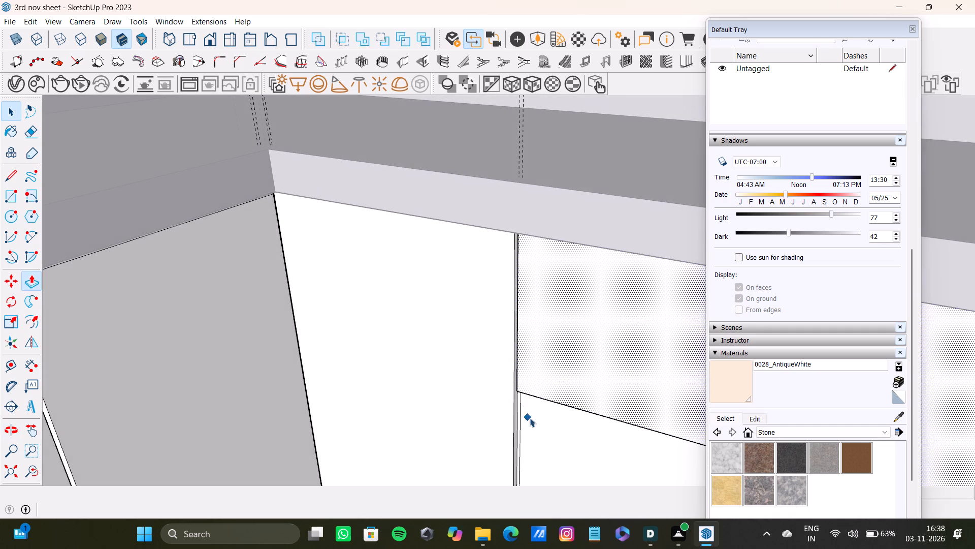
pyautogui.click(530, 415)
pyautogui.press('o')
pyautogui.moveTo(530, 419); pyautogui.dragTo(521, 366)
pyautogui.press('p')
pyautogui.moveTo(533, 424); pyautogui.dragTo(520, 375)
# Push/Pull the bottom panel of the adjoining run's three-row column slightly outward.
pyautogui.scroll(-9, 525, 381)
pyautogui.moveTo(536, 392); pyautogui.dragTo(447, 221, button='middle')
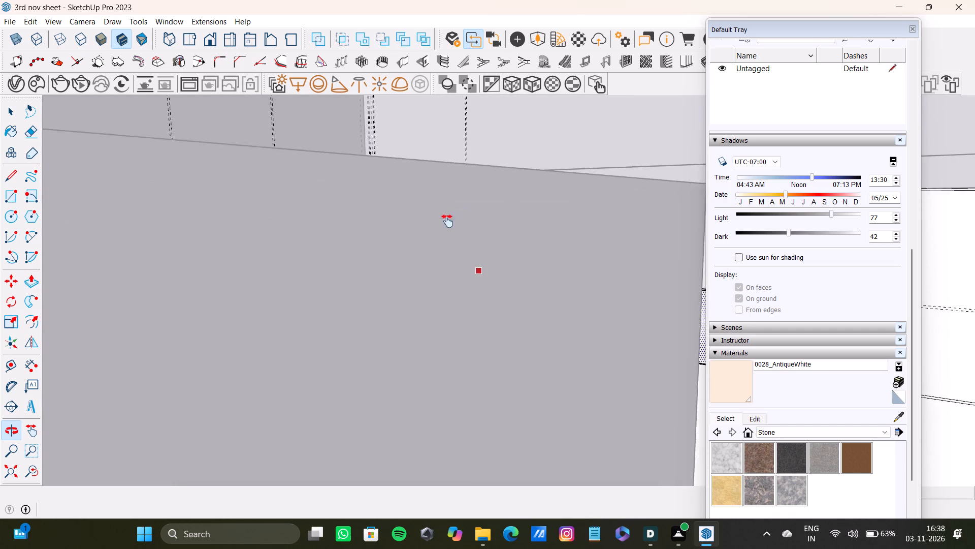
pyautogui.moveTo(447, 221); pyautogui.dragTo(225, 296, button='middle')
pyautogui.keyDown('shift'); pyautogui.moveTo(569, 372); pyautogui.dragTo(375, 398, button='middle'); pyautogui.keyUp('shift')
pyautogui.scroll(4, 566, 418)
pyautogui.press('space')
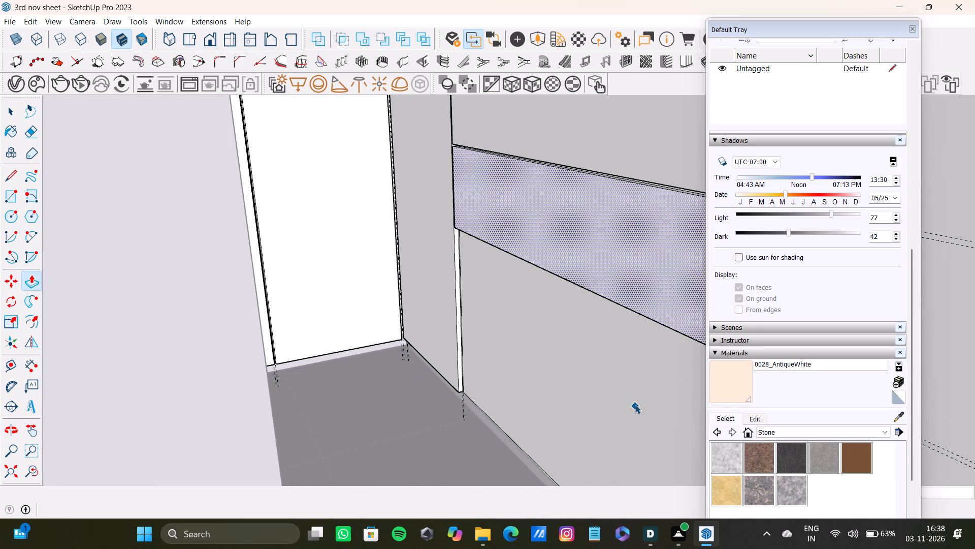
pyautogui.click(635, 398)
pyautogui.press('p')
pyautogui.moveTo(614, 374); pyautogui.dragTo(569, 262)
# Push/Pull the narrow full-height panel beyond the three-row column outward from the block face.
pyautogui.scroll(-6, 576, 283)
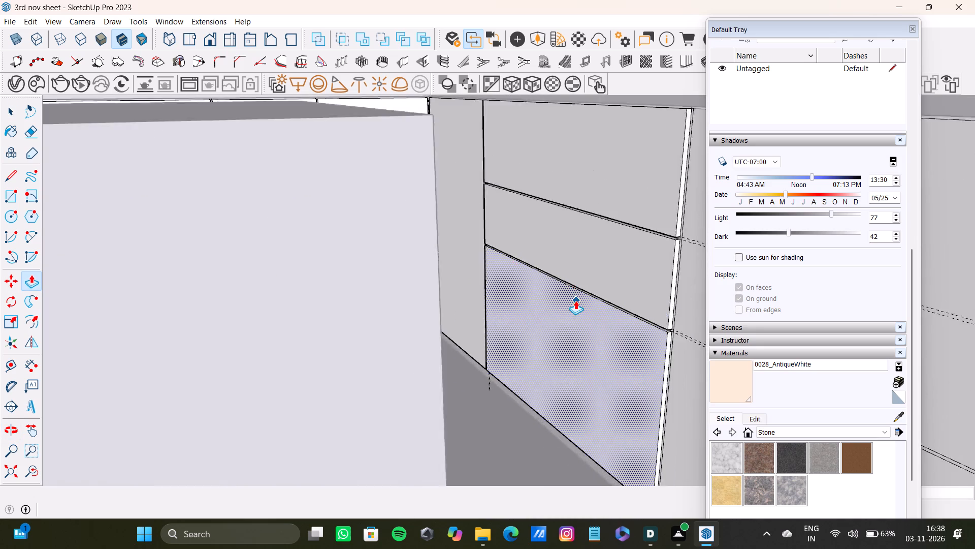
pyautogui.scroll(-4, 575, 300)
pyautogui.keyDown('shift'); pyautogui.moveTo(563, 265); pyautogui.dragTo(396, 365, button='middle'); pyautogui.keyUp('shift')
pyautogui.scroll(4, 478, 370)
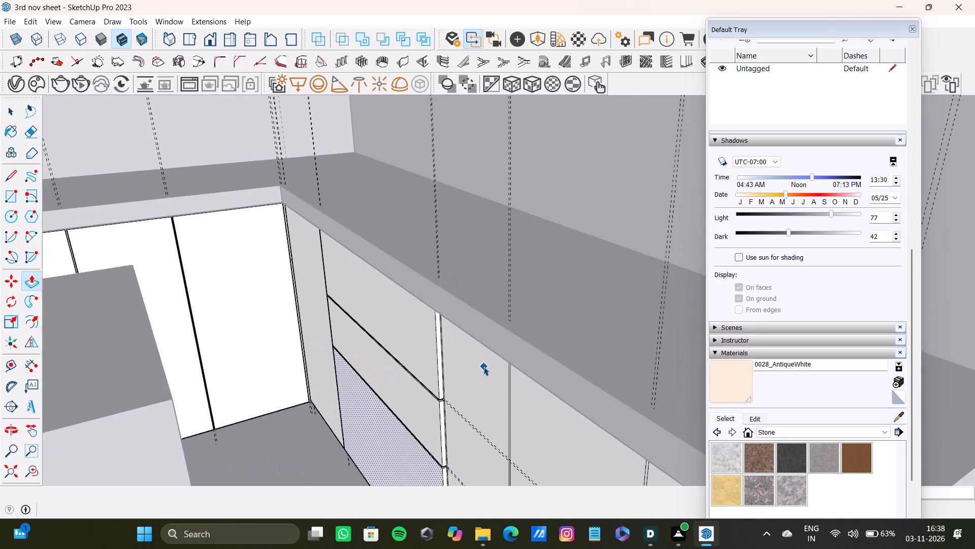
pyautogui.press('space')
pyautogui.scroll(10, 483, 367)
pyautogui.moveTo(407, 289); pyautogui.dragTo(449, 205, button='middle')
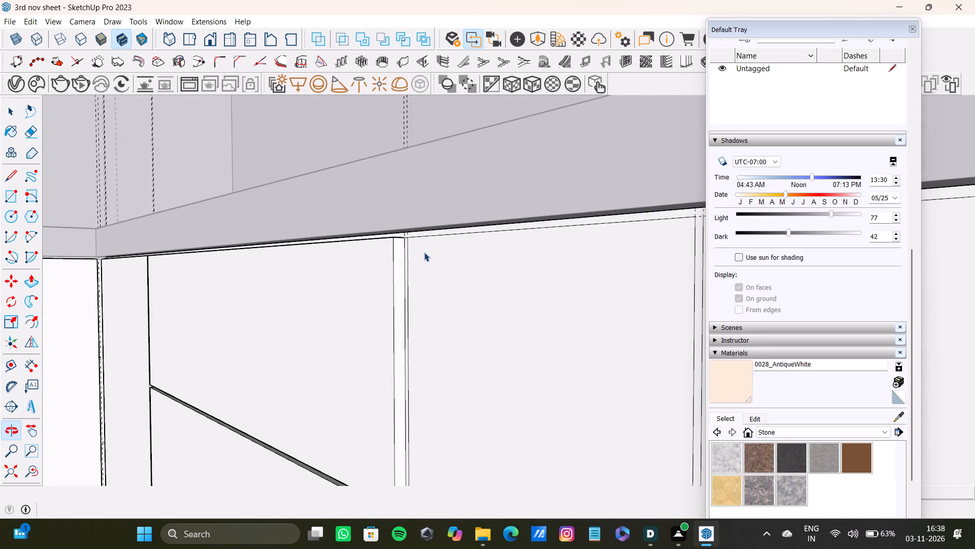
pyautogui.scroll(4, 424, 253)
pyautogui.press('p')
pyautogui.moveTo(411, 250); pyautogui.dragTo(386, 238)
pyautogui.moveTo(426, 266); pyautogui.dragTo(435, 265, button='middle')
pyautogui.press('space')
pyautogui.click(437, 252)
pyautogui.press('p')
pyautogui.moveTo(430, 249); pyautogui.dragTo(380, 226)
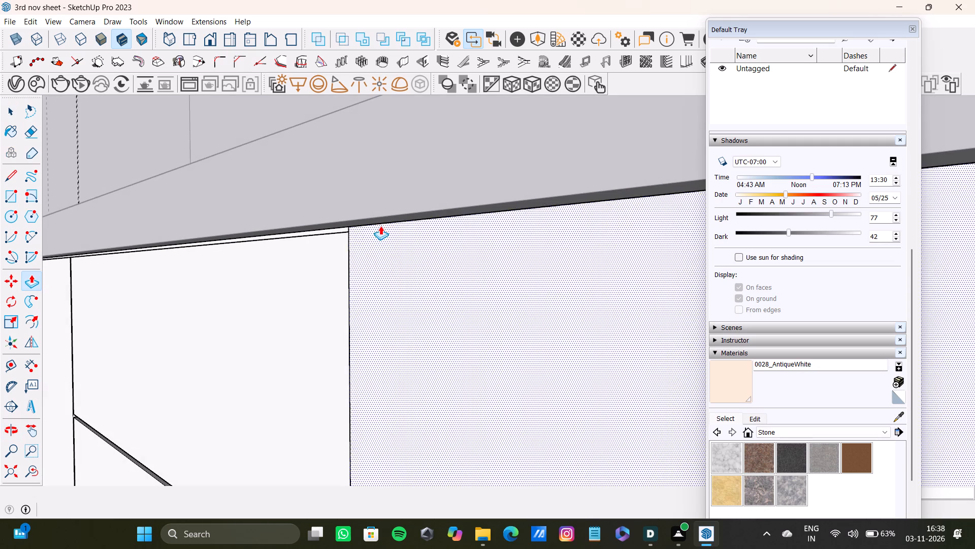
pyautogui.moveTo(380, 226); pyautogui.dragTo(395, 261)
pyautogui.moveTo(358, 257); pyautogui.dragTo(637, 320, button='middle')
pyautogui.scroll(4, 416, 300)
pyautogui.moveTo(416, 300); pyautogui.dragTo(351, 277)
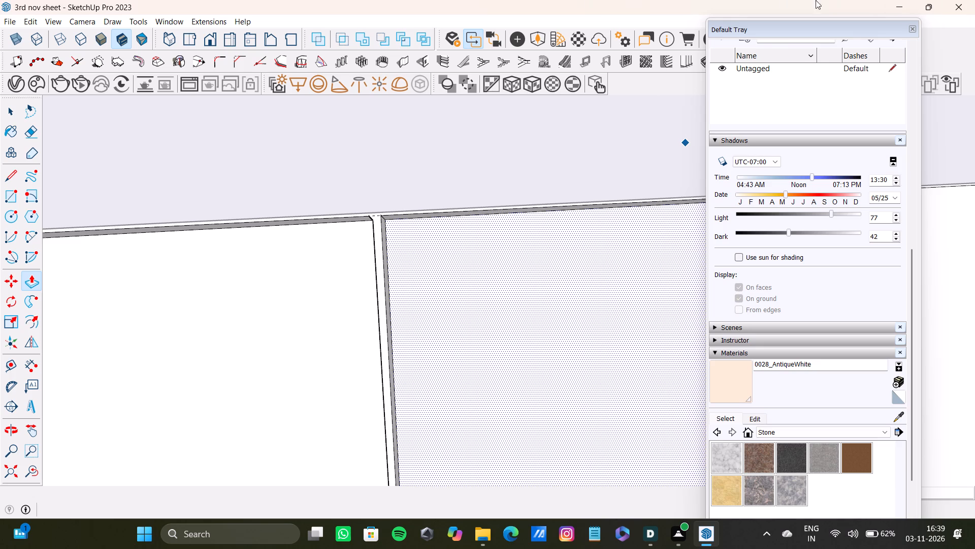
# Close the Default Tray.
pyautogui.click(918, 31)
pyautogui.click(915, 29)
# Push/Pull the upper panel beside the narrow full-height front outward to line up with the neighbouring fronts.
pyautogui.scroll(-2, 424, 175)
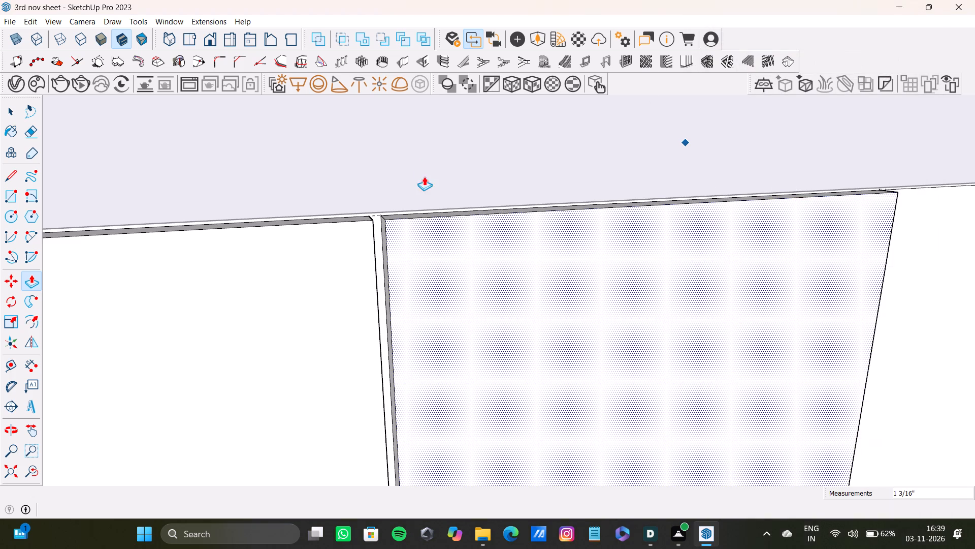
pyautogui.scroll(-20, 424, 176)
pyautogui.scroll(-9, 424, 176)
pyautogui.moveTo(523, 259); pyautogui.dragTo(571, 247, button='middle')
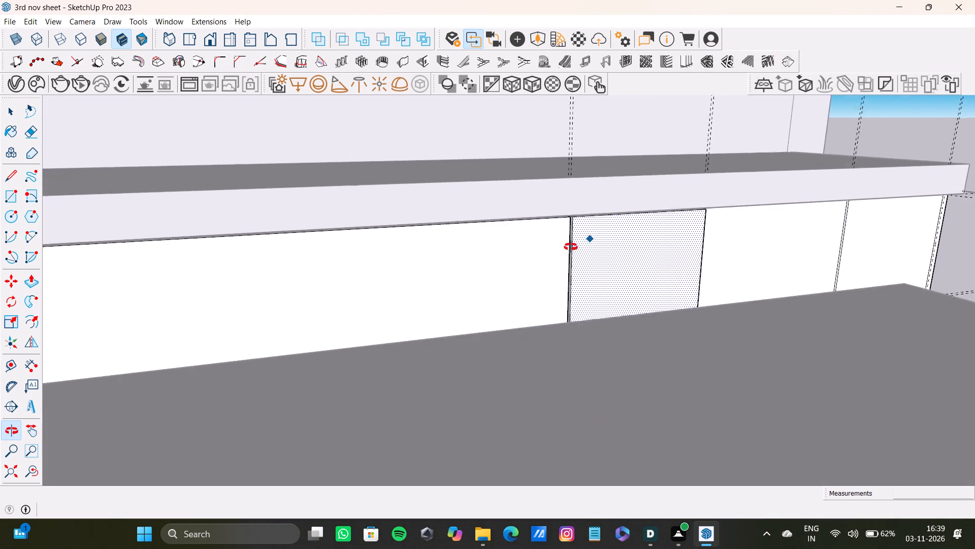
pyautogui.moveTo(571, 247); pyautogui.dragTo(396, 219, button='middle')
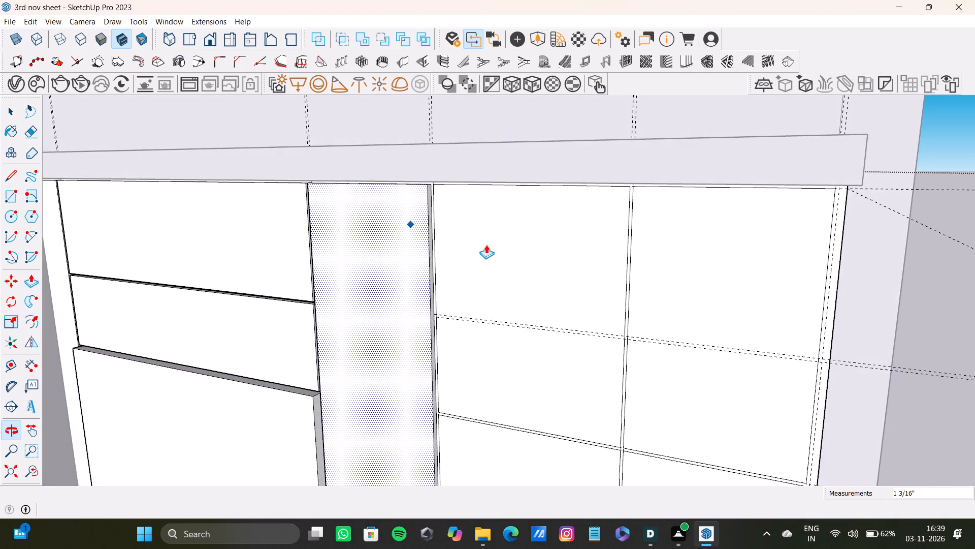
pyautogui.scroll(3, 490, 245)
pyautogui.press('space')
pyautogui.click(443, 193)
pyautogui.press('p')
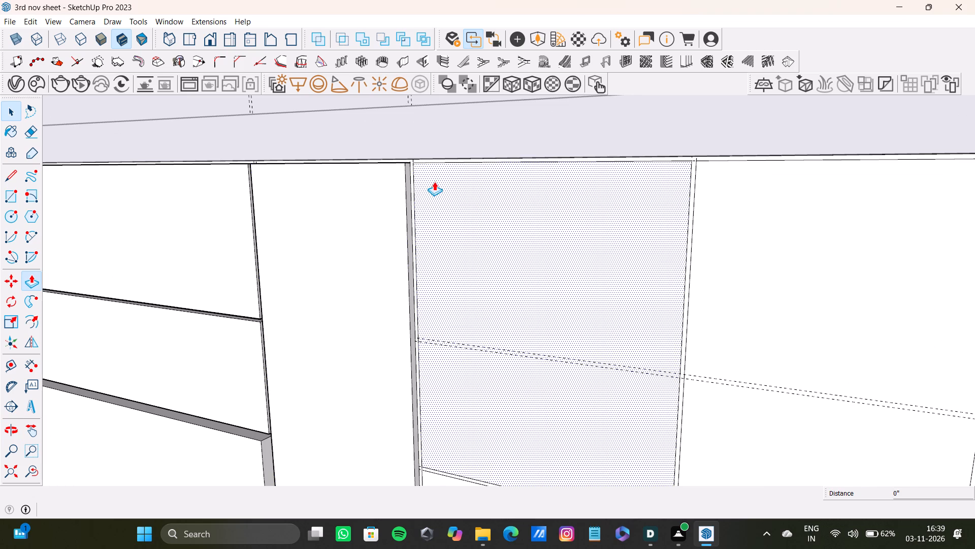
pyautogui.scroll(9, 434, 180)
pyautogui.moveTo(424, 164); pyautogui.dragTo(450, 147, button='middle')
pyautogui.scroll(6, 369, 124)
pyautogui.moveTo(401, 156); pyautogui.dragTo(370, 146)
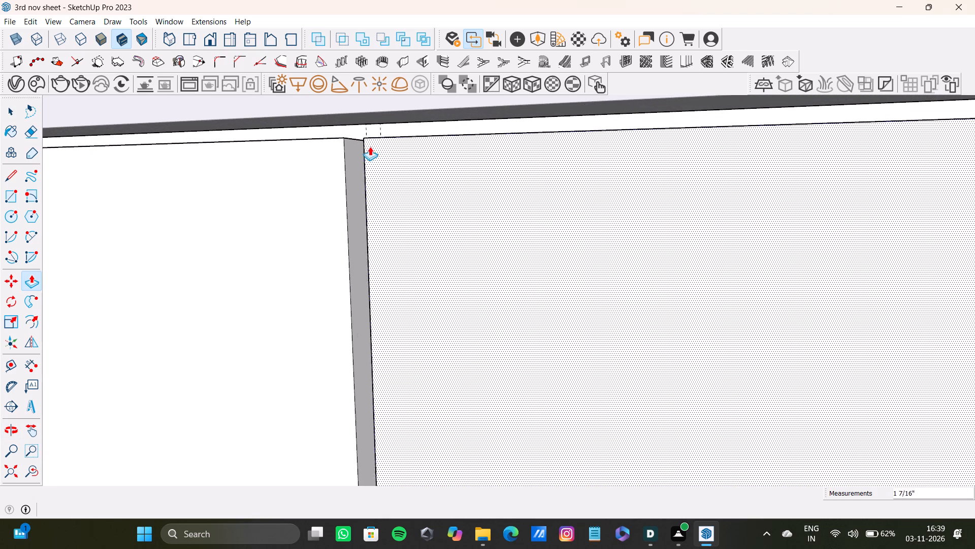
pyautogui.moveTo(370, 146); pyautogui.dragTo(356, 141)
pyautogui.moveTo(352, 146); pyautogui.dragTo(481, 164, button='middle')
pyautogui.moveTo(329, 180); pyautogui.dragTo(330, 171)
pyautogui.scroll(1, 322, 178)
pyautogui.moveTo(322, 178); pyautogui.dragTo(459, 187, button='middle')
pyautogui.scroll(-1, 459, 187)
pyautogui.moveTo(338, 197); pyautogui.dragTo(292, 199)
# Push/Pull the upper panel at the free end of the adjoining run outward by about 1 3/16".
pyautogui.scroll(-8, 443, 239)
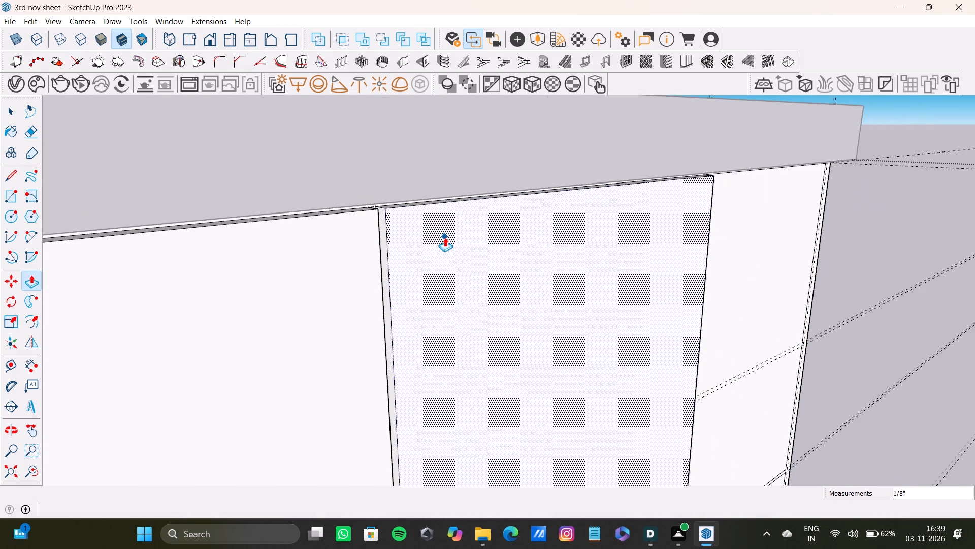
pyautogui.scroll(-4, 445, 237)
pyautogui.keyDown('shift'); pyautogui.moveTo(447, 235); pyautogui.dragTo(353, 232, button='middle'); pyautogui.keyUp('shift')
pyautogui.scroll(4, 707, 249)
pyautogui.moveTo(699, 248); pyautogui.dragTo(654, 238, button='middle')
pyautogui.press('space')
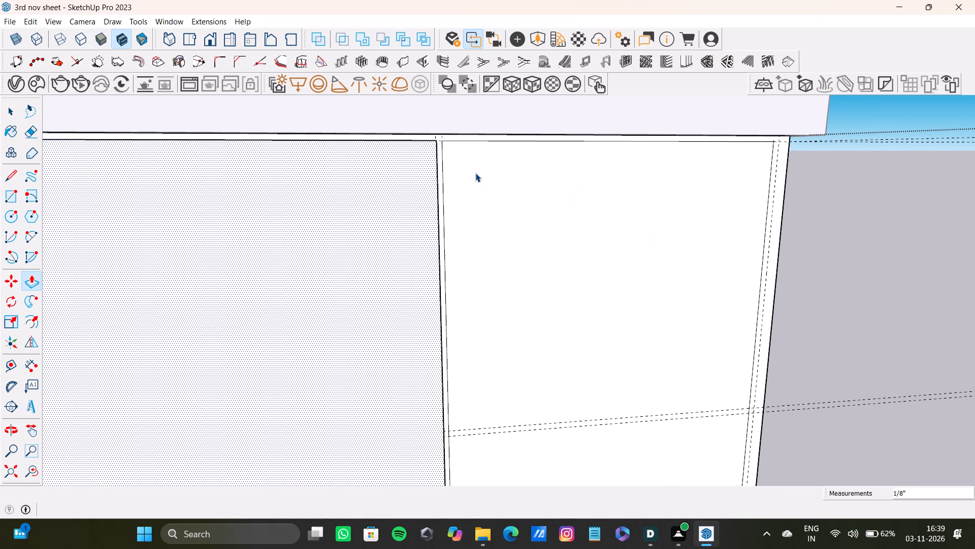
pyautogui.click(473, 169)
pyautogui.press('p')
pyautogui.moveTo(462, 158); pyautogui.dragTo(427, 145)
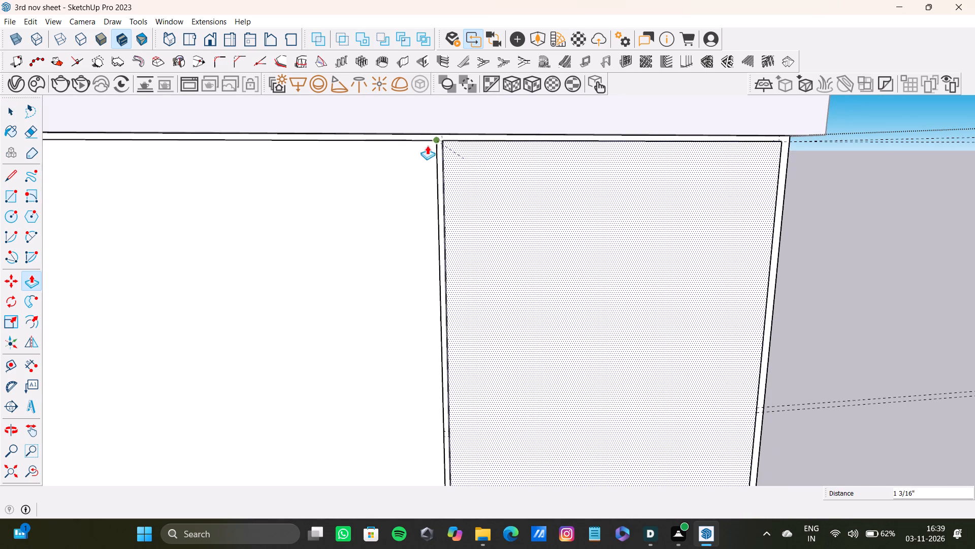
pyautogui.moveTo(427, 145); pyautogui.dragTo(421, 142)
# Push/Pull the lower panel beside the narrow full-height front outward from the block face.
pyautogui.scroll(-20, 418, 164)
pyautogui.scroll(-4, 418, 164)
pyautogui.moveTo(436, 293); pyautogui.dragTo(357, 287, button='middle')
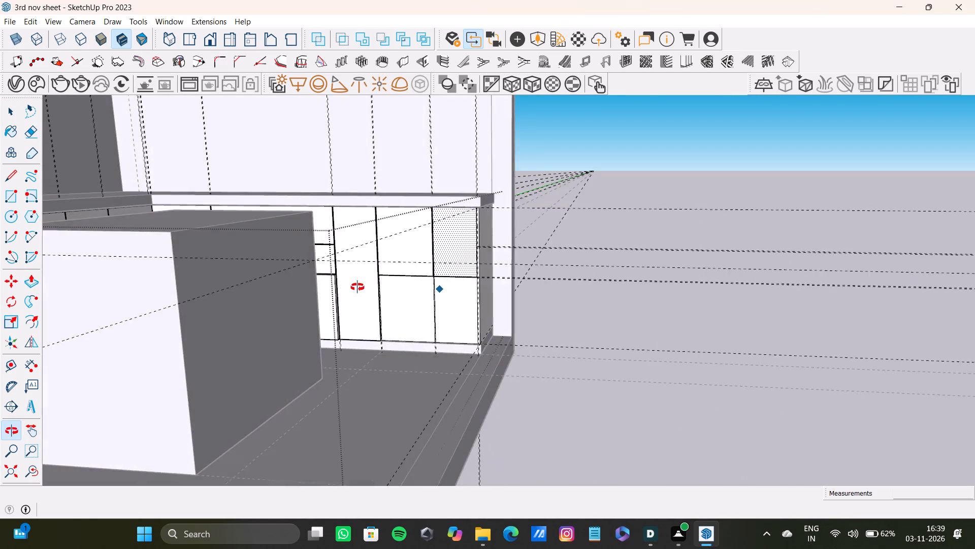
pyautogui.moveTo(357, 287); pyautogui.dragTo(356, 287, button='middle')
pyautogui.scroll(8, 437, 300)
pyautogui.moveTo(427, 265); pyautogui.dragTo(373, 251, button='middle')
pyautogui.press('space')
pyautogui.click(379, 256)
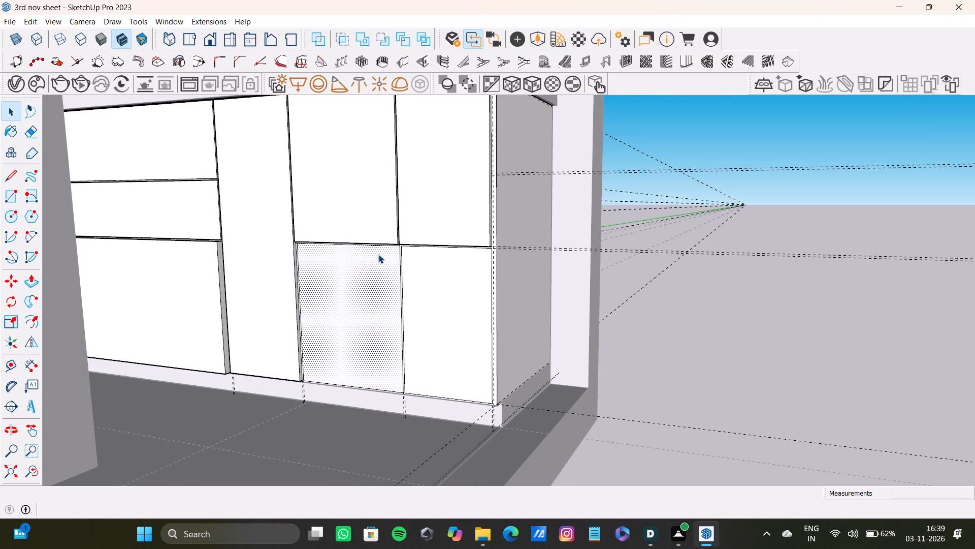
pyautogui.press('p')
pyautogui.moveTo(378, 254); pyautogui.dragTo(338, 212)
# Push/Pull the lower panel at the free end of the adjoining run outward by 1 3/16".
pyautogui.press('space')
pyautogui.click(423, 271)
pyautogui.press('p')
pyautogui.moveTo(423, 271); pyautogui.dragTo(405, 224)
# Delete all the guides inside the open cabinet block group.
pyautogui.click(9, 473)
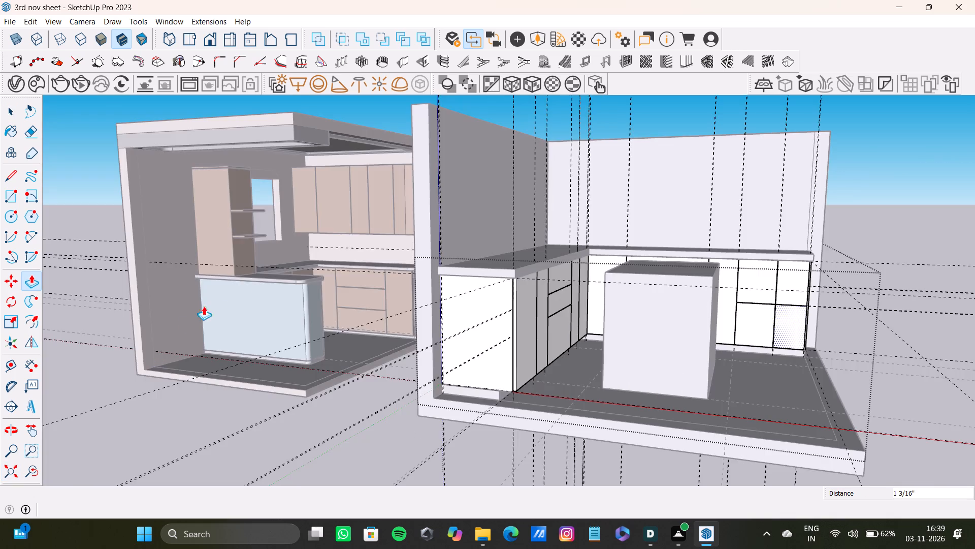
pyautogui.moveTo(240, 279); pyautogui.dragTo(190, 230, button='middle')
pyautogui.scroll(-5, 491, 283)
pyautogui.keyDown('shift'); pyautogui.scroll(1, 549, 273); pyautogui.keyUp('shift')
pyautogui.keyDown('shift'); pyautogui.moveTo(545, 257); pyautogui.dragTo(518, 360, button='middle'); pyautogui.keyUp('shift')
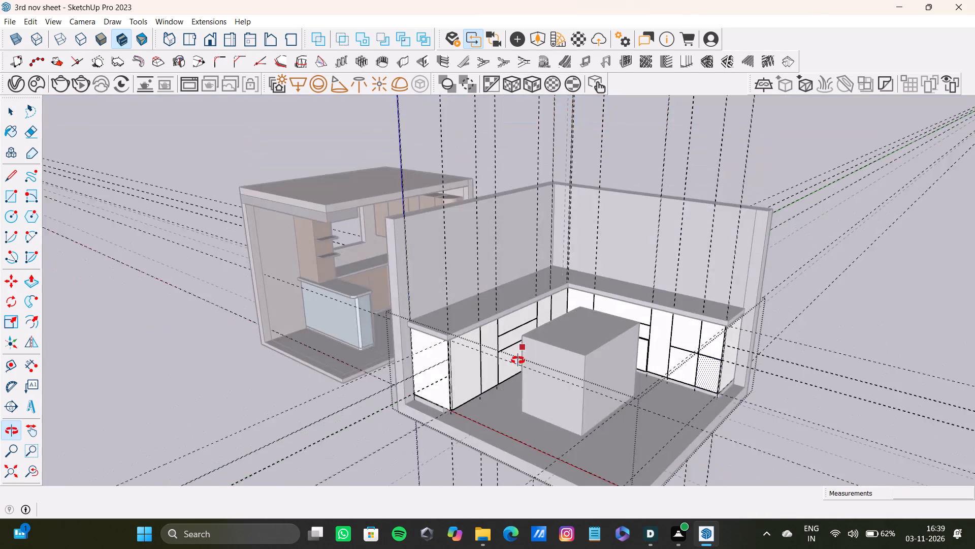
pyautogui.keyDown('shift'); pyautogui.moveTo(518, 360); pyautogui.dragTo(519, 346, button='middle'); pyautogui.keyUp('shift')
pyautogui.click(32, 21)
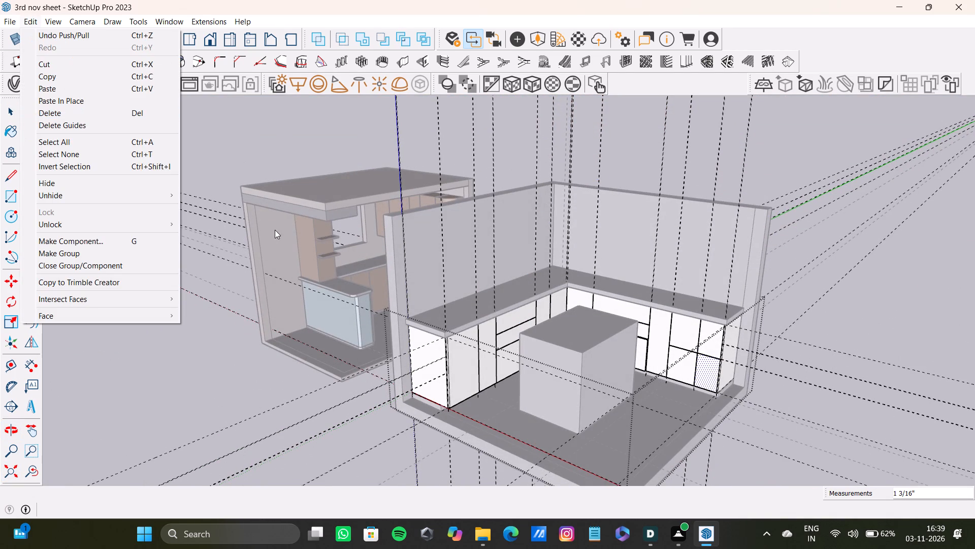
pyautogui.click(104, 125)
# Close the cabinet block group and return to the whole model.
pyautogui.scroll(-4, 470, 242)
pyautogui.keyDown('shift'); pyautogui.moveTo(471, 272); pyautogui.dragTo(428, 251, button='middle'); pyautogui.keyUp('shift')
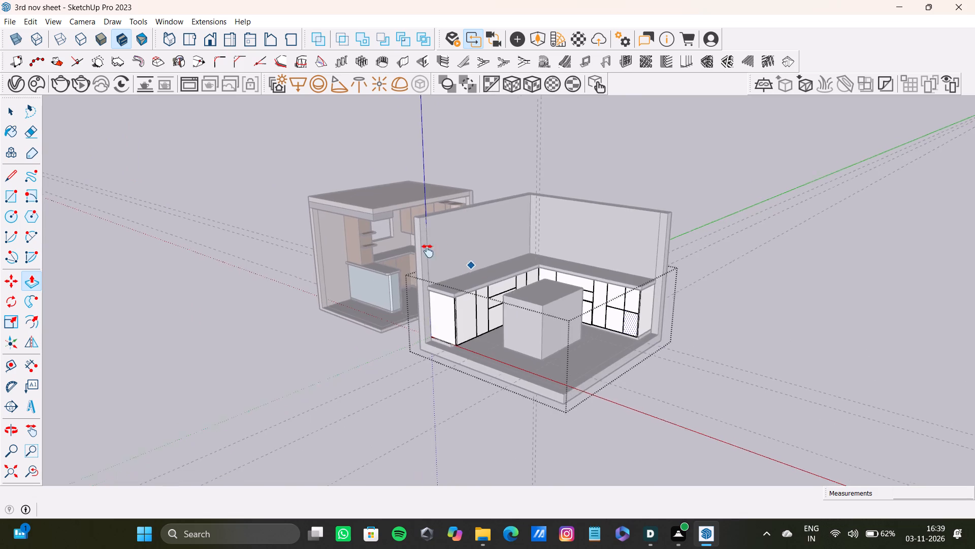
pyautogui.keyDown('shift'); pyautogui.moveTo(428, 251); pyautogui.dragTo(430, 252, button='middle'); pyautogui.keyUp('shift')
pyautogui.click(565, 166)
pyautogui.press('space')
pyautogui.click(566, 166)
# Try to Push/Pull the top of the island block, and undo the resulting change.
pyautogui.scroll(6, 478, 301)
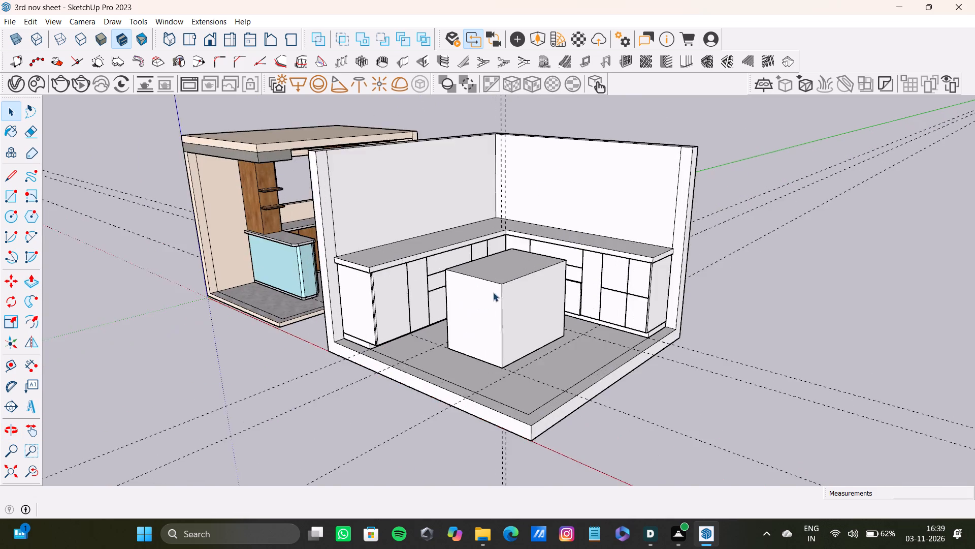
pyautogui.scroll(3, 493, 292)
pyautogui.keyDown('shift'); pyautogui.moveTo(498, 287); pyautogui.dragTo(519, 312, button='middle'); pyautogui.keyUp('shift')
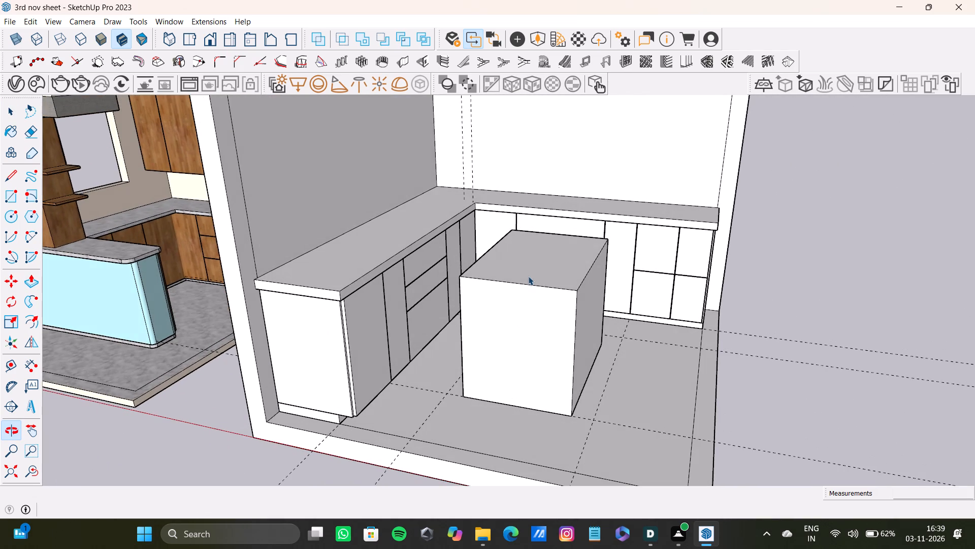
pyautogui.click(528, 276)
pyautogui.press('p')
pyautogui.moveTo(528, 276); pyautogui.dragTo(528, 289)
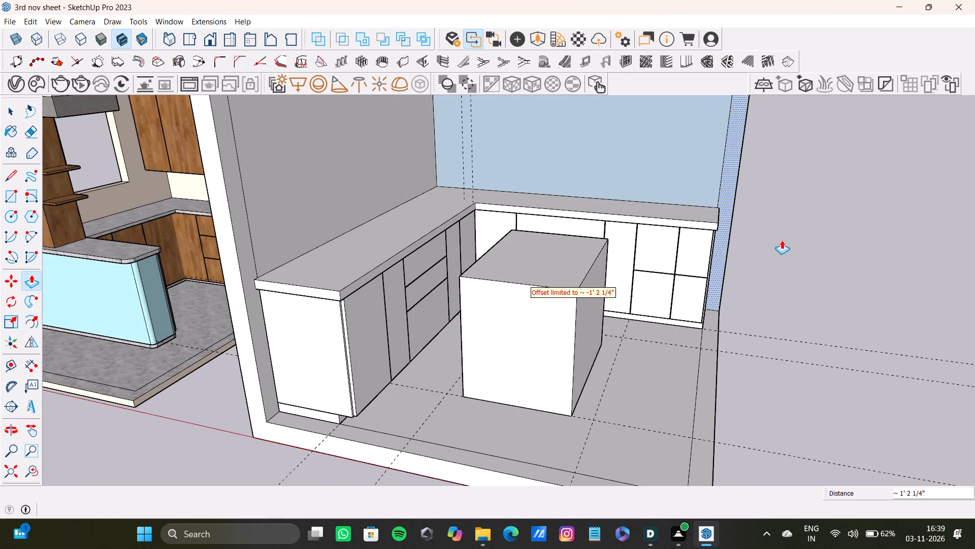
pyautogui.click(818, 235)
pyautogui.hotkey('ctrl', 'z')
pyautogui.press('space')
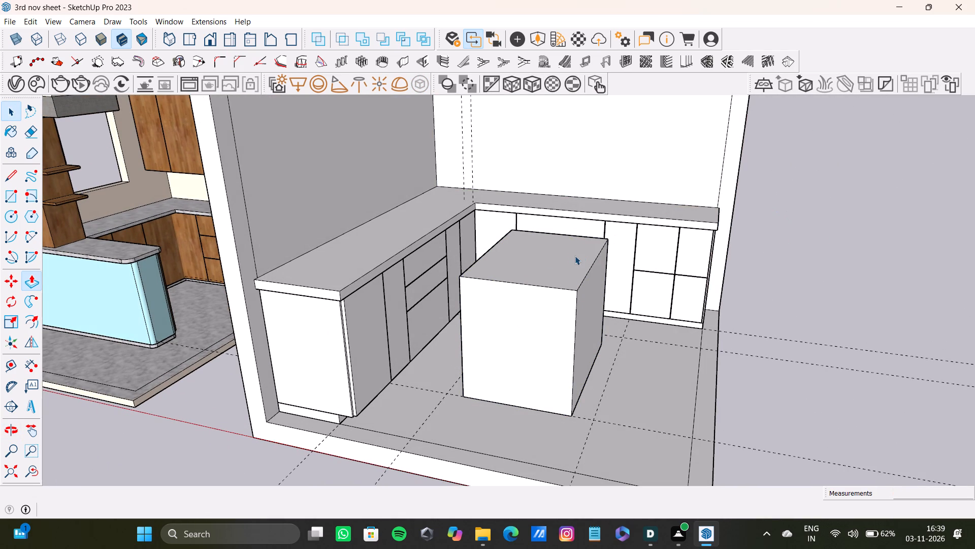
# Open the island block group, Push/Pull its top face slightly downward, and return to the whole model.
pyautogui.press('space')
pyautogui.click(563, 262)
pyautogui.doubleClick(563, 262)
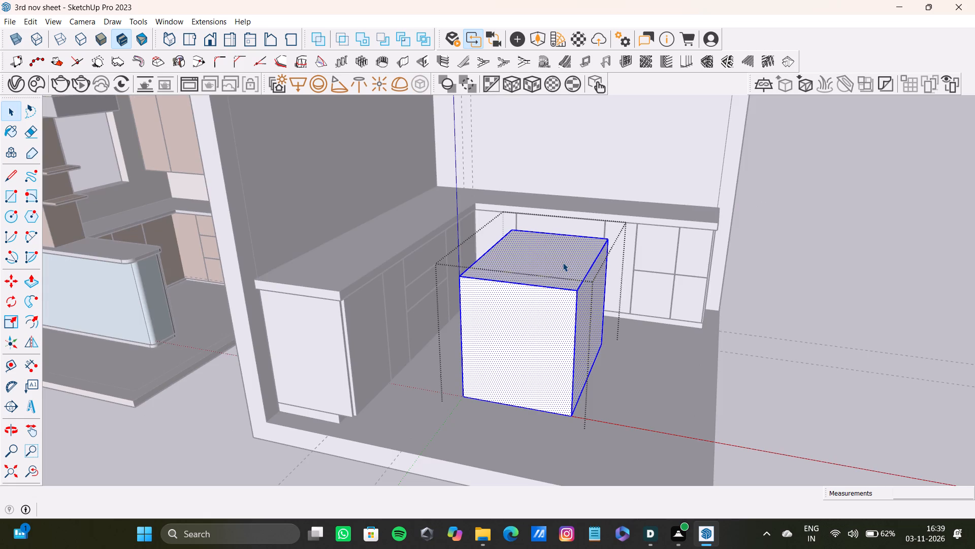
pyautogui.press('p')
pyautogui.moveTo(563, 262); pyautogui.dragTo(563, 270)
pyautogui.scroll(-4, 550, 289)
pyautogui.moveTo(550, 323); pyautogui.dragTo(592, 304, button='middle')
pyautogui.scroll(-1, 592, 306)
pyautogui.press('space')
pyautogui.moveTo(593, 293); pyautogui.dragTo(465, 271, button='middle')
pyautogui.moveTo(532, 270); pyautogui.dragTo(591, 299, button='middle')
pyautogui.press('space')
pyautogui.moveTo(591, 299); pyautogui.dragTo(539, 288, button='middle')
pyautogui.moveTo(510, 288); pyautogui.dragTo(583, 292, button='middle')
pyautogui.press('space')
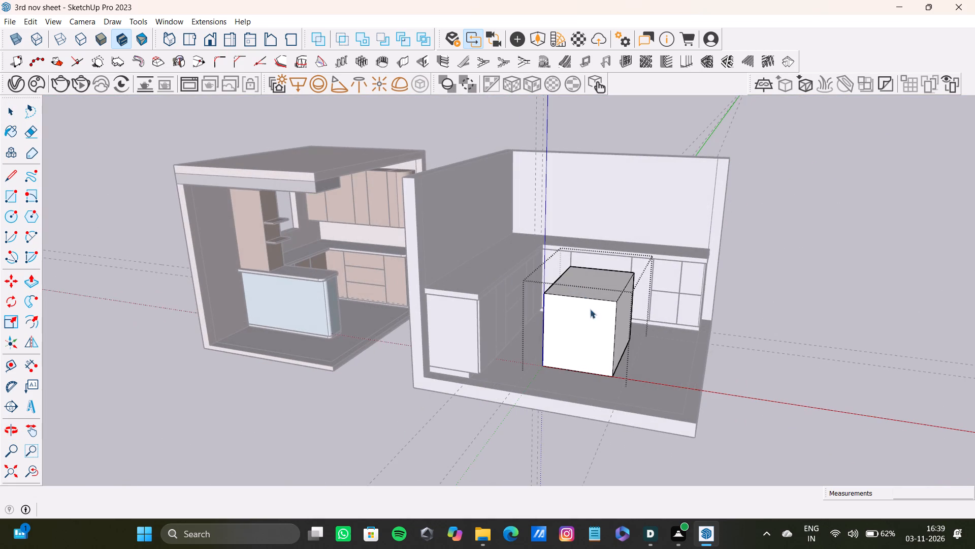
pyautogui.moveTo(590, 309); pyautogui.dragTo(543, 314, button='middle')
pyautogui.moveTo(541, 314); pyautogui.dragTo(527, 310, button='right')
pyautogui.click(926, 274)
pyautogui.press('space')
pyautogui.press('space')
pyautogui.moveTo(591, 303); pyautogui.dragTo(629, 313, button='middle')
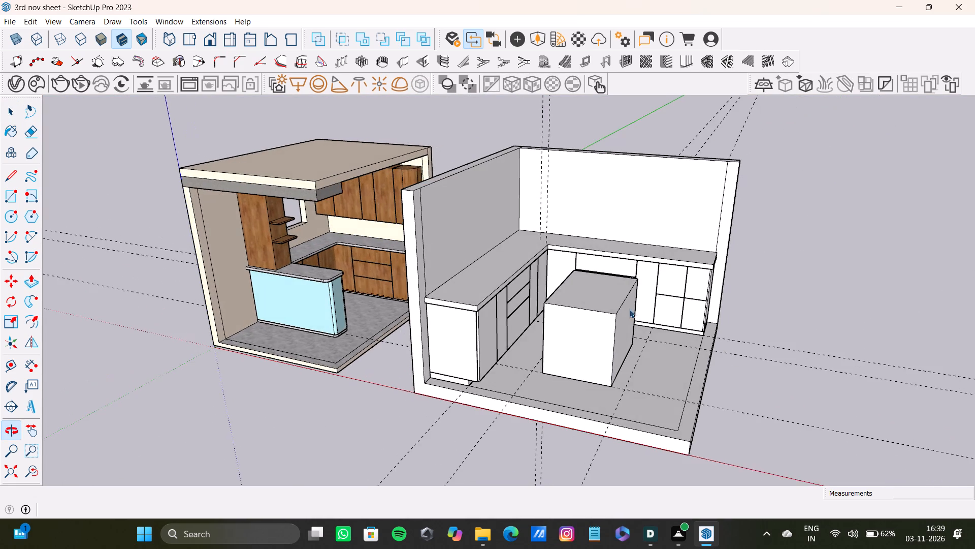
pyautogui.press('space')
# Draw a rectangle of about 7' 1/16" by 9' 11 1/8" covering the island block's top, corner to corner.
pyautogui.moveTo(604, 290); pyautogui.dragTo(555, 257, button='middle')
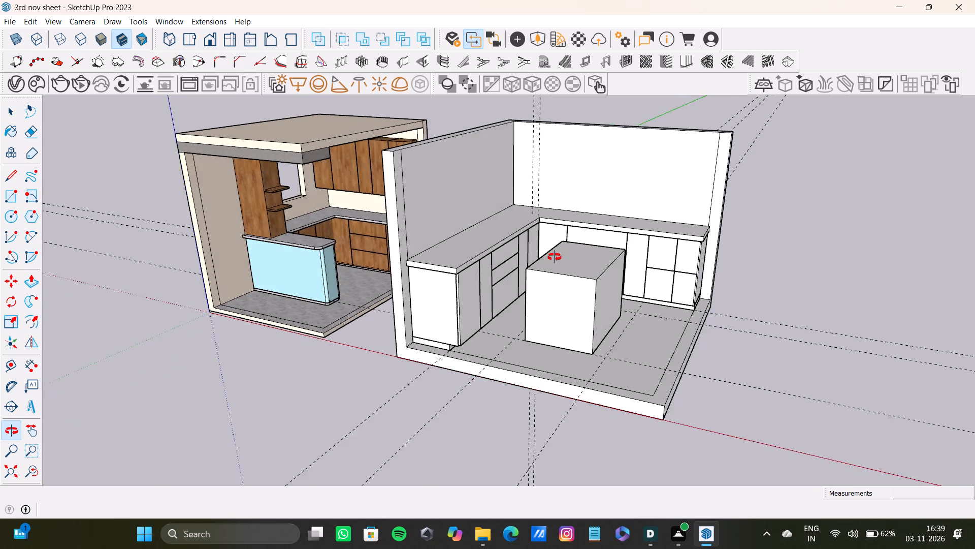
pyautogui.moveTo(555, 257); pyautogui.dragTo(508, 322, button='middle')
pyautogui.scroll(3, 544, 296)
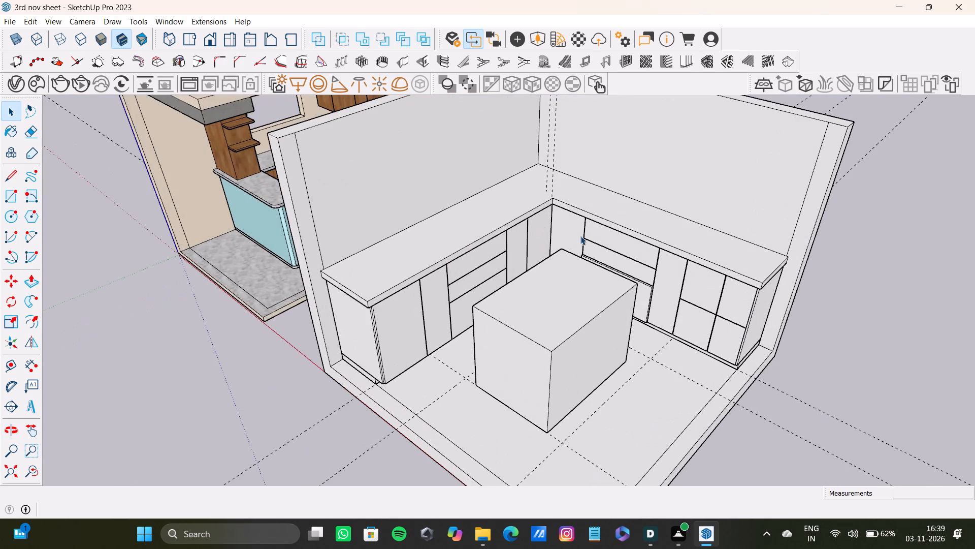
pyautogui.scroll(-4, 559, 288)
pyautogui.moveTo(557, 301); pyautogui.dragTo(568, 321, button='middle')
pyautogui.press('r')
pyautogui.scroll(6, 556, 338)
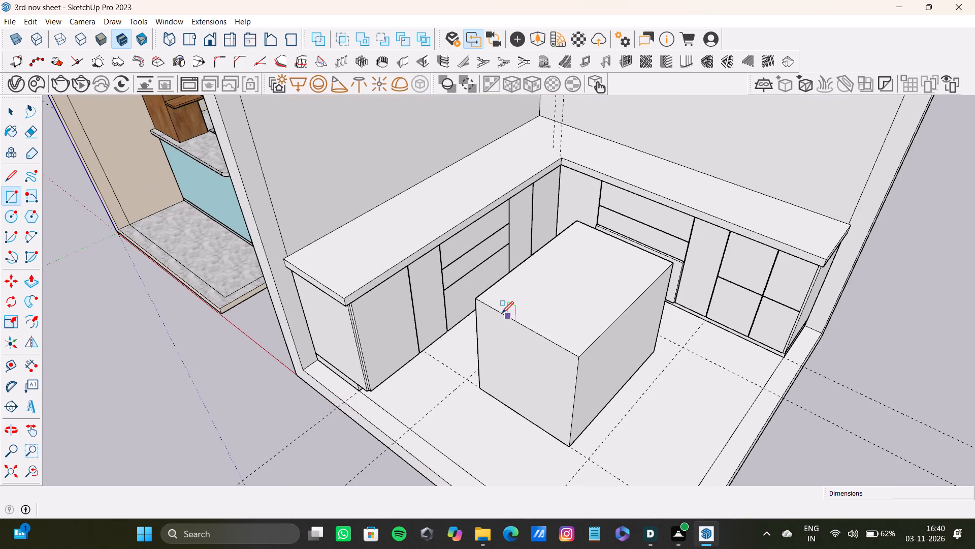
pyautogui.click(480, 297)
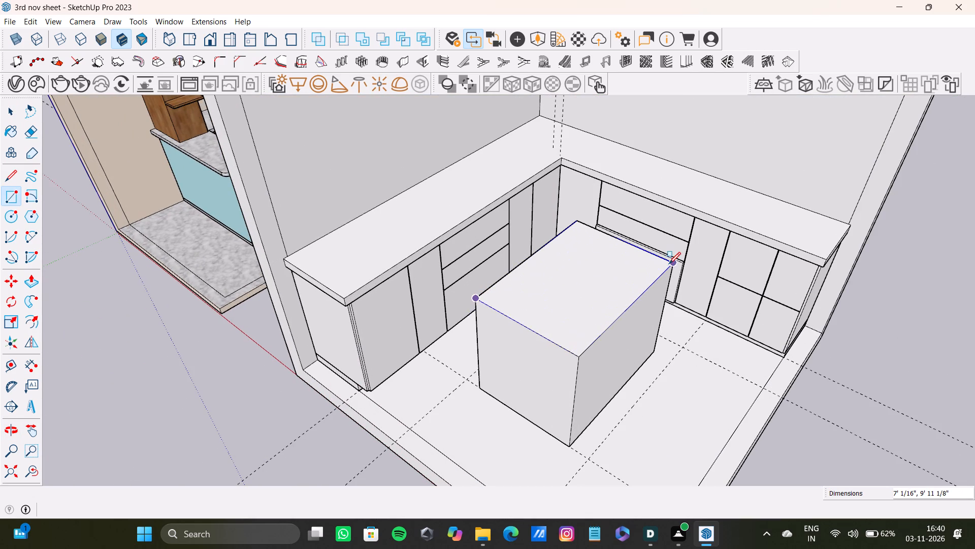
pyautogui.click(669, 264)
# Push/Pull the rectangle on the island upward by 10" to form a countertop slab.
pyautogui.press('space')
pyautogui.click(589, 264)
pyautogui.press('p')
pyautogui.moveTo(589, 264); pyautogui.dragTo(584, 253)
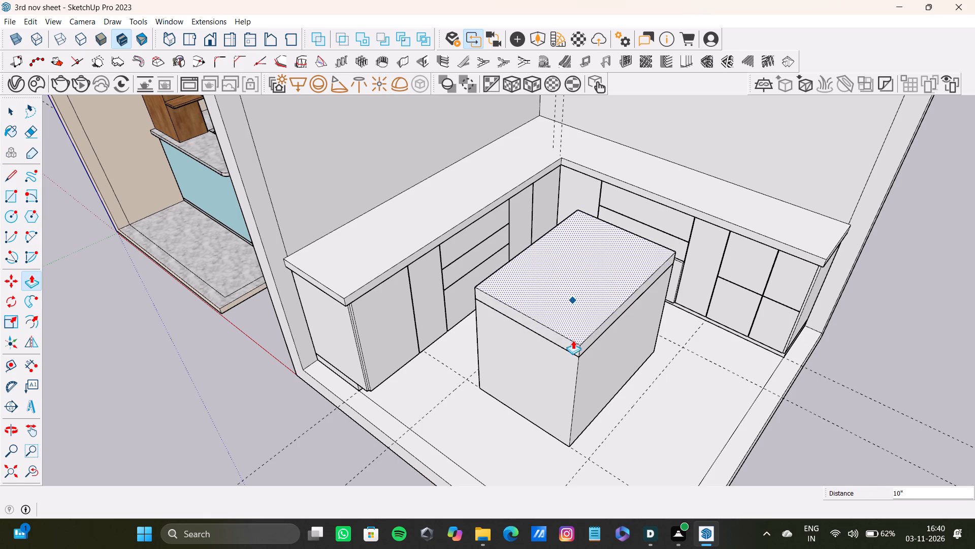
# Push/Pull the slab's edge facing the room's open front outward to create an overhang.
pyautogui.press('space')
pyautogui.scroll(4, 573, 339)
pyautogui.moveTo(573, 331); pyautogui.dragTo(533, 259, button='middle')
pyautogui.scroll(2, 536, 280)
pyautogui.click(518, 220)
pyautogui.click(517, 229)
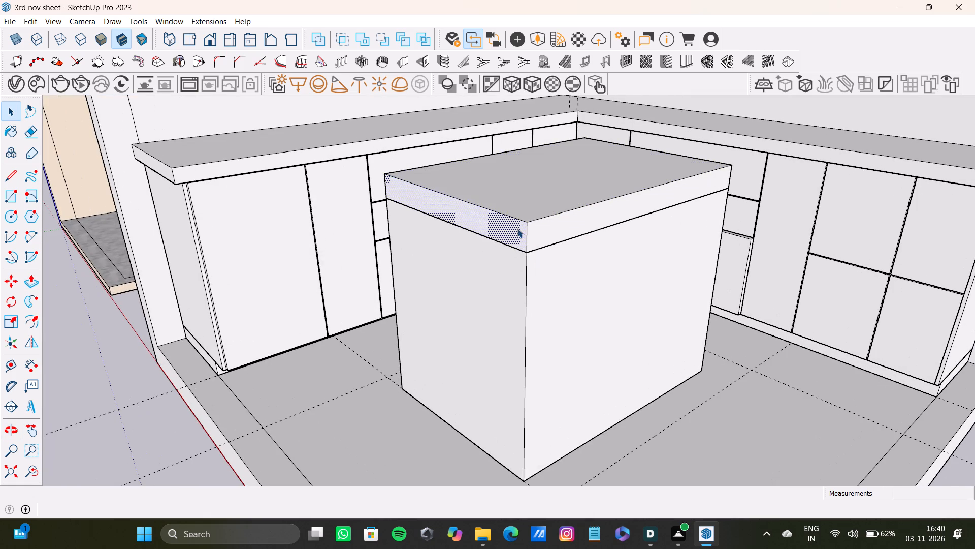
pyautogui.press('p')
pyautogui.moveTo(517, 229); pyautogui.dragTo(459, 231)
# Push/Pull the slab's edge on the open side opposite the left counter run outward by 10 13/16".
pyautogui.press('space')
pyautogui.click(552, 236)
pyautogui.press('p')
pyautogui.moveTo(552, 233); pyautogui.dragTo(576, 242)
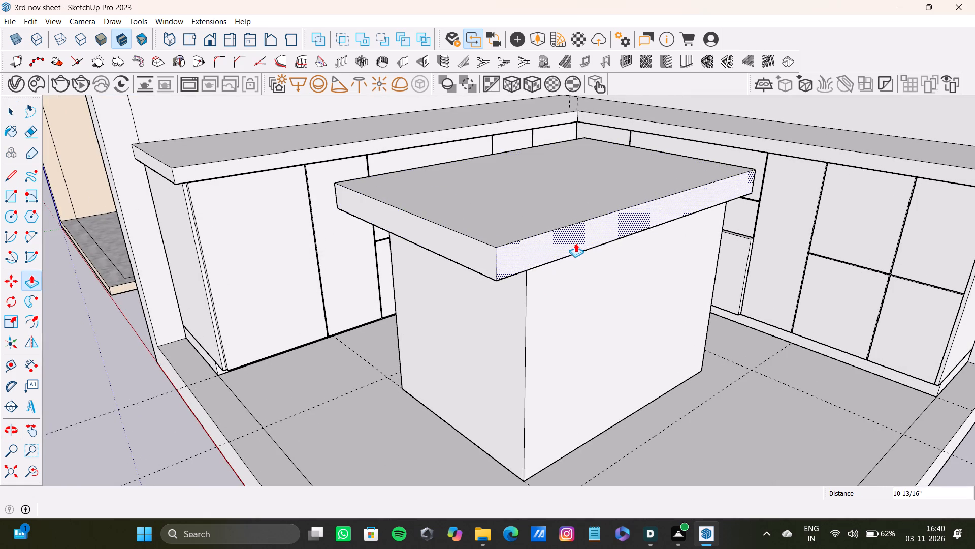
# Push/Pull the slab's edge facing the back counter run outward by 8 7/8".
pyautogui.press('space')
pyautogui.scroll(-5, 575, 243)
pyautogui.moveTo(630, 255); pyautogui.dragTo(395, 260, button='middle')
pyautogui.press('space')
pyautogui.moveTo(479, 238); pyautogui.dragTo(527, 289, button='middle')
pyautogui.scroll(4, 409, 227)
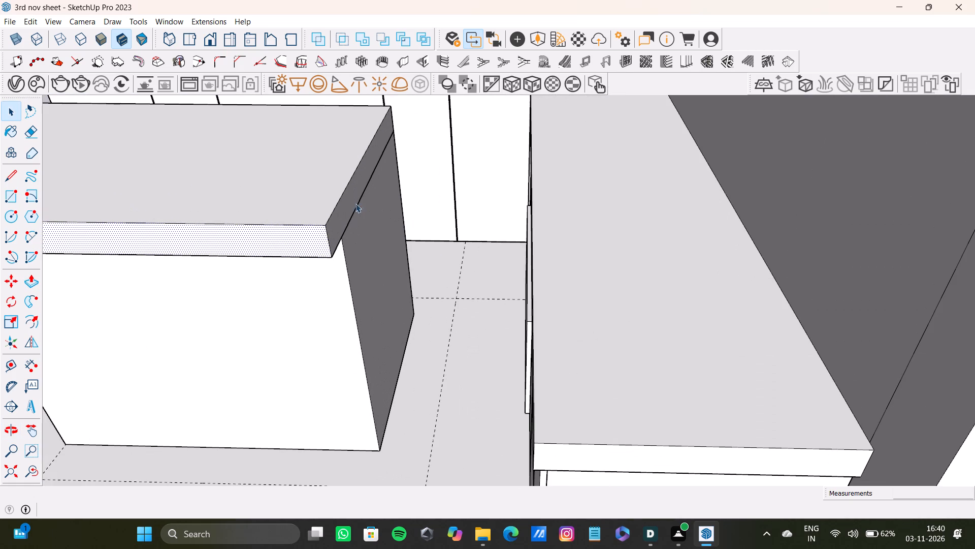
pyautogui.click(355, 203)
pyautogui.press('p')
pyautogui.moveTo(352, 202); pyautogui.dragTo(381, 206)
# Push/Pull the slab's edge facing the left counter run outward by 10 13/16".
pyautogui.scroll(-10, 381, 206)
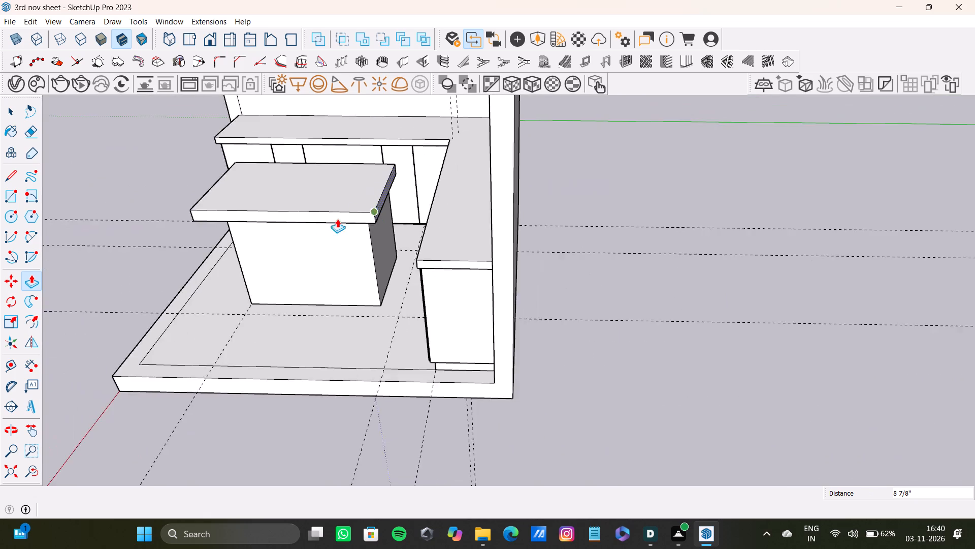
pyautogui.scroll(-3, 337, 219)
pyautogui.moveTo(313, 232); pyautogui.dragTo(556, 269, button='middle')
pyautogui.moveTo(367, 273); pyautogui.dragTo(573, 279, button='middle')
pyautogui.scroll(4, 539, 236)
pyautogui.keyDown('shift'); pyautogui.moveTo(491, 235); pyautogui.dragTo(725, 287, button='middle'); pyautogui.keyUp('shift')
pyautogui.keyDown('shift'); pyautogui.scroll(2, 719, 247); pyautogui.keyUp('shift')
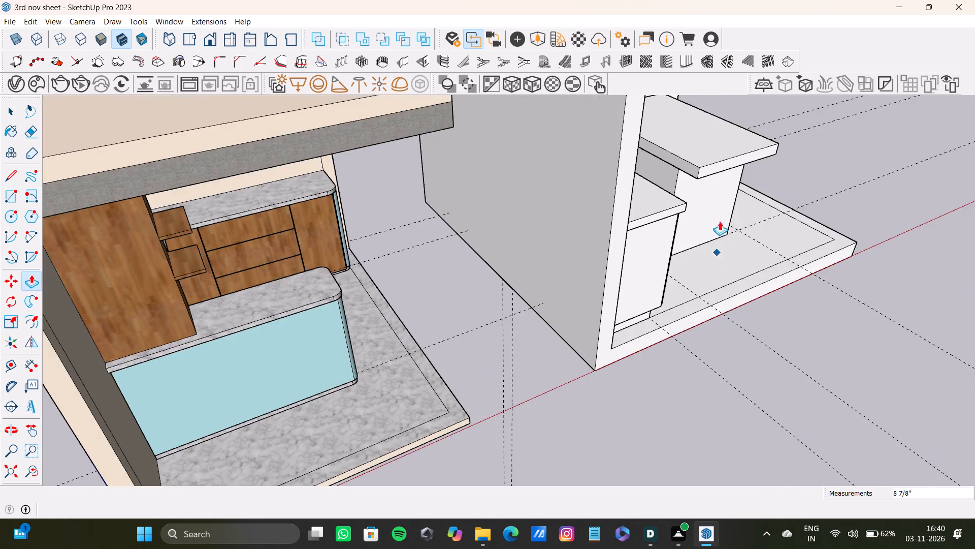
pyautogui.keyDown('shift'); pyautogui.moveTo(662, 187); pyautogui.dragTo(569, 170, button='middle'); pyautogui.keyUp('shift')
pyautogui.scroll(8, 573, 183)
pyautogui.keyDown('shift'); pyautogui.moveTo(565, 280); pyautogui.dragTo(543, 203, button='middle'); pyautogui.keyUp('shift')
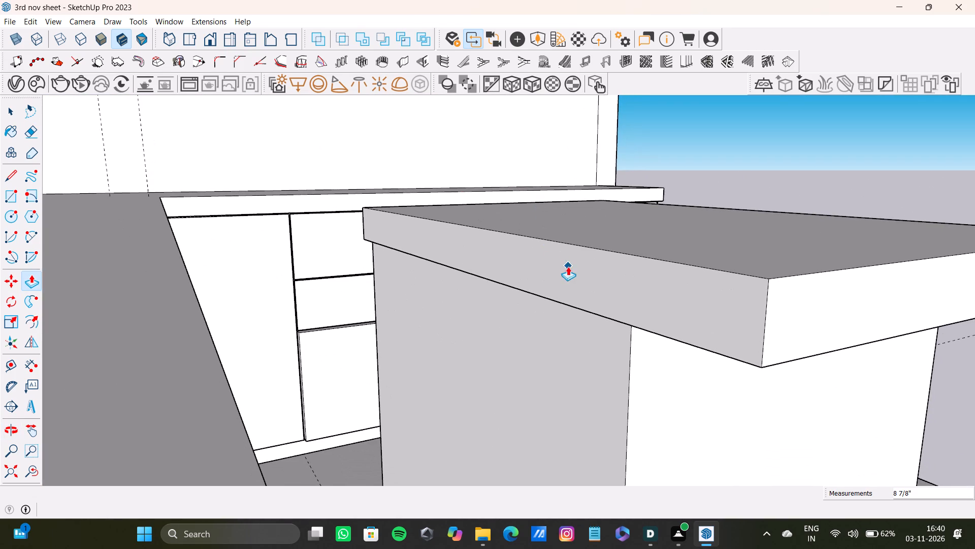
pyautogui.press('space')
pyautogui.click(568, 267)
pyautogui.press('p')
pyautogui.moveTo(561, 262); pyautogui.dragTo(503, 250)
# Push/Pull the island slab's top face downward to make the countertop thinner.
pyautogui.scroll(-5, 513, 264)
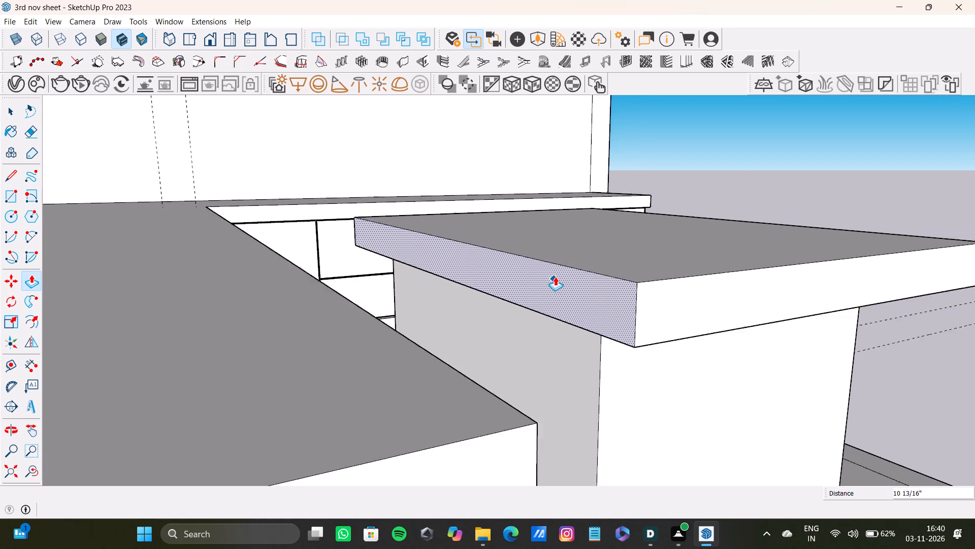
pyautogui.scroll(-2, 555, 277)
pyautogui.keyDown('shift'); pyautogui.moveTo(566, 281); pyautogui.dragTo(428, 295, button='middle'); pyautogui.keyUp('shift')
pyautogui.press('space')
pyautogui.click(562, 262)
pyautogui.press('p')
pyautogui.moveTo(560, 261); pyautogui.dragTo(564, 274)
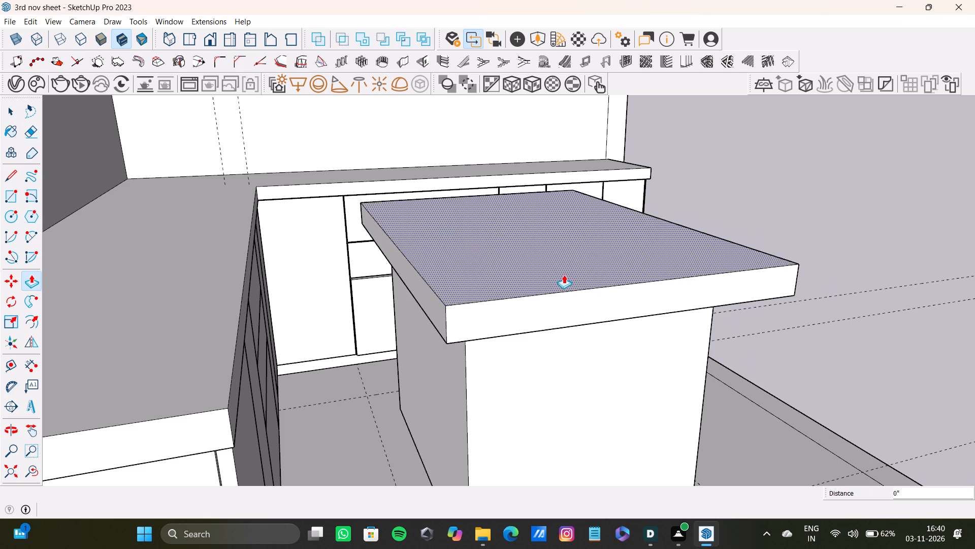
pyautogui.moveTo(564, 274); pyautogui.dragTo(569, 279)
# Push/Pull the slab's edge facing the room's open front inward by 7", and adjust that edge once more.
pyautogui.press('space')
pyautogui.scroll(4, 519, 314)
pyautogui.click(518, 319)
pyautogui.click(518, 327)
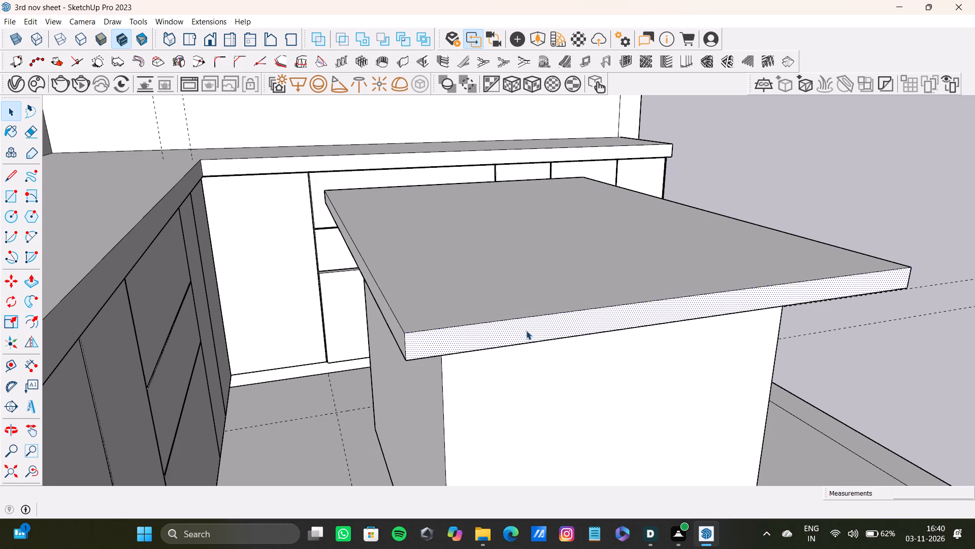
pyautogui.press('p')
pyautogui.moveTo(526, 330); pyautogui.dragTo(517, 310)
pyautogui.scroll(-3, 527, 322)
pyautogui.moveTo(567, 363); pyautogui.dragTo(470, 202, button='middle')
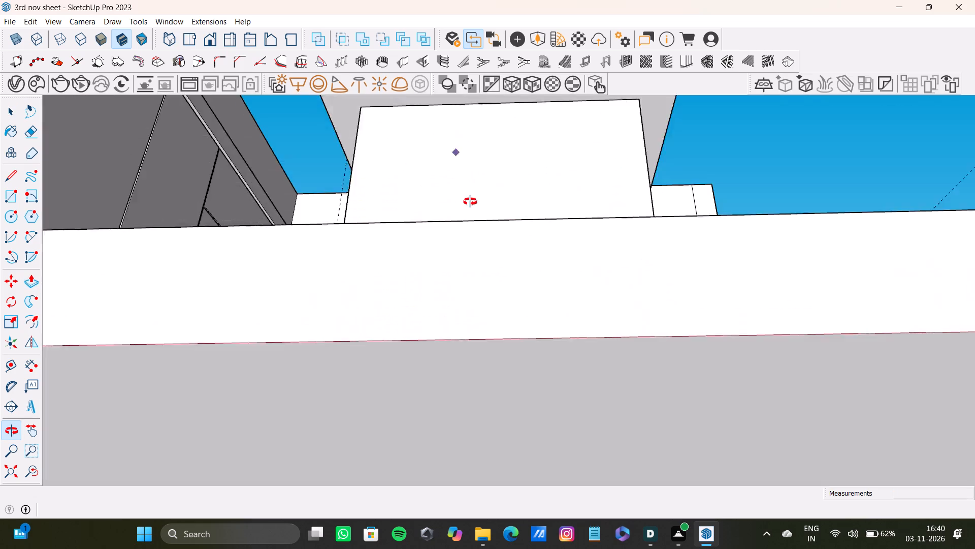
pyautogui.moveTo(470, 202); pyautogui.dragTo(384, 350, button='middle')
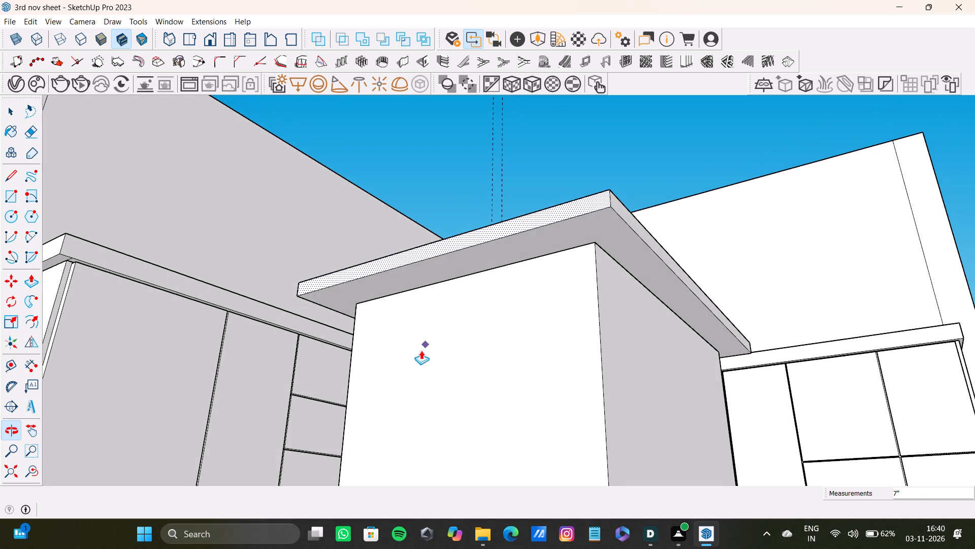
pyautogui.moveTo(561, 208); pyautogui.dragTo(577, 216)
# Push/Pull the slab's edge on the open side opposite the left counter run inward by 5".
pyautogui.moveTo(582, 227); pyautogui.dragTo(490, 231, button='middle')
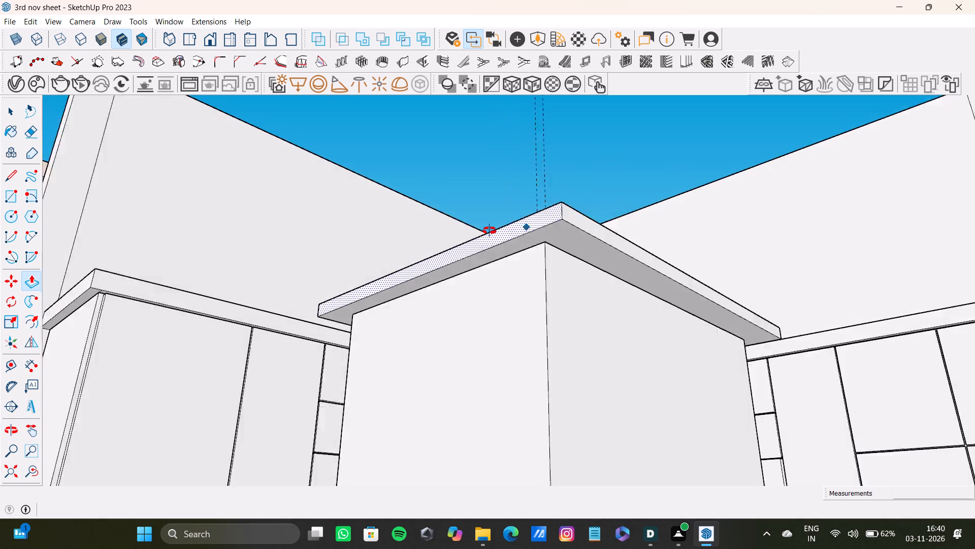
pyautogui.moveTo(490, 231); pyautogui.dragTo(501, 231, button='middle')
pyautogui.press('space')
pyautogui.click(570, 223)
pyautogui.click(558, 226)
pyautogui.press('p')
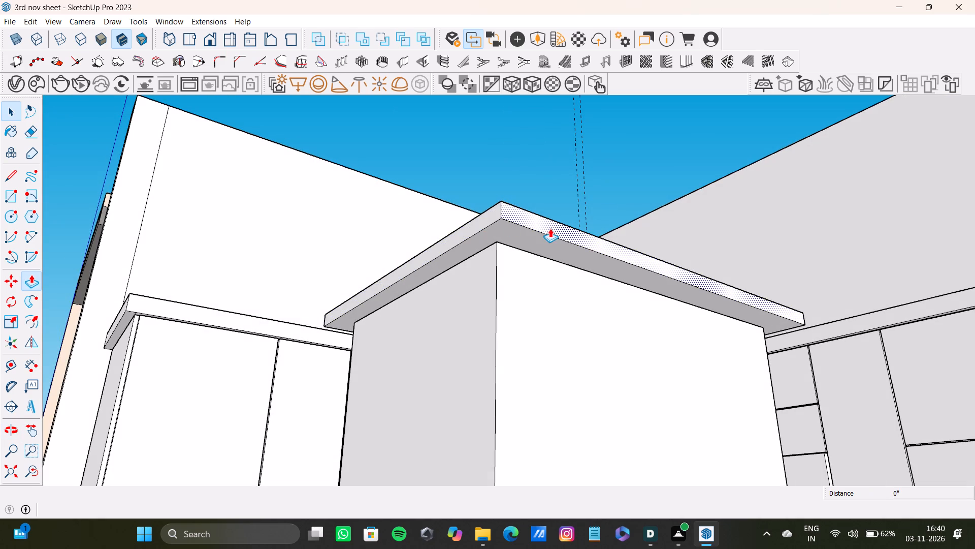
pyautogui.moveTo(550, 228); pyautogui.dragTo(537, 236)
# Push/Pull the slab's edge facing the left counter run inward by 3 5/8".
pyautogui.scroll(-3, 525, 241)
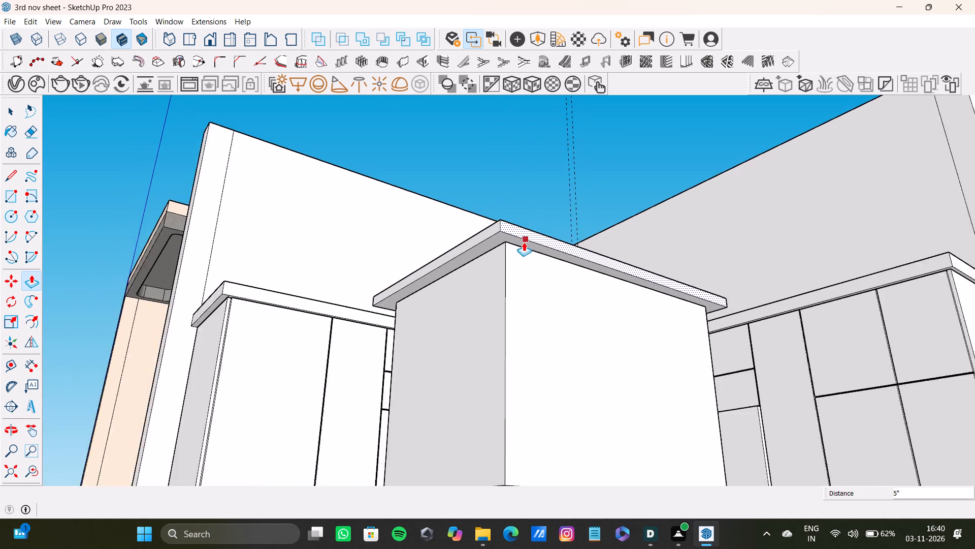
pyautogui.scroll(-4, 524, 242)
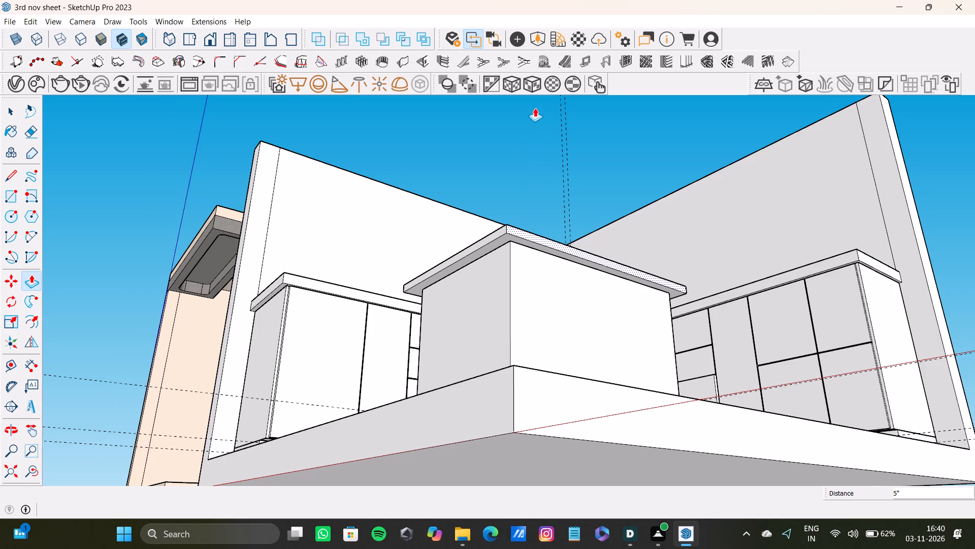
pyautogui.scroll(-3, 752, 163)
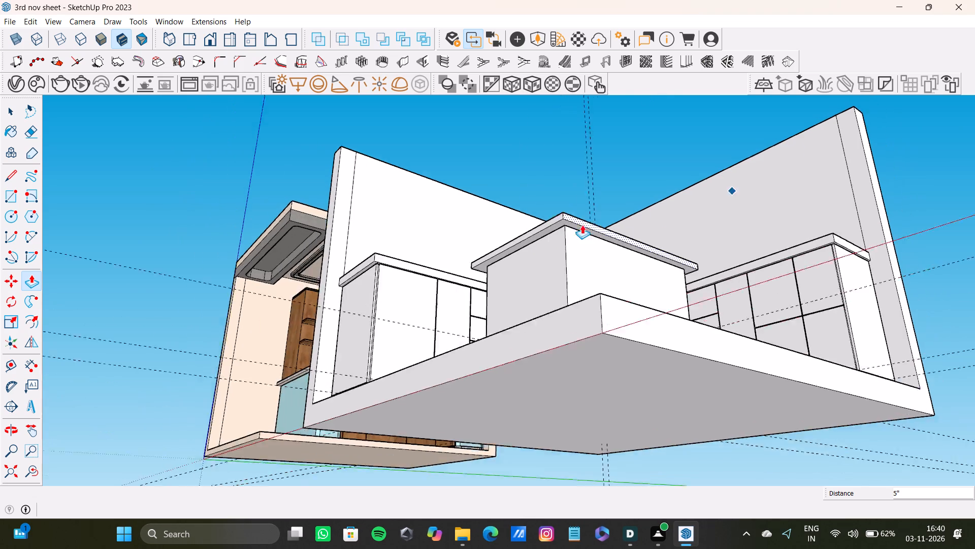
pyautogui.scroll(-5, 582, 225)
pyautogui.moveTo(548, 250); pyautogui.dragTo(552, 345, button='middle')
pyautogui.scroll(9, 552, 345)
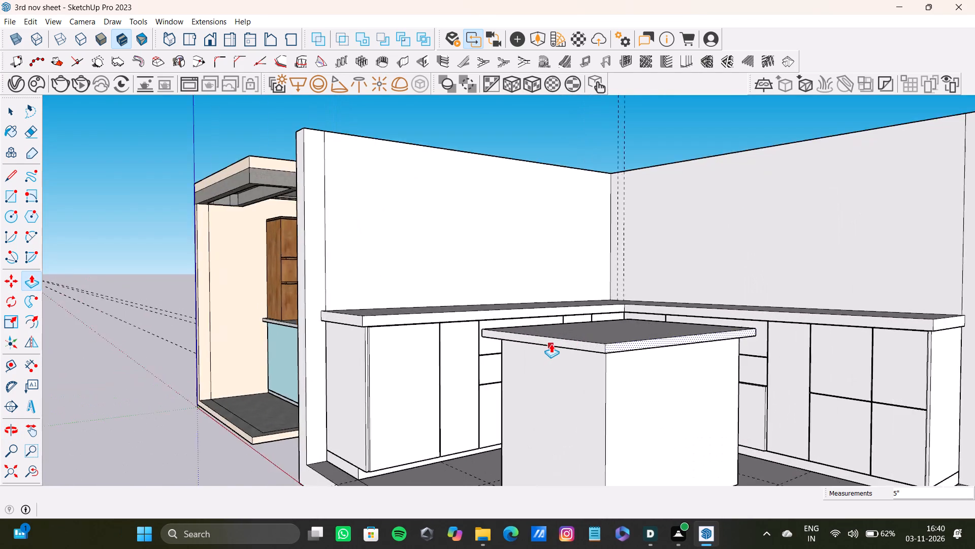
pyautogui.scroll(4, 551, 344)
pyautogui.moveTo(551, 343); pyautogui.dragTo(597, 309, button='middle')
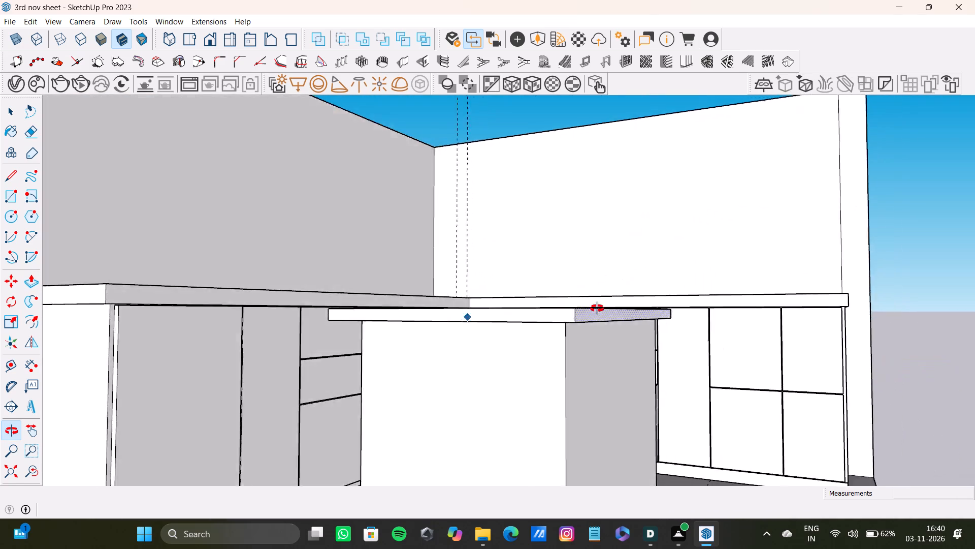
pyautogui.moveTo(597, 309); pyautogui.dragTo(637, 309, button='middle')
pyautogui.scroll(5, 419, 316)
pyautogui.moveTo(460, 318); pyautogui.dragTo(435, 293, button='middle')
pyautogui.press('space')
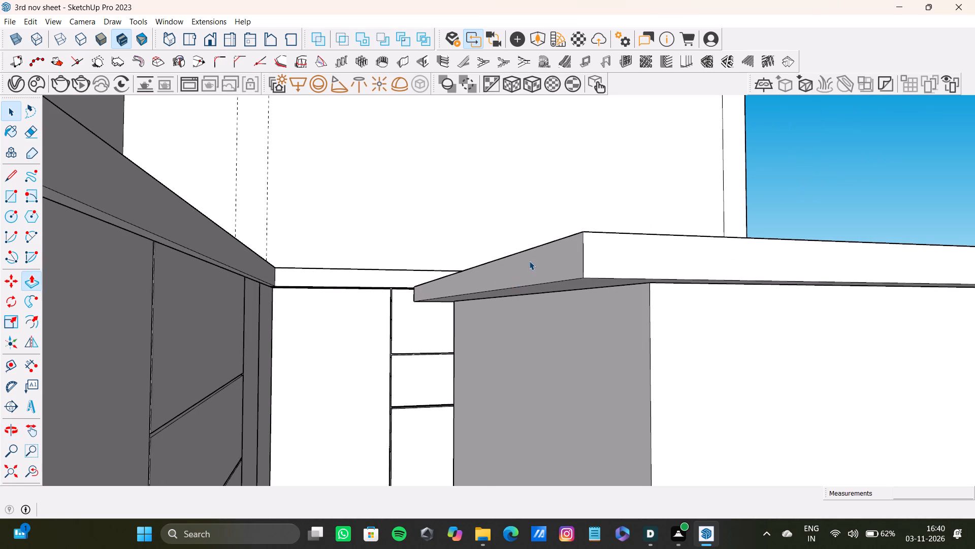
pyautogui.click(529, 261)
pyautogui.press('p')
pyautogui.moveTo(542, 271); pyautogui.dragTo(571, 270)
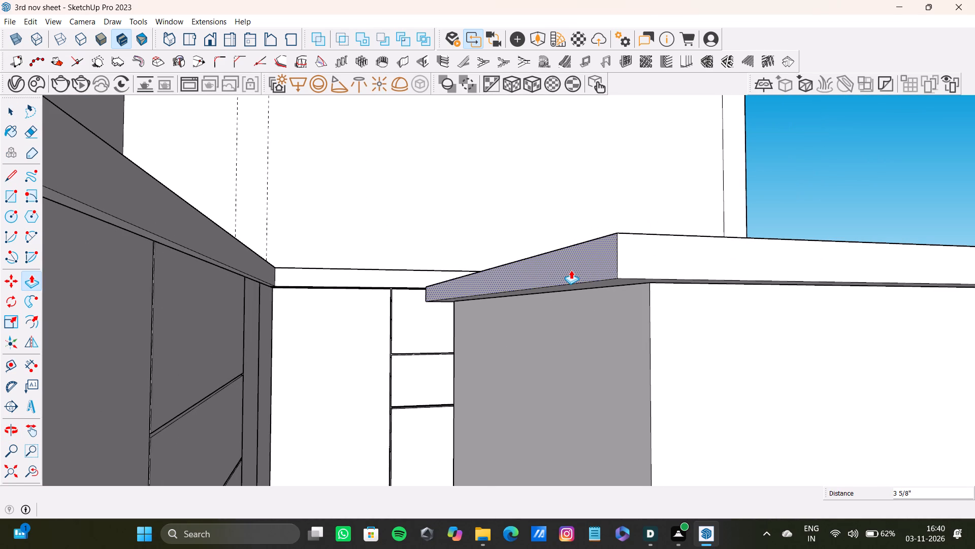
pyautogui.moveTo(571, 270); pyautogui.dragTo(570, 270)
# Push/Pull the same slab edge facing the left counter run inward by another 3 9/16".
pyautogui.scroll(-4, 566, 274)
pyautogui.keyDown('shift'); pyautogui.moveTo(564, 289); pyautogui.dragTo(497, 284, button='middle'); pyautogui.keyUp('shift')
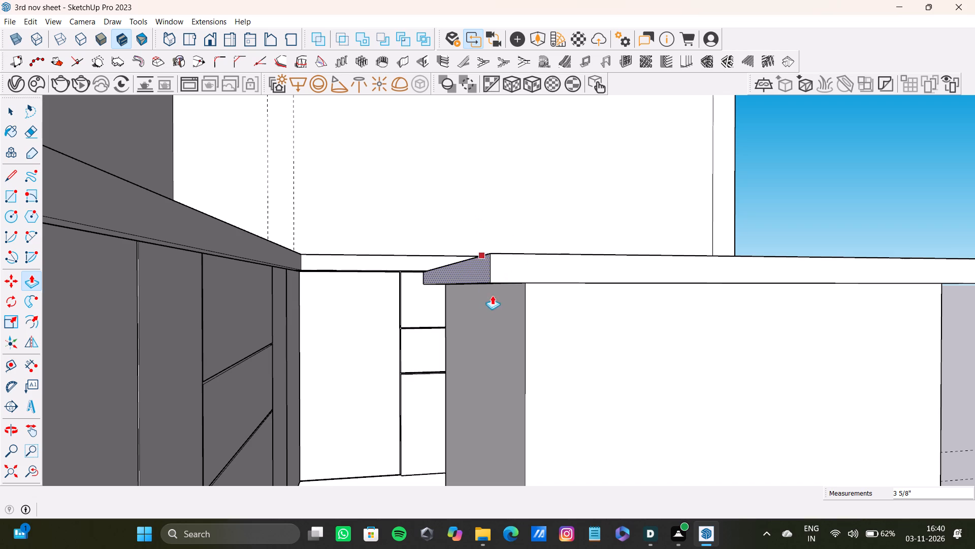
pyautogui.moveTo(484, 266); pyautogui.dragTo(506, 270)
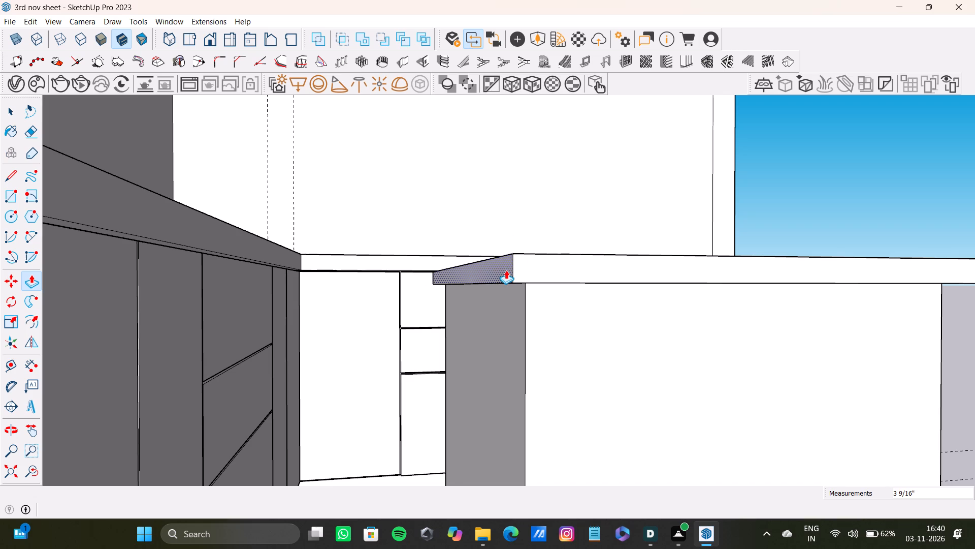
# Push/Pull the slab's edge facing the left counter run slightly back outward and inspect the overhang around the island.
pyautogui.scroll(-4, 506, 270)
pyautogui.moveTo(539, 279); pyautogui.dragTo(372, 182, button='middle')
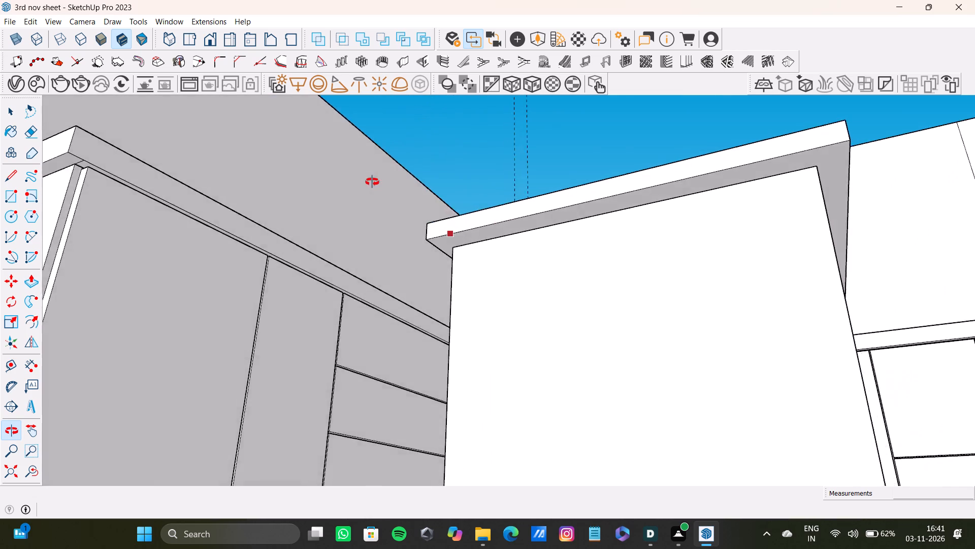
pyautogui.moveTo(372, 182); pyautogui.dragTo(539, 230, button='middle')
pyautogui.scroll(7, 484, 254)
pyautogui.scroll(-8, 642, 304)
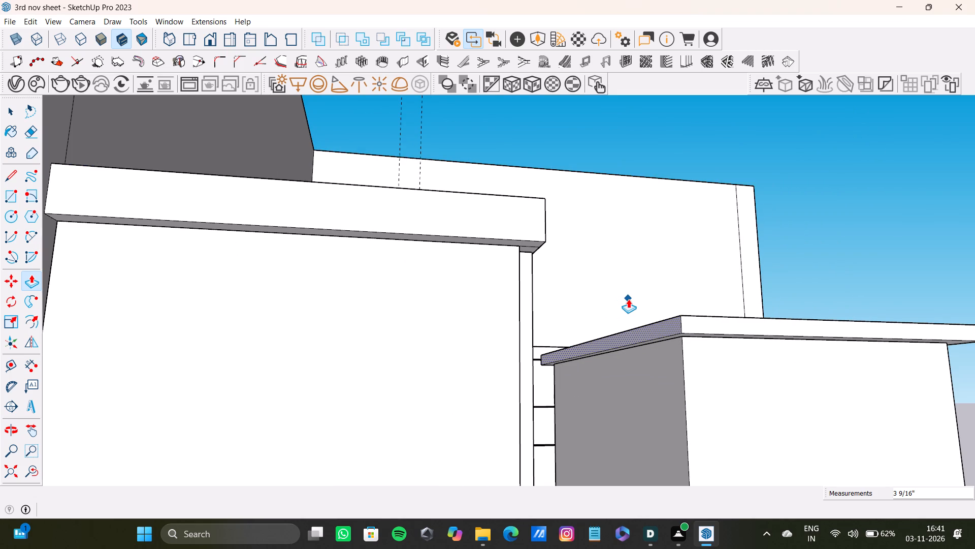
pyautogui.scroll(-5, 659, 340)
pyautogui.keyDown('shift'); pyautogui.moveTo(658, 332); pyautogui.dragTo(514, 303, button='middle'); pyautogui.keyUp('shift')
pyautogui.scroll(7, 530, 301)
pyautogui.moveTo(504, 302); pyautogui.dragTo(497, 303)
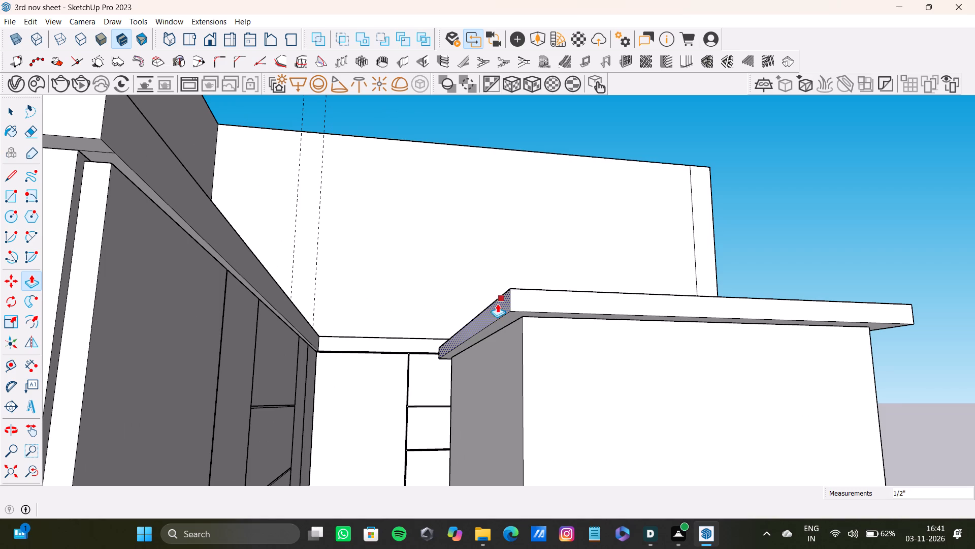
pyautogui.moveTo(497, 303); pyautogui.dragTo(494, 303)
pyautogui.scroll(-3, 519, 308)
pyautogui.keyDown('shift'); pyautogui.moveTo(550, 332); pyautogui.dragTo(527, 201, button='middle'); pyautogui.keyUp('shift')
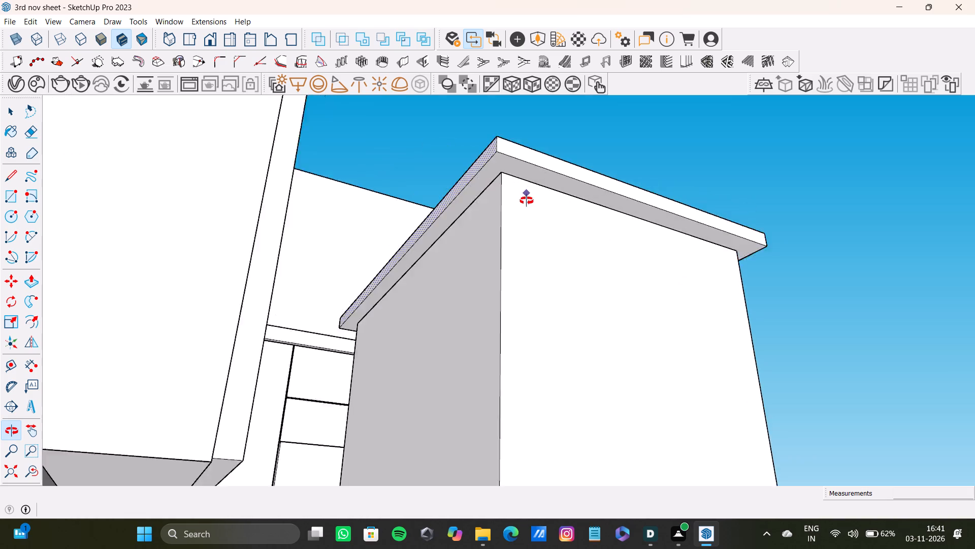
pyautogui.keyDown('shift'); pyautogui.moveTo(527, 201); pyautogui.dragTo(153, 229, button='middle'); pyautogui.keyUp('shift')
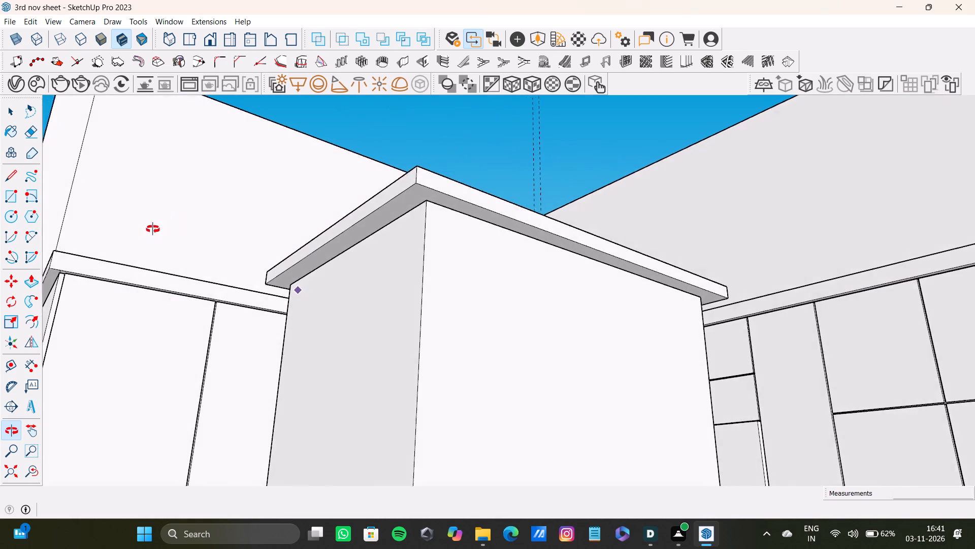
# Push/Pull the island slab's short end facing the counter run with drawers inward by about 4 7/16".
pyautogui.keyDown('shift'); pyautogui.moveTo(153, 229); pyautogui.dragTo(143, 250, button='middle'); pyautogui.keyUp('shift')
pyautogui.scroll(-2, 663, 306)
pyautogui.moveTo(665, 304); pyautogui.dragTo(528, 315, button='middle')
pyautogui.scroll(7, 538, 312)
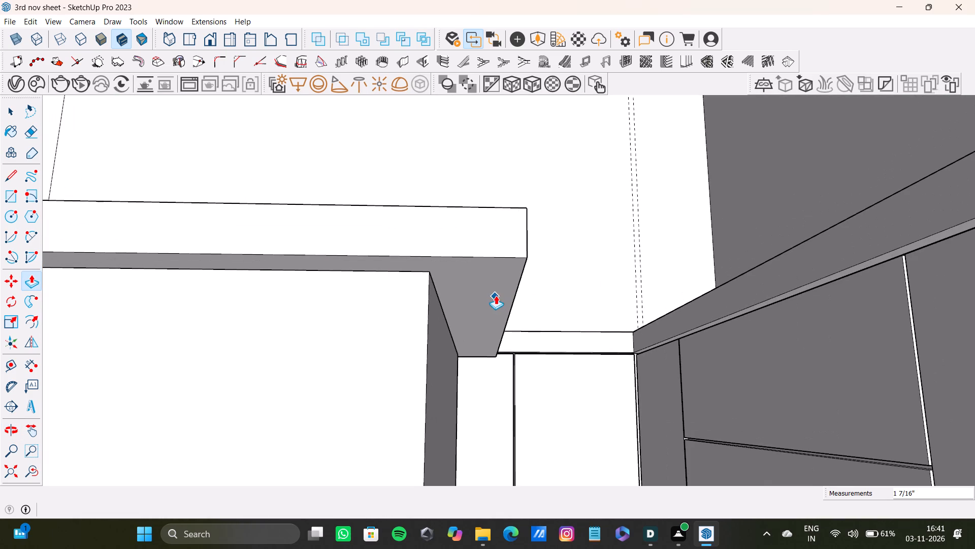
pyautogui.keyDown('shift'); pyautogui.moveTo(497, 291); pyautogui.dragTo(538, 264, button='middle'); pyautogui.keyUp('shift')
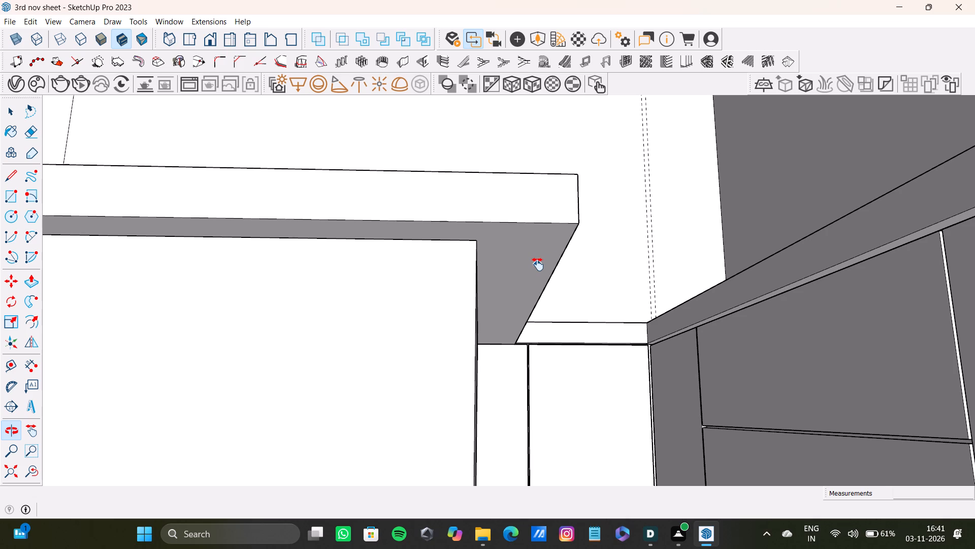
pyautogui.keyDown('shift'); pyautogui.moveTo(538, 264); pyautogui.dragTo(547, 252, button='middle'); pyautogui.keyUp('shift')
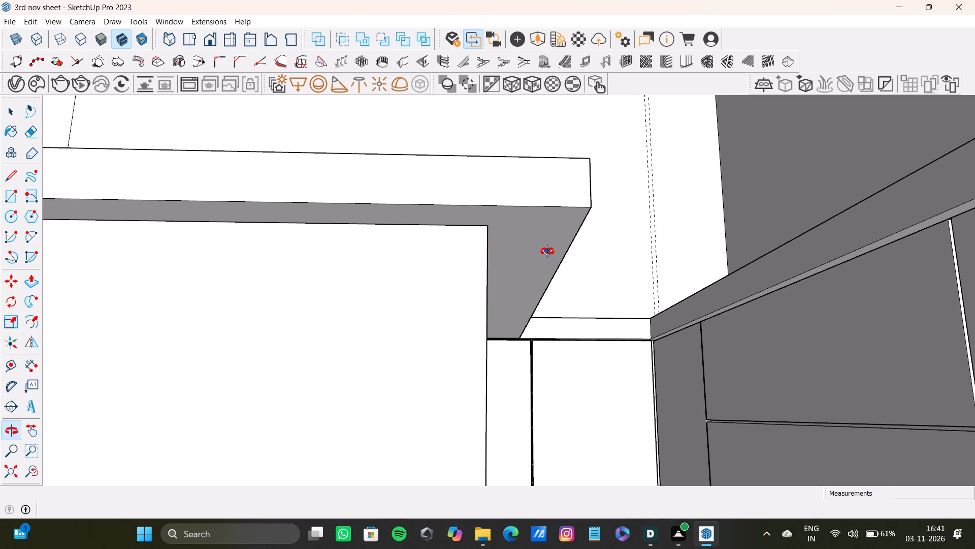
pyautogui.keyDown('shift'); pyautogui.moveTo(547, 252); pyautogui.dragTo(515, 258, button='middle'); pyautogui.keyUp('shift')
pyautogui.moveTo(588, 246); pyautogui.dragTo(552, 257, button='middle')
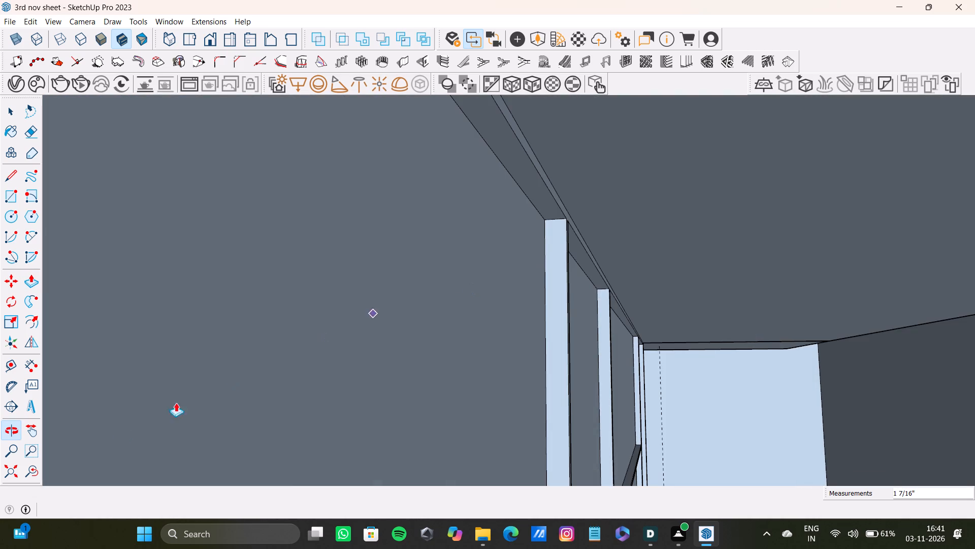
pyautogui.click(15, 466)
pyautogui.moveTo(703, 246); pyautogui.dragTo(668, 293, button='middle')
pyautogui.scroll(10, 458, 309)
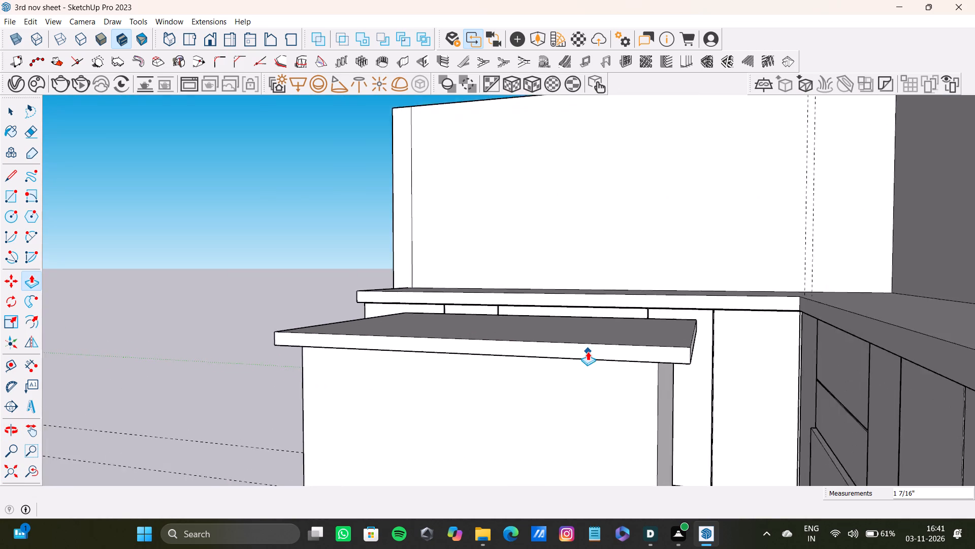
pyautogui.scroll(1, 588, 351)
pyautogui.moveTo(587, 347); pyautogui.dragTo(518, 234, button='middle')
pyautogui.press('space')
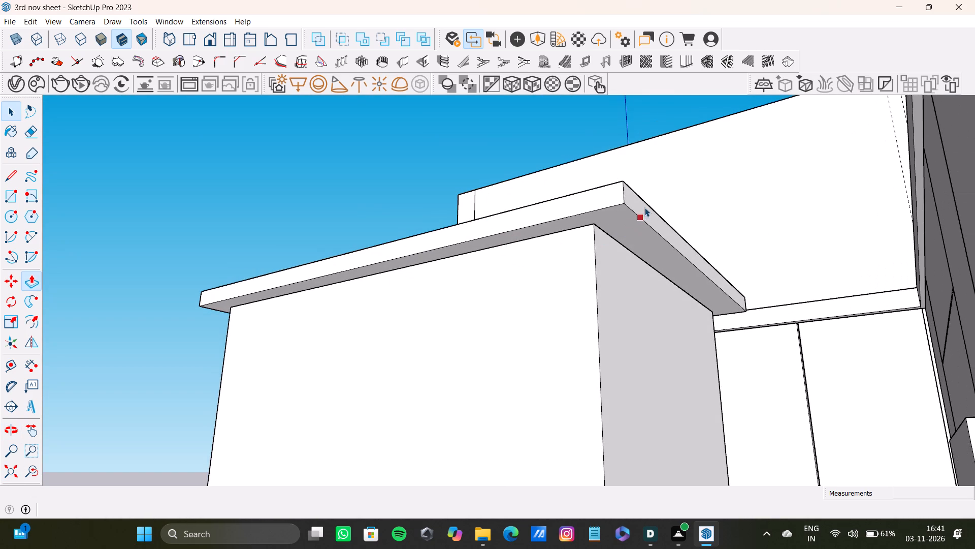
pyautogui.click(644, 206)
pyautogui.press('p')
pyautogui.moveTo(644, 206); pyautogui.dragTo(623, 206)
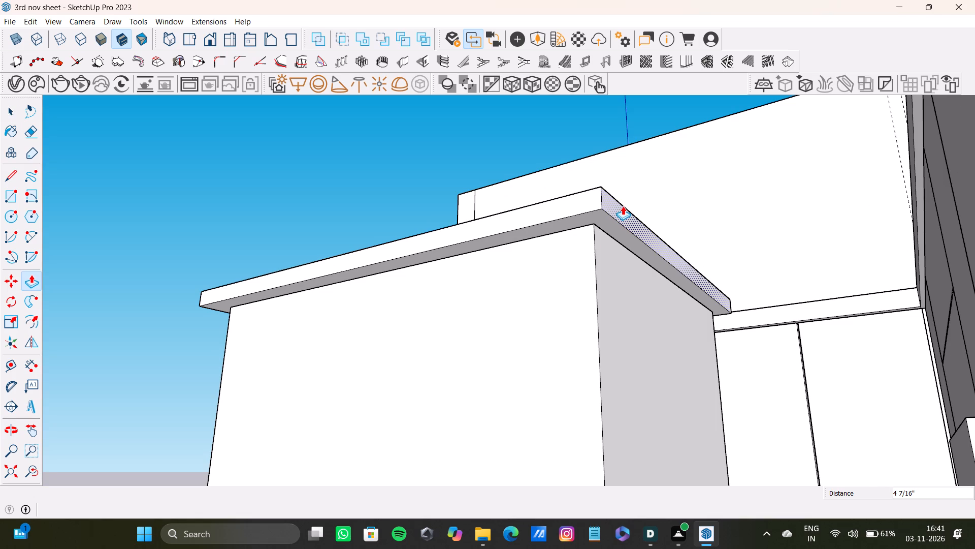
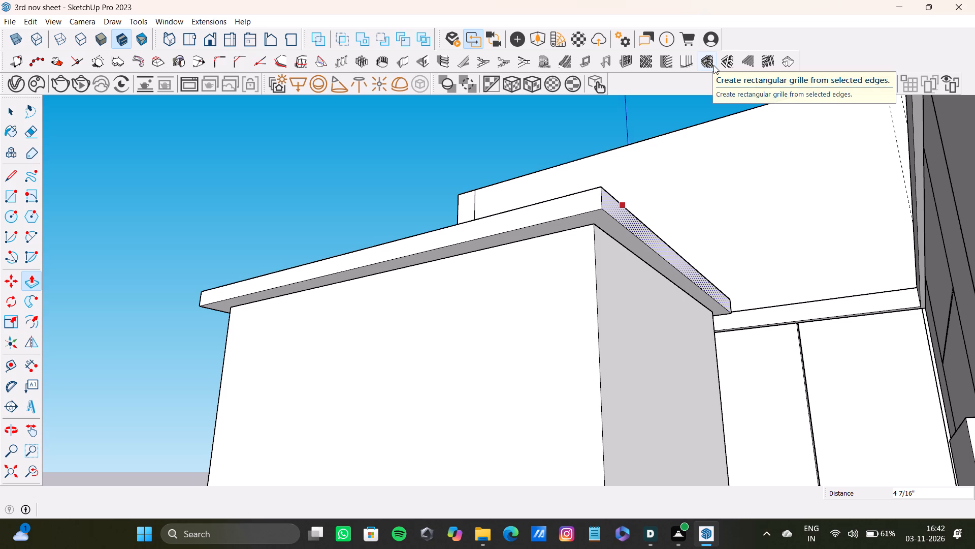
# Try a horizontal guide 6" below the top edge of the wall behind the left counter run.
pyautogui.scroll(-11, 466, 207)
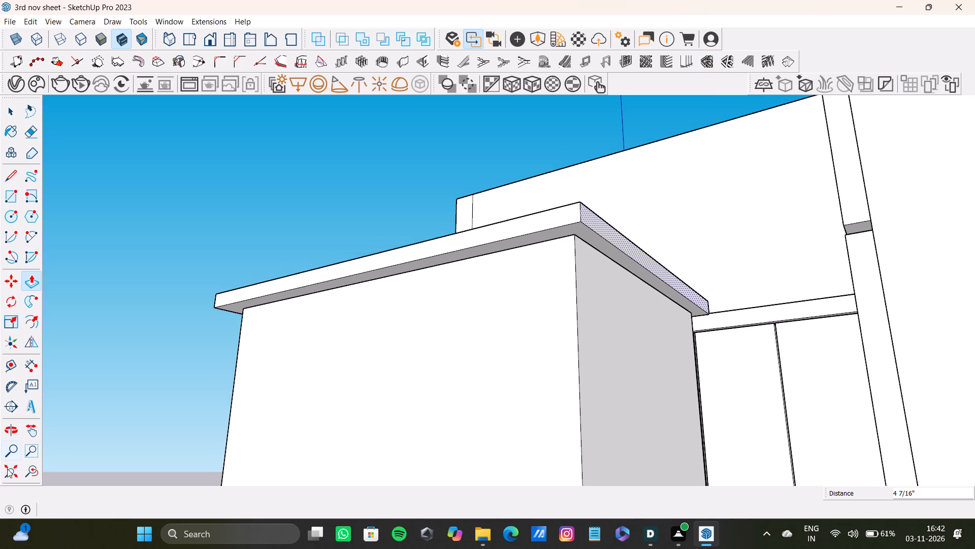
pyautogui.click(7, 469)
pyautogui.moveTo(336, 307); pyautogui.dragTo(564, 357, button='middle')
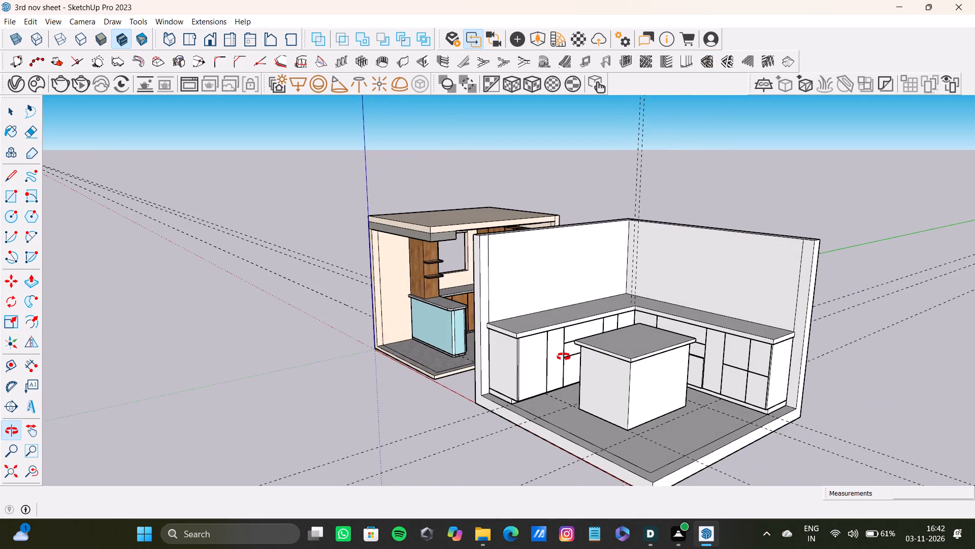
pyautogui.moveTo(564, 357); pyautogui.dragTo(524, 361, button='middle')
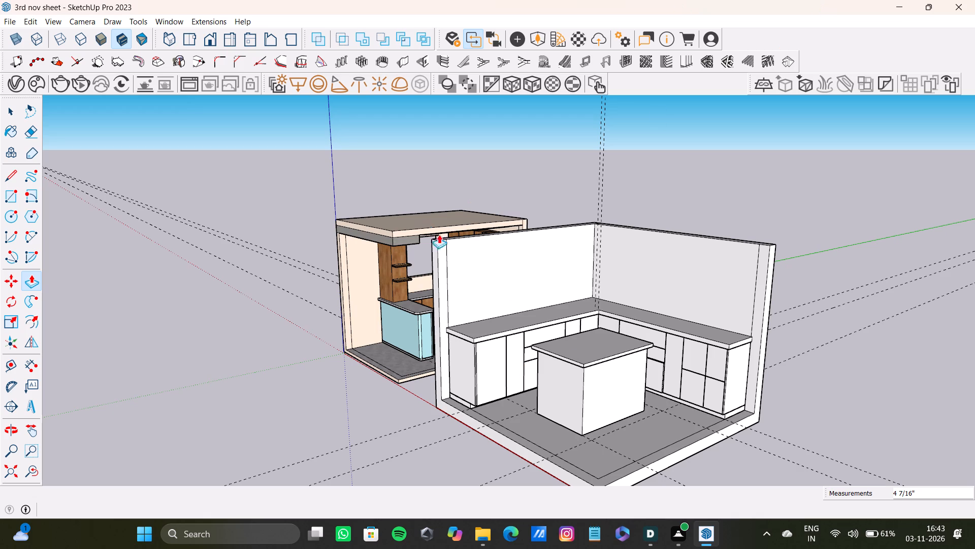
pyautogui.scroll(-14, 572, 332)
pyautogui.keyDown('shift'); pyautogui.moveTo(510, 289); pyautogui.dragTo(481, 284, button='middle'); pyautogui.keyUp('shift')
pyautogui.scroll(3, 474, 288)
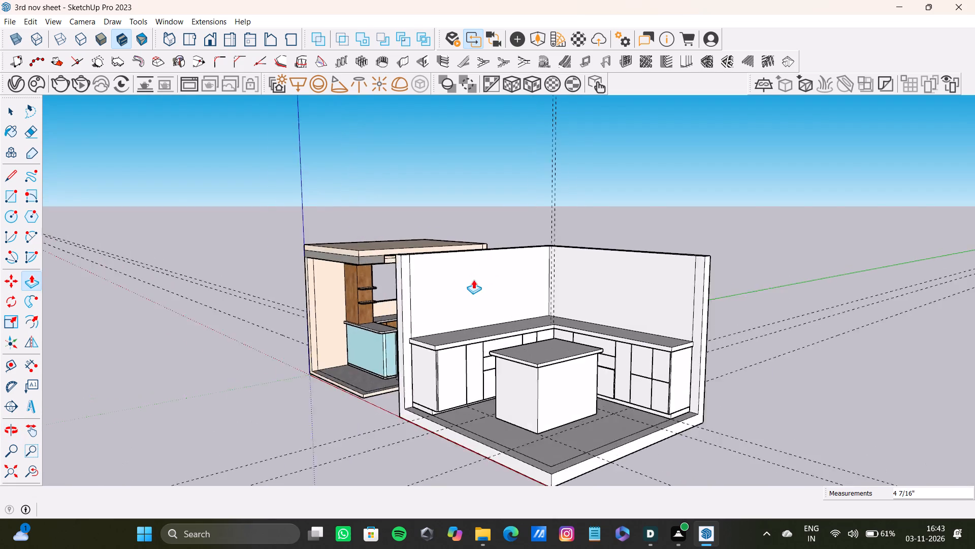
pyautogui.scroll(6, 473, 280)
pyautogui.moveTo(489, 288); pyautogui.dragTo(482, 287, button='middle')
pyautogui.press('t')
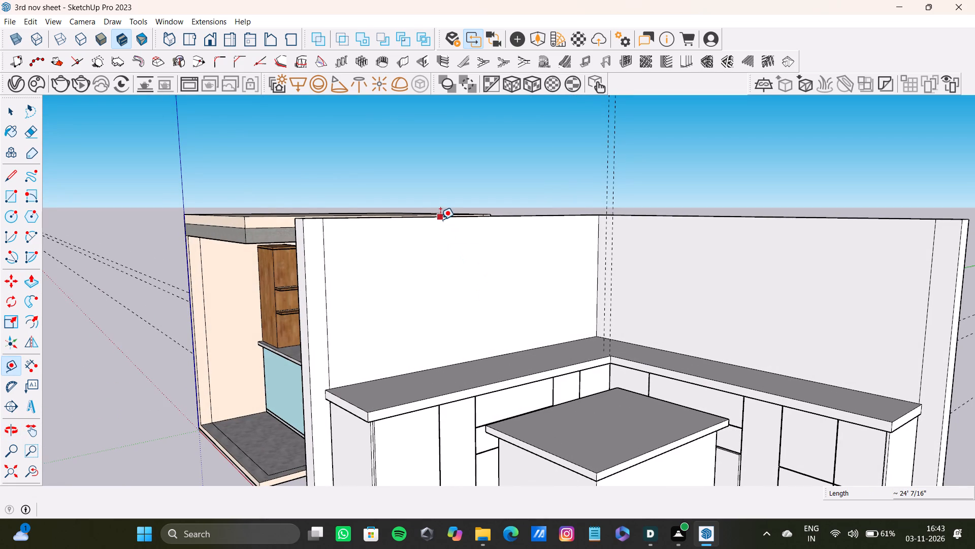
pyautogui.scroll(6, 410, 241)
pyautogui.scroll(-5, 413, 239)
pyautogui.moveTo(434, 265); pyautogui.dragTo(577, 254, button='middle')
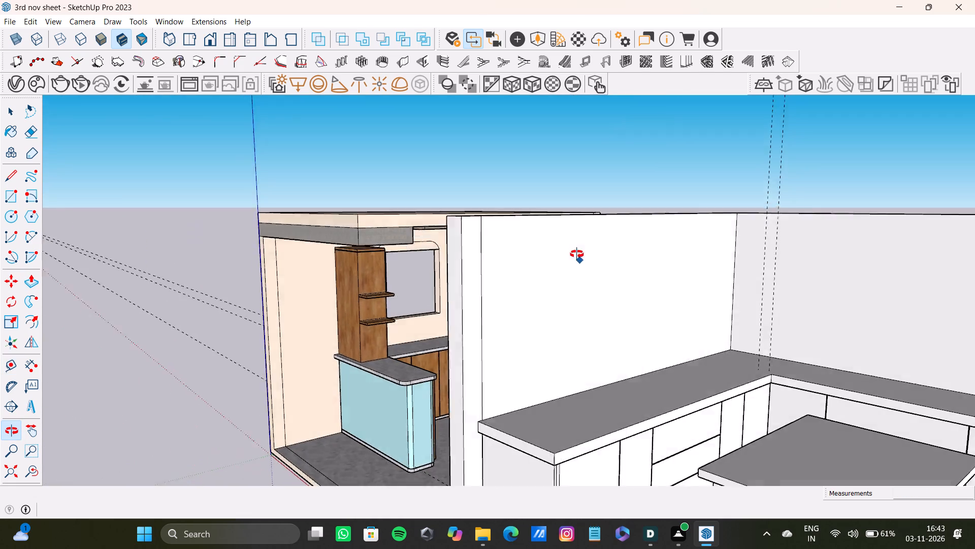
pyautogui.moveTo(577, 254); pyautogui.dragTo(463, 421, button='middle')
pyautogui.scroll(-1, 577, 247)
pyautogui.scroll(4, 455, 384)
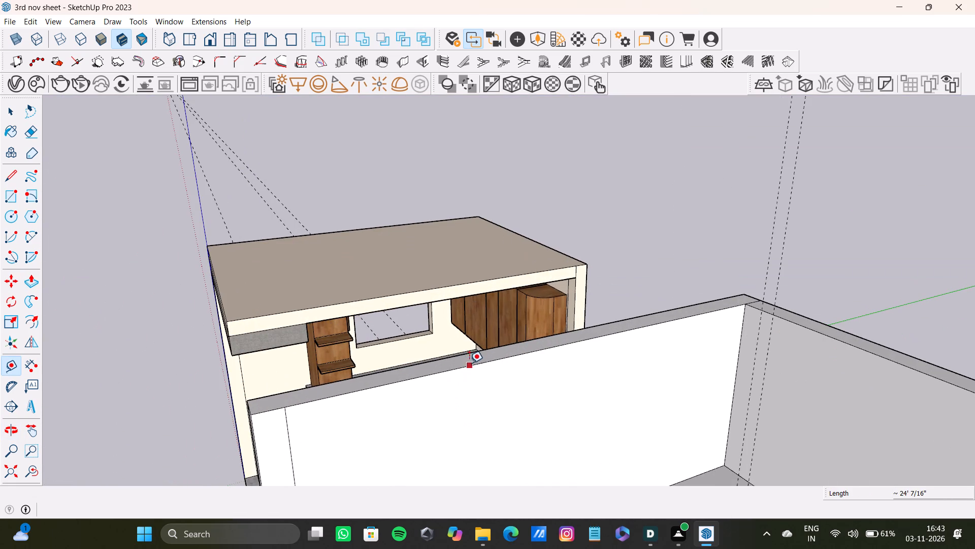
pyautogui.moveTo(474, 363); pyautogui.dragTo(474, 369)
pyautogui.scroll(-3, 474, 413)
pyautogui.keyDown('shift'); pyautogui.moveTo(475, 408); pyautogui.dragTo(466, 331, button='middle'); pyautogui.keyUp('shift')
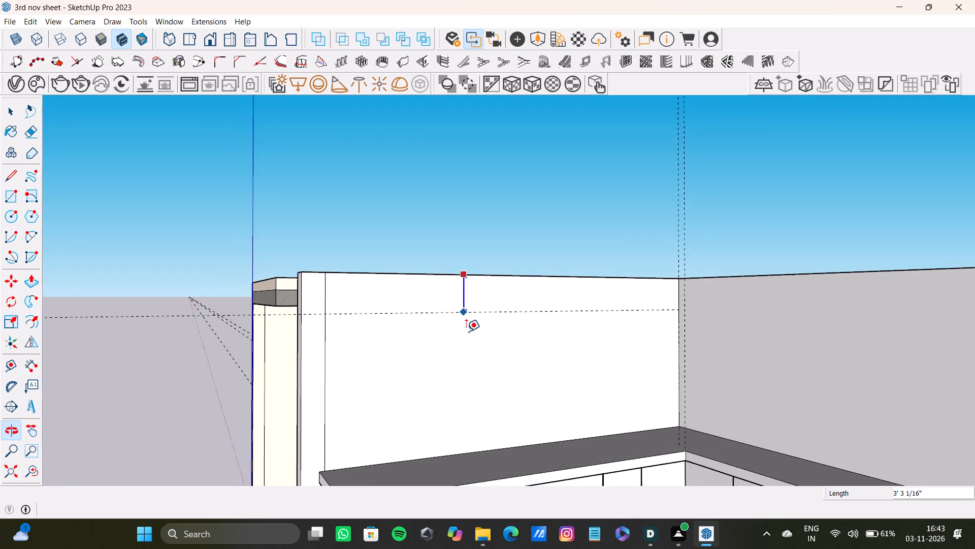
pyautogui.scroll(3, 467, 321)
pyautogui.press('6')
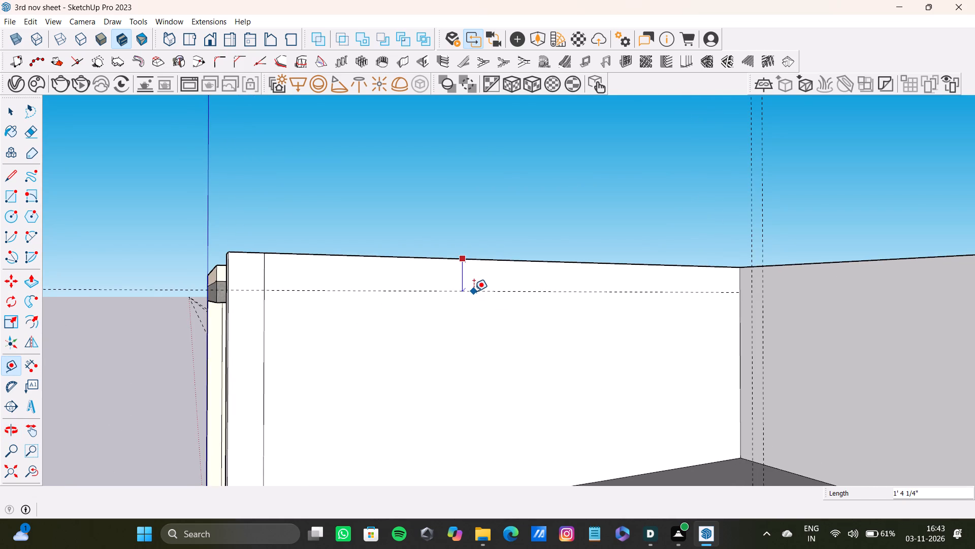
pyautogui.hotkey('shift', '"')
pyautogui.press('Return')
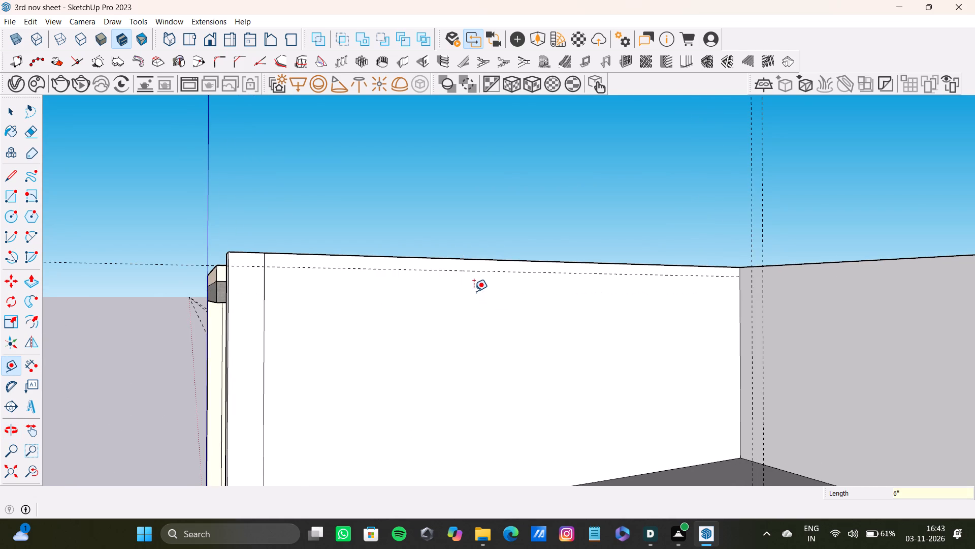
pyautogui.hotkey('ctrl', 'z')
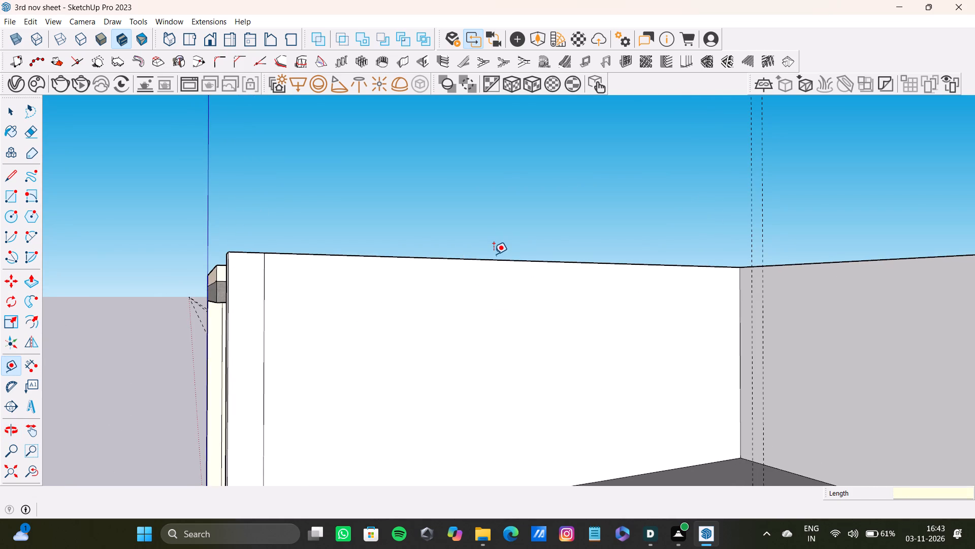
# Place horizontal guides 9" below the top edges of both kitchen walls.
pyautogui.click(494, 259)
pyautogui.write('9"')
pyautogui.press('Return')
pyautogui.scroll(8, 762, 283)
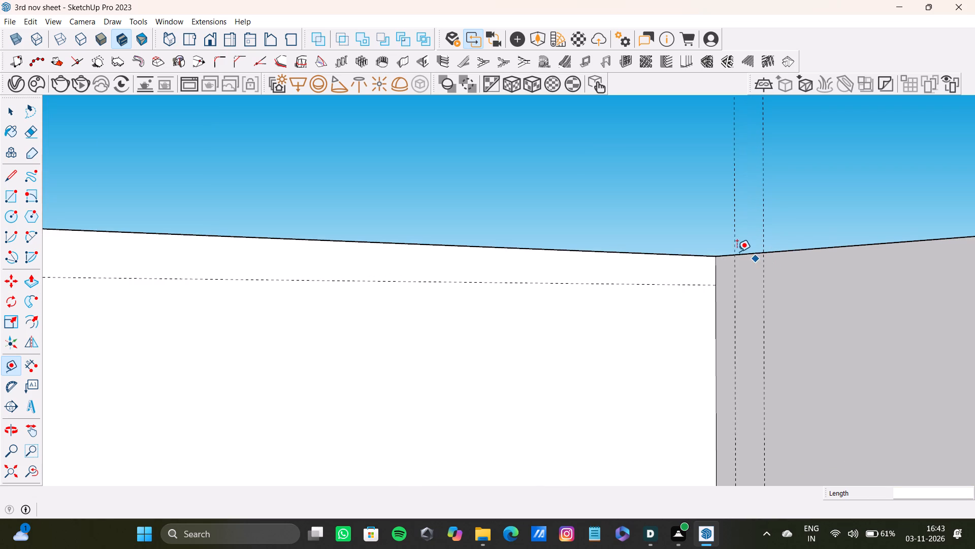
pyautogui.moveTo(747, 255); pyautogui.dragTo(745, 261)
pyautogui.write('9"')
pyautogui.press('Return')
pyautogui.scroll(-15, 709, 306)
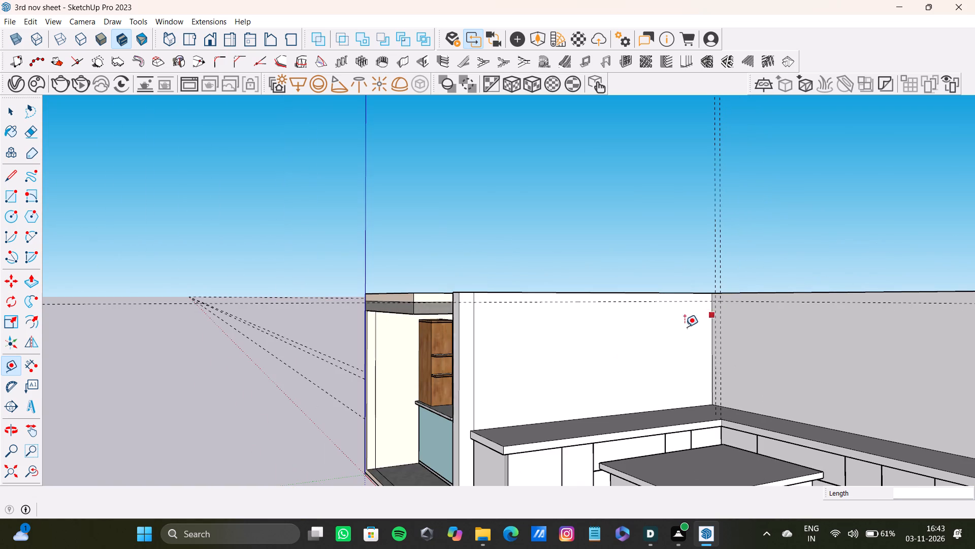
# Draw a line along the 9" guide on the left counter's wall, from its vertical end line to the room corner.
pyautogui.press('l')
pyautogui.scroll(9, 506, 300)
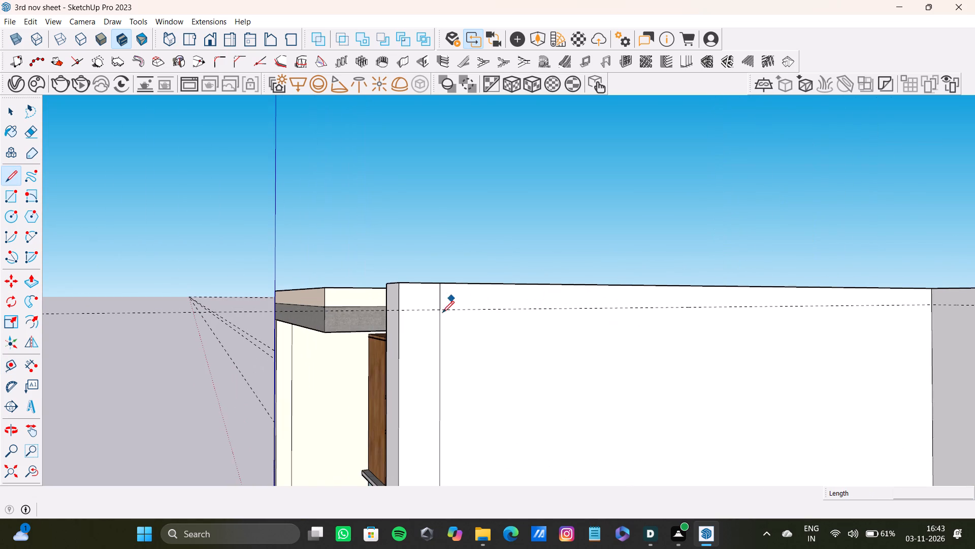
pyautogui.click(441, 309)
pyautogui.scroll(-6, 751, 337)
pyautogui.moveTo(767, 324); pyautogui.dragTo(592, 324, button='middle')
pyautogui.scroll(4, 696, 322)
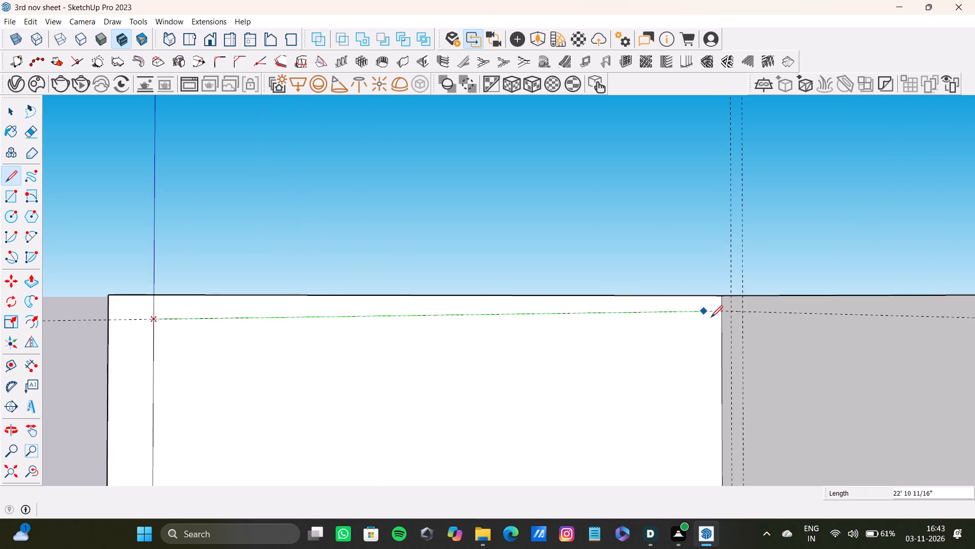
pyautogui.scroll(3, 711, 317)
pyautogui.click(725, 310)
# Draw a line along the 9" guide on the adjoining wall, from the room corner to the vertical line near its open end.
pyautogui.keyDown('shift'); pyautogui.scroll(-4, 723, 310); pyautogui.keyUp('shift')
pyautogui.keyDown('shift'); pyautogui.moveTo(661, 297); pyautogui.dragTo(511, 284, button='middle'); pyautogui.keyUp('shift')
pyautogui.scroll(7, 569, 306)
pyautogui.click(568, 290)
pyautogui.scroll(-8, 723, 321)
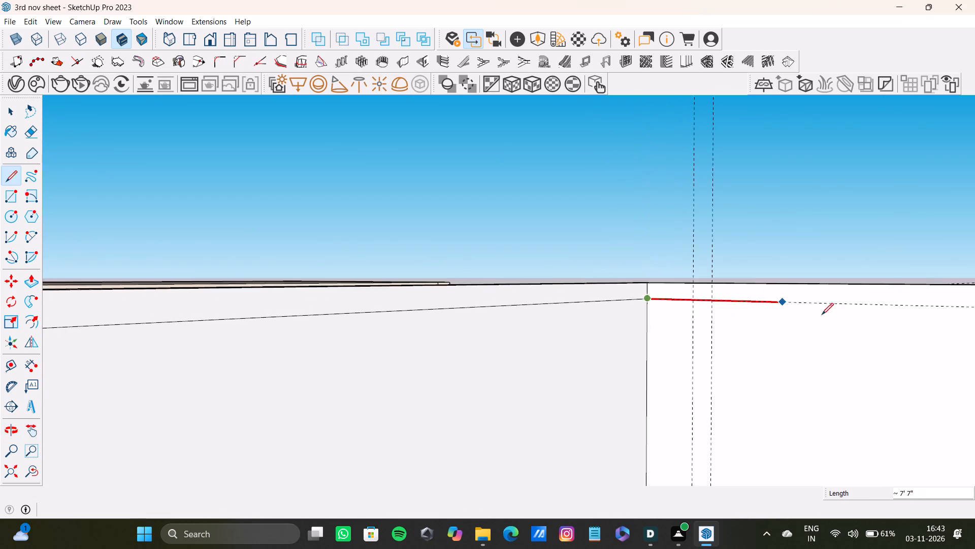
pyautogui.keyDown('shift'); pyautogui.moveTo(822, 315); pyautogui.dragTo(375, 296, button='middle'); pyautogui.keyUp('shift')
pyautogui.scroll(-7, 580, 326)
pyautogui.keyDown('shift'); pyautogui.moveTo(714, 327); pyautogui.dragTo(682, 336, button='middle'); pyautogui.keyUp('shift')
pyautogui.scroll(4, 723, 325)
pyautogui.click(735, 318)
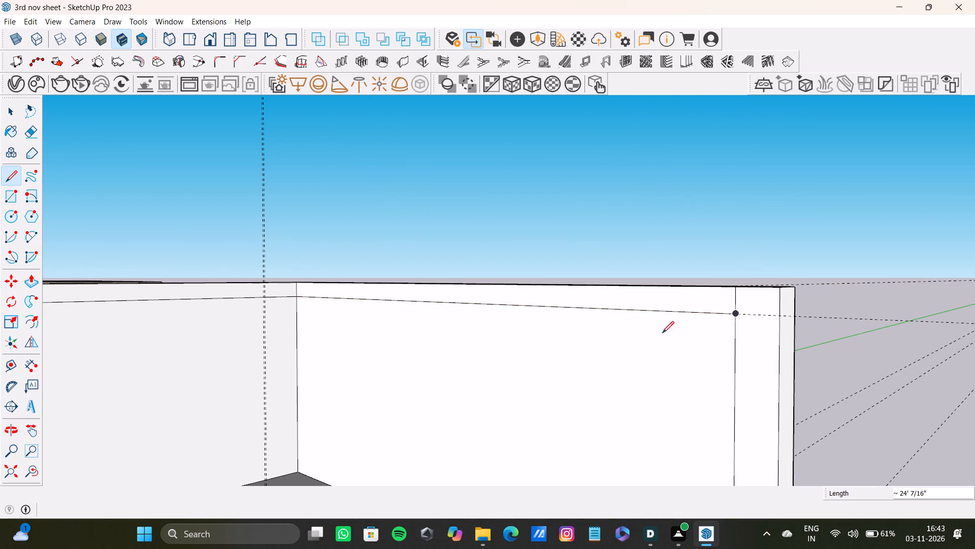
pyautogui.scroll(-8, 638, 332)
pyautogui.moveTo(620, 335); pyautogui.dragTo(664, 344, button='middle')
pyautogui.press('space')
# Delete the two vertical guides standing on the countertop near the room corner.
pyautogui.scroll(-5, 468, 344)
pyautogui.moveTo(472, 347); pyautogui.dragTo(600, 339, button='middle')
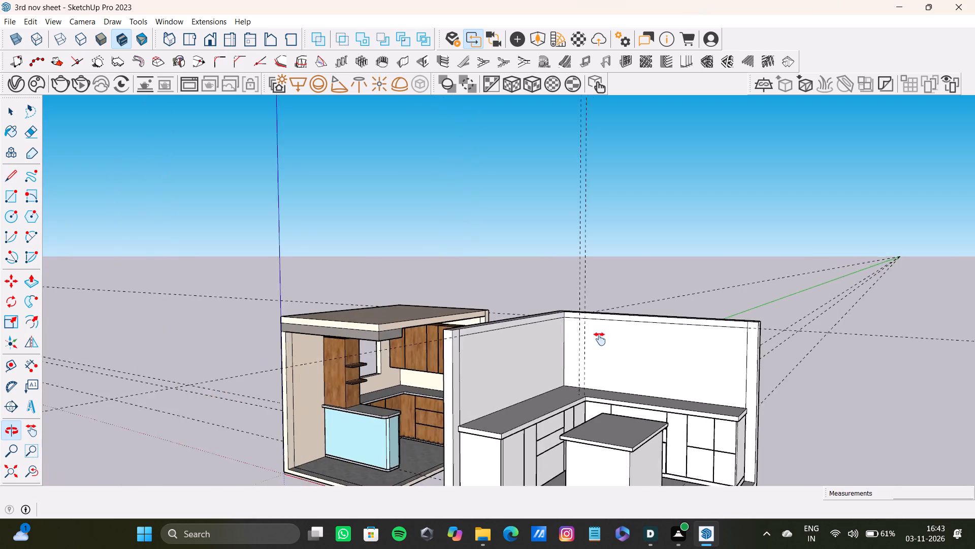
pyautogui.moveTo(600, 339); pyautogui.dragTo(587, 344, button='middle')
pyautogui.scroll(8, 590, 358)
pyautogui.press('space')
pyautogui.click(579, 380)
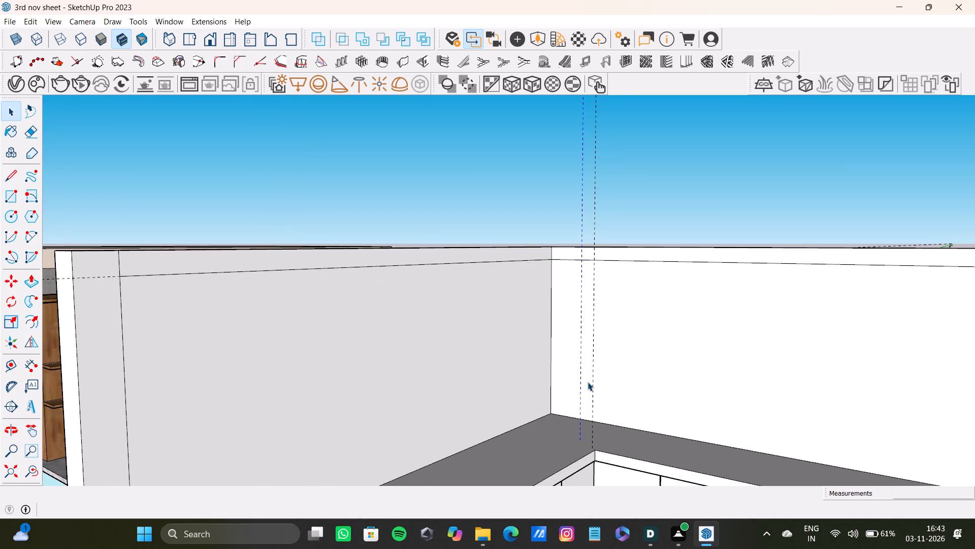
pyautogui.press('Delete')
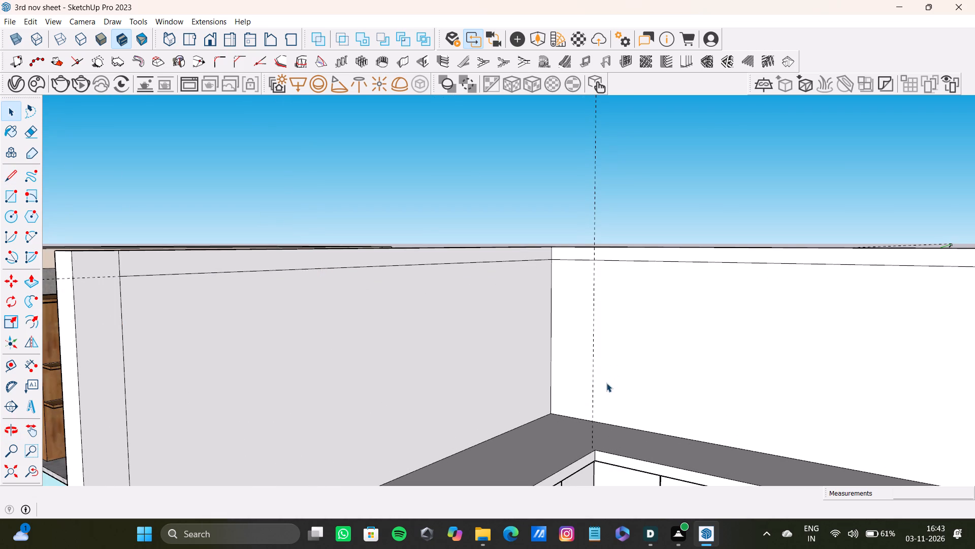
pyautogui.click(593, 394)
pyautogui.press('Delete')
# Place a vertical guide 1" inward from the vertical line near the open end of the left counter's wall.
pyautogui.scroll(-8, 671, 363)
pyautogui.keyDown('shift'); pyautogui.moveTo(686, 379); pyautogui.dragTo(689, 257, button='middle'); pyautogui.keyUp('shift')
pyautogui.scroll(-1, 673, 308)
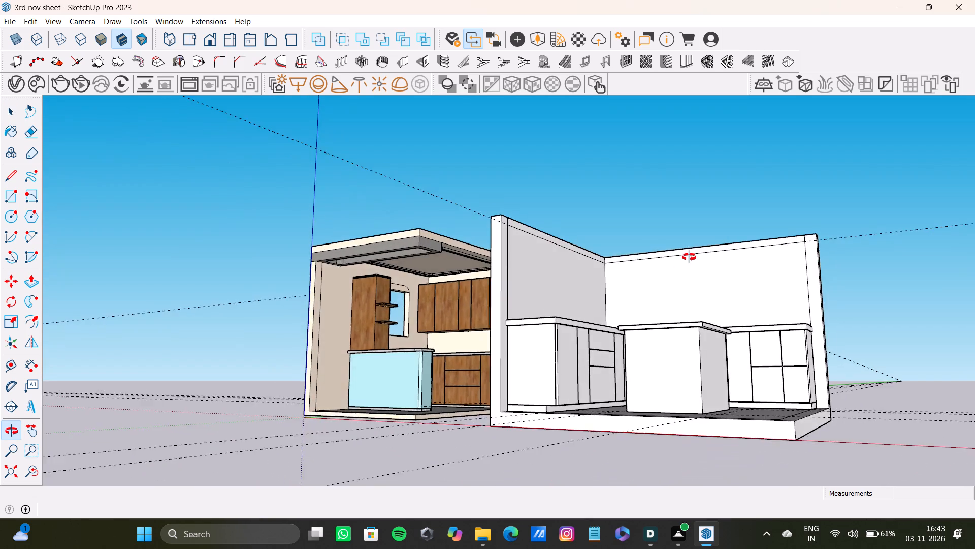
pyautogui.keyDown('shift'); pyautogui.moveTo(689, 257); pyautogui.dragTo(557, 299, button='middle'); pyautogui.keyUp('shift')
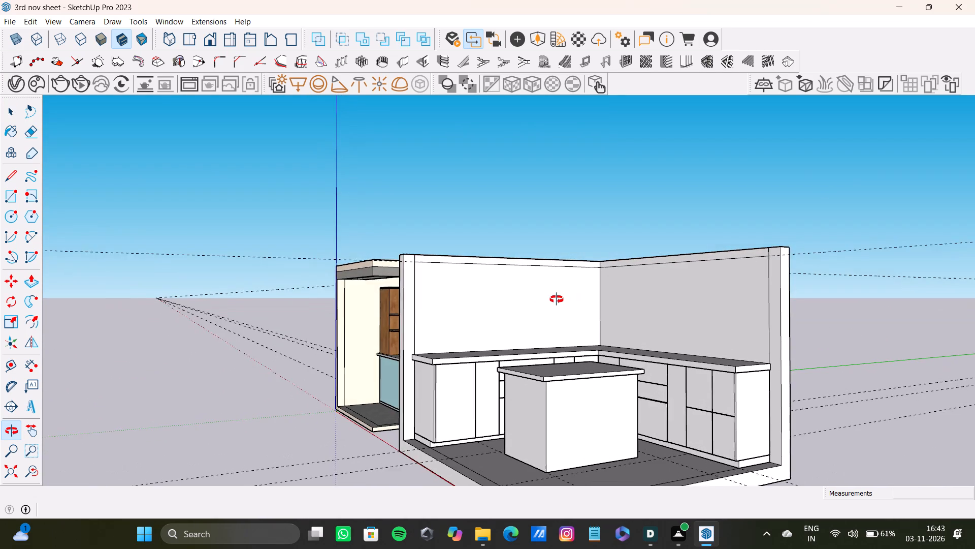
pyautogui.keyDown('shift'); pyautogui.moveTo(557, 299); pyautogui.dragTo(556, 300, button='middle'); pyautogui.keyUp('shift')
pyautogui.press('t')
pyautogui.scroll(7, 427, 331)
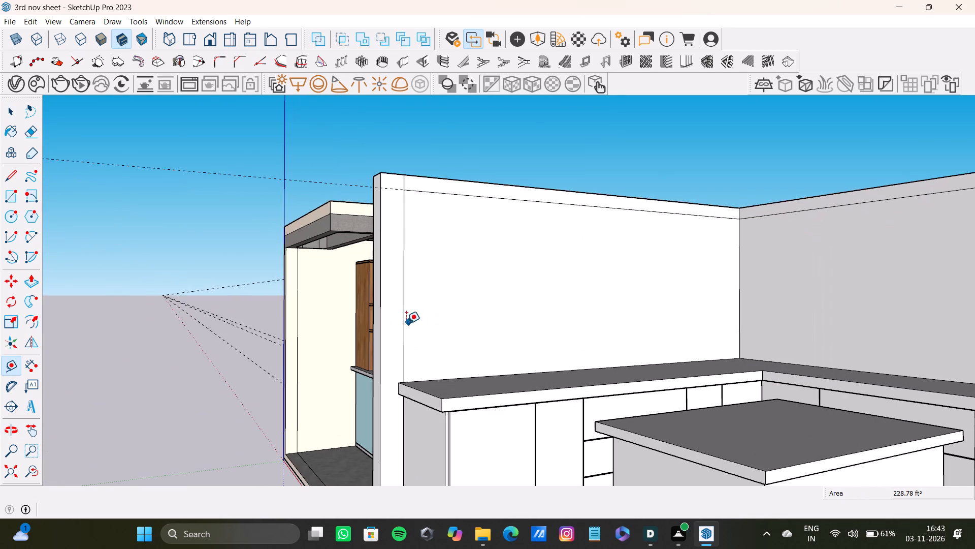
pyautogui.moveTo(404, 325); pyautogui.dragTo(414, 325)
pyautogui.press('1')
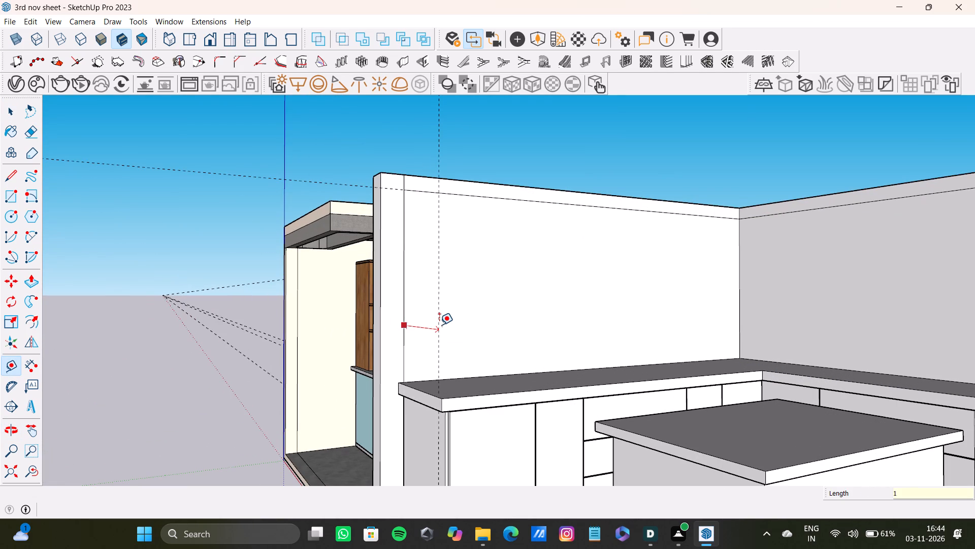
pyautogui.moveTo(442, 295); pyautogui.dragTo(409, 322, button='middle')
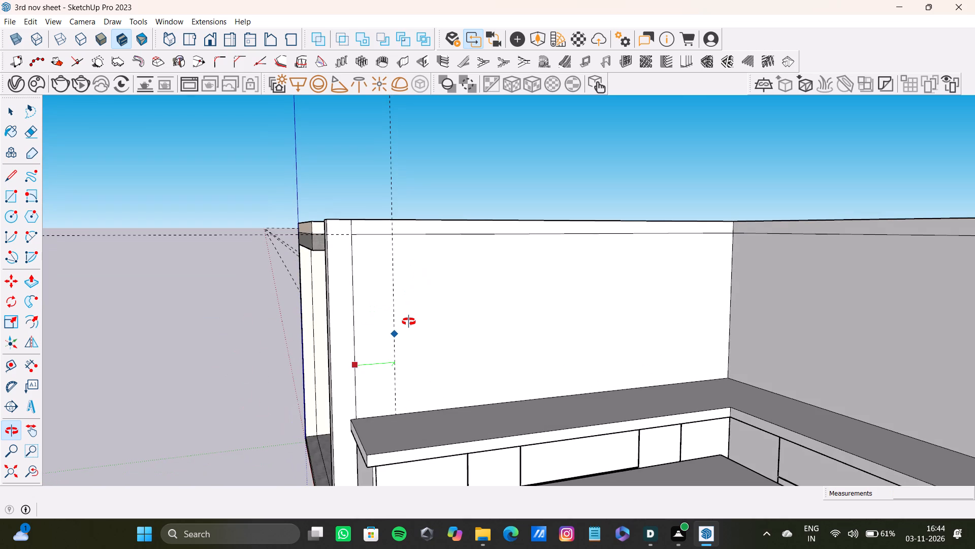
pyautogui.moveTo(409, 322); pyautogui.dragTo(405, 325, button='middle')
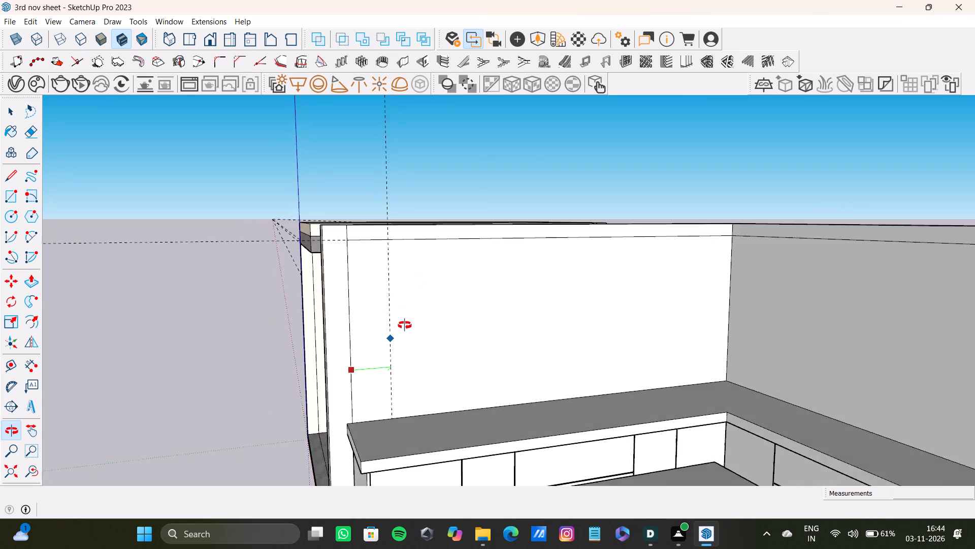
pyautogui.moveTo(405, 325); pyautogui.dragTo(392, 341, button='middle')
pyautogui.write('1"')
pyautogui.press('Return')
# Place a second vertical guide 0.5" further inward from the 1" guide on the same wall.
pyautogui.scroll(5, 388, 347)
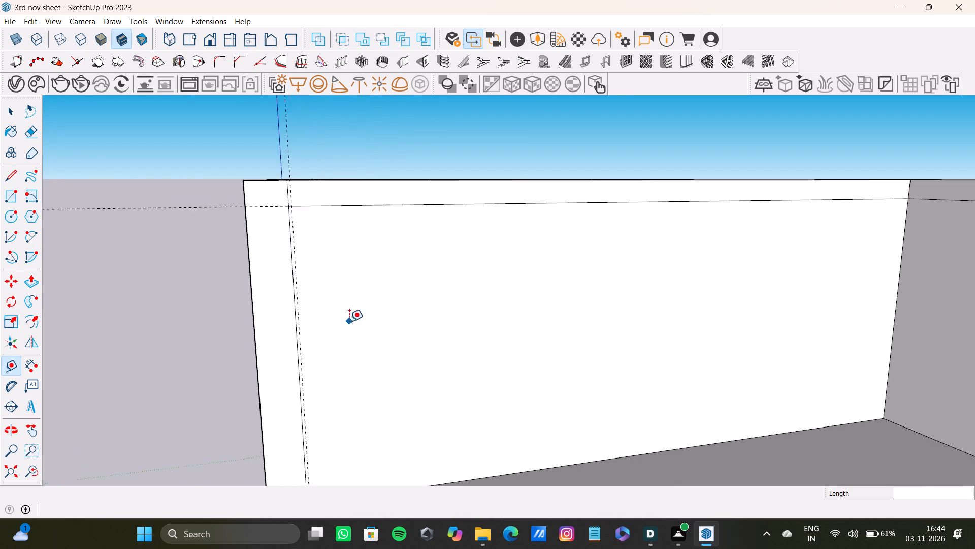
pyautogui.scroll(5, 349, 321)
pyautogui.moveTo(286, 336); pyautogui.dragTo(293, 337)
pyautogui.write('0.5')
pyautogui.hotkey('shift', '"')
pyautogui.press('Return')
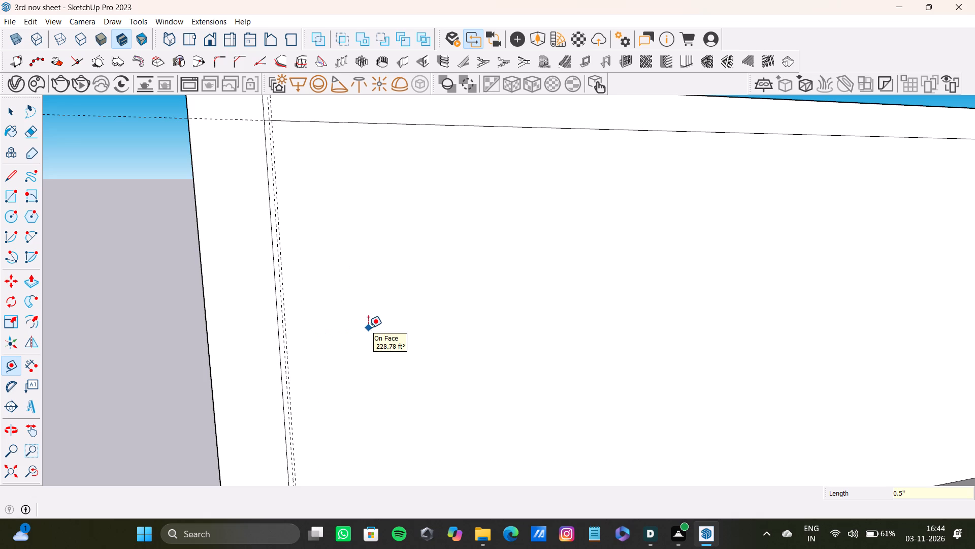
# Place a vertical guide about 4' 8" from the 0.5" guide, toward the room corner on the same wall.
pyautogui.scroll(4, 355, 322)
pyautogui.moveTo(249, 326); pyautogui.dragTo(265, 329)
pyautogui.scroll(-3, 492, 327)
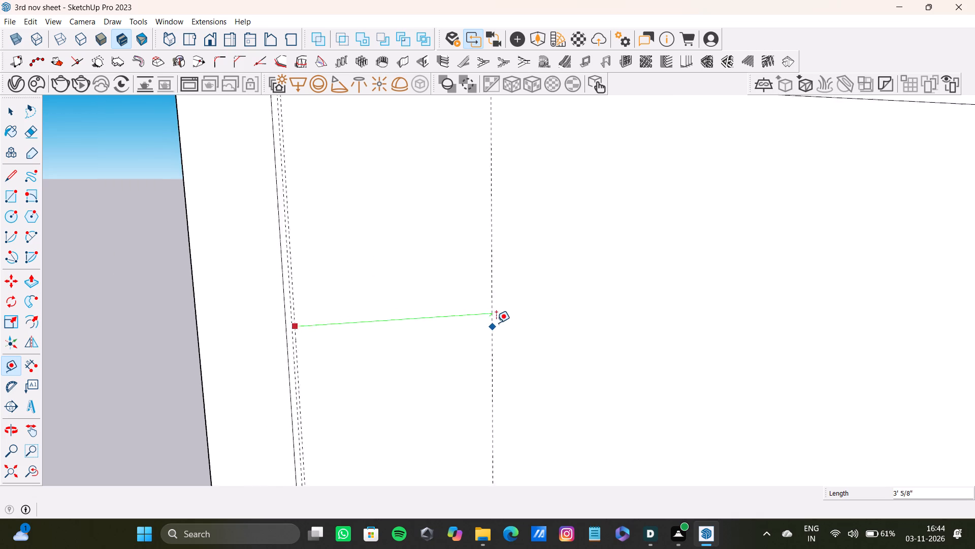
pyautogui.scroll(-13, 496, 323)
pyautogui.keyDown('shift'); pyautogui.moveTo(509, 317); pyautogui.dragTo(407, 350, button='middle'); pyautogui.keyUp('shift')
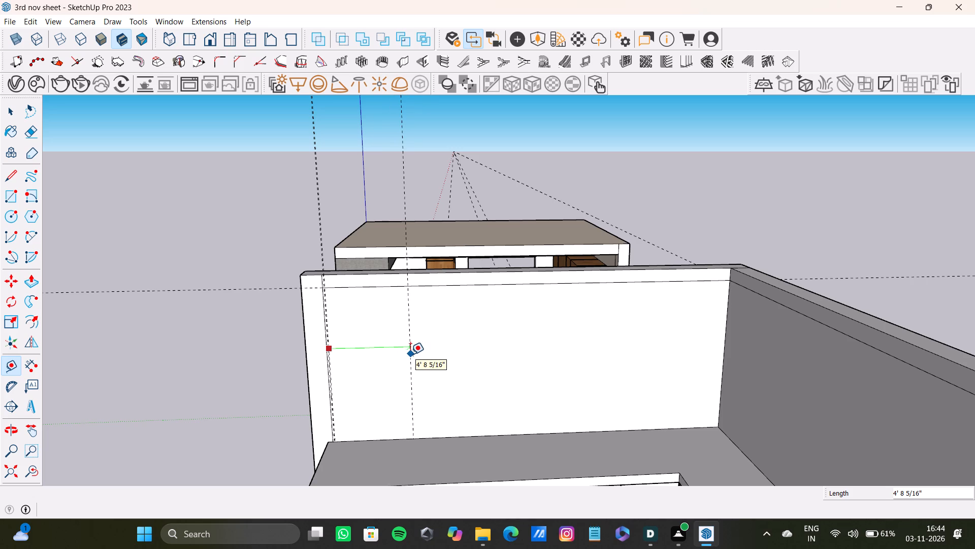
pyautogui.click(410, 354)
# Place a paired vertical guide 0.5" beyond the guide about 4' 8" along the wall.
pyautogui.click(411, 353)
pyautogui.write('0.5')
pyautogui.hotkey('shift', '"')
pyautogui.press('Return')
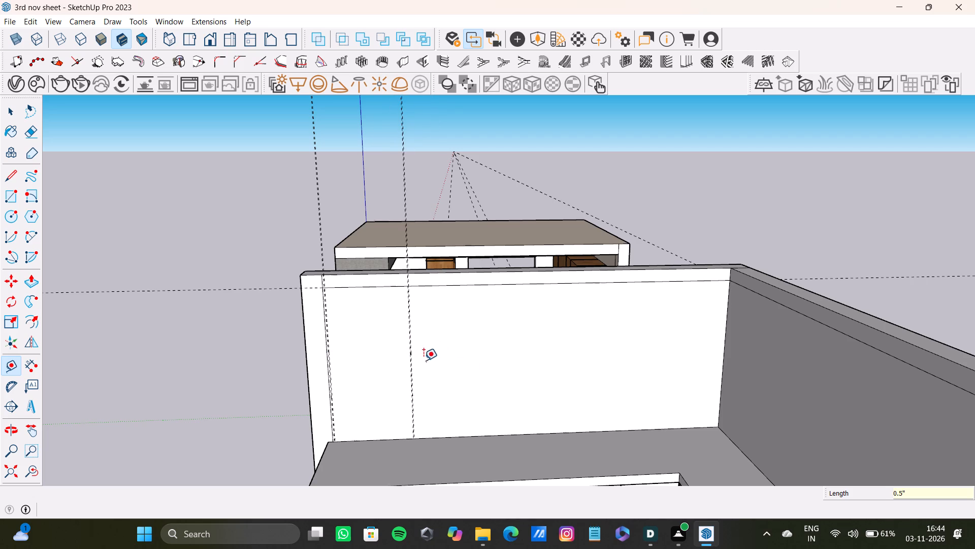
# Place another vertical guide about 11' from the second guide pair, toward the room corner on the same wall.
pyautogui.scroll(11, 409, 372)
pyautogui.moveTo(414, 347); pyautogui.dragTo(455, 347)
pyautogui.scroll(-10, 607, 344)
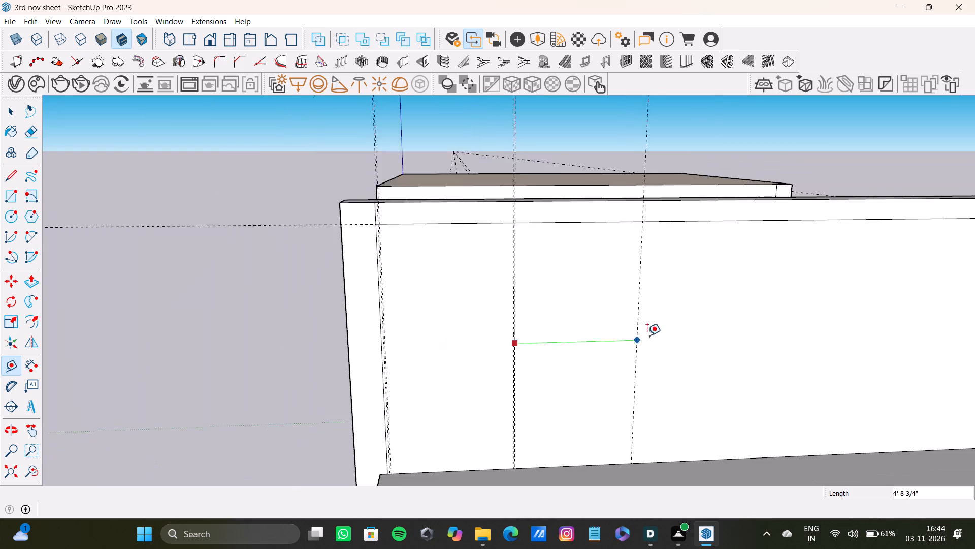
pyautogui.scroll(-3, 647, 335)
pyautogui.keyDown('shift'); pyautogui.moveTo(647, 335); pyautogui.dragTo(539, 341, button='middle'); pyautogui.keyUp('shift')
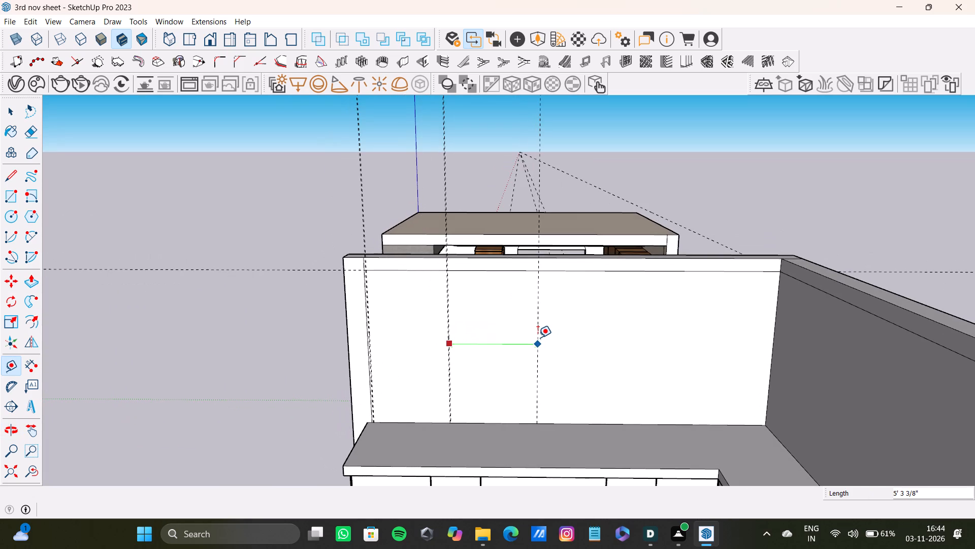
pyautogui.doubleClick(644, 314)
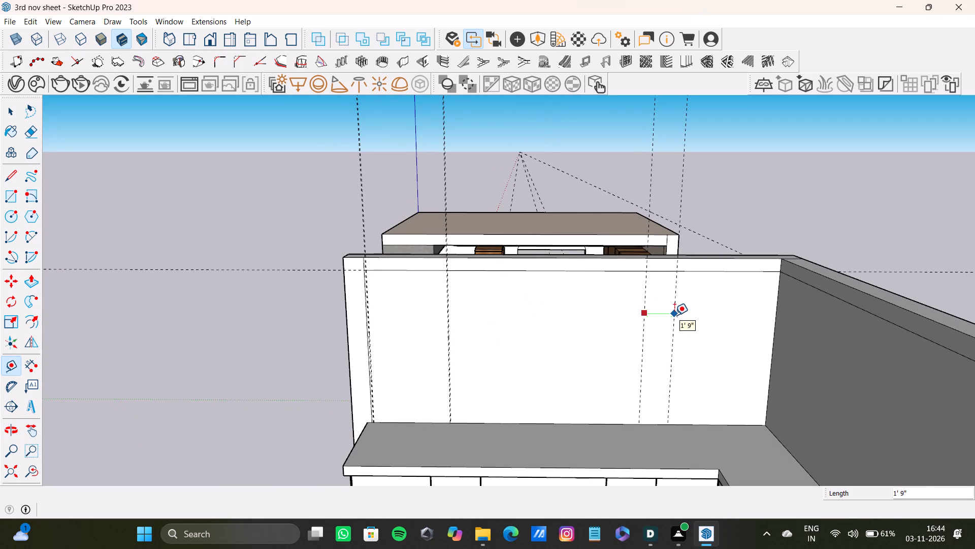
# Place a paired vertical guide 0.5" beyond the guide about 11' along the wall.
pyautogui.write('0.5"')
pyautogui.press('Return')
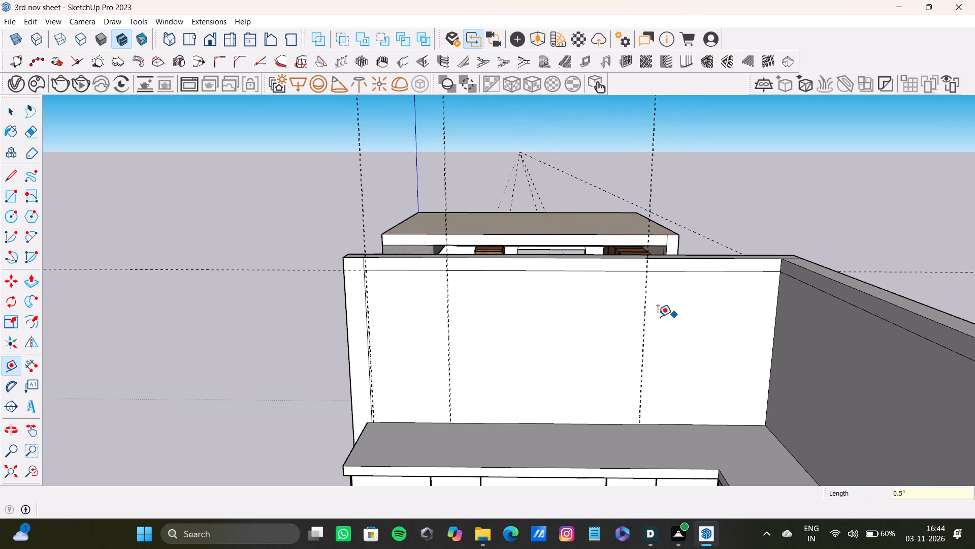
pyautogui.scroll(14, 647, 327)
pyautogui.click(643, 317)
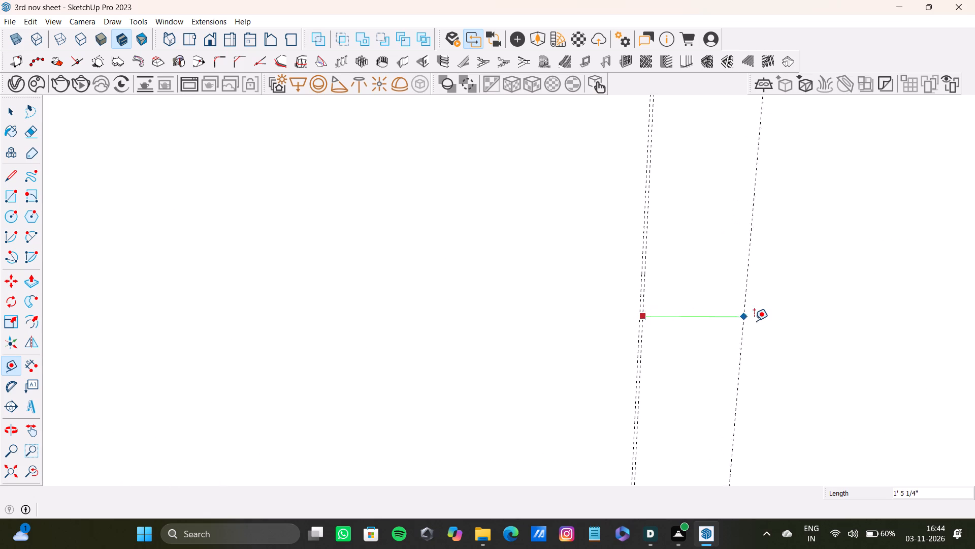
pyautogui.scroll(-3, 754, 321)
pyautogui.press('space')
# Place another vertical guide on the same wall, between the third guide pair and the room corner.
pyautogui.press('t')
pyautogui.scroll(12, 656, 327)
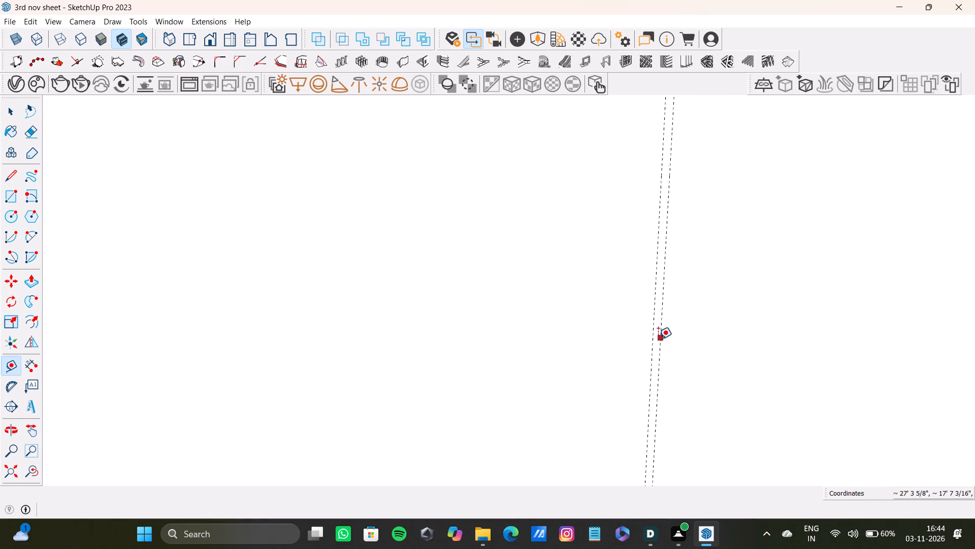
pyautogui.click(660, 342)
pyautogui.scroll(-8, 788, 361)
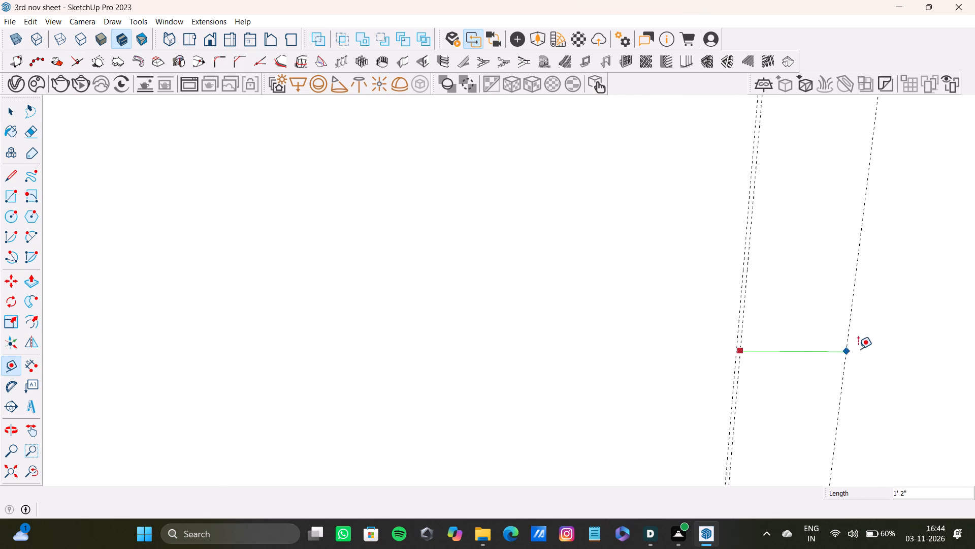
pyautogui.scroll(-17, 858, 349)
pyautogui.keyDown('shift'); pyautogui.moveTo(882, 340); pyautogui.dragTo(609, 289, button='middle'); pyautogui.keyUp('shift')
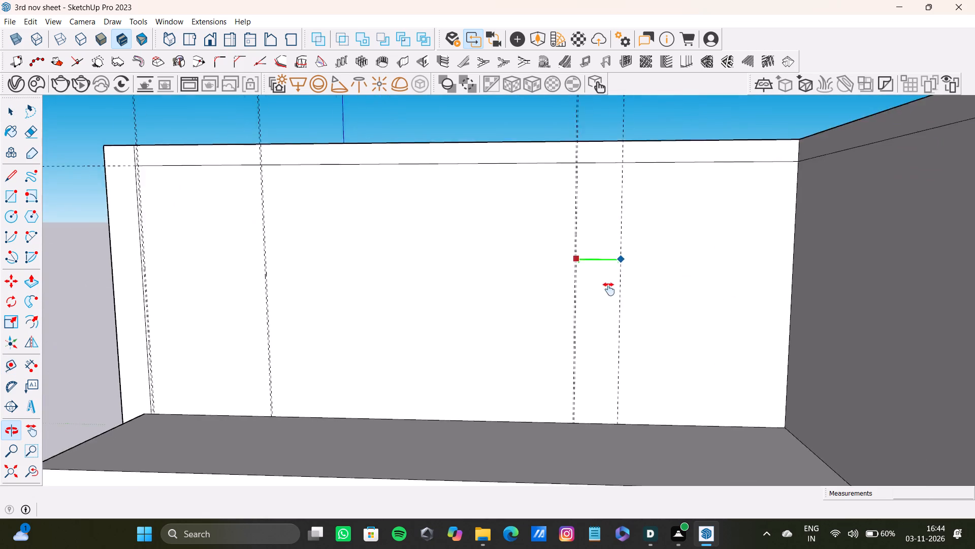
pyautogui.keyDown('shift'); pyautogui.moveTo(609, 289); pyautogui.dragTo(607, 308, button='middle'); pyautogui.keyUp('shift')
pyautogui.click(660, 304)
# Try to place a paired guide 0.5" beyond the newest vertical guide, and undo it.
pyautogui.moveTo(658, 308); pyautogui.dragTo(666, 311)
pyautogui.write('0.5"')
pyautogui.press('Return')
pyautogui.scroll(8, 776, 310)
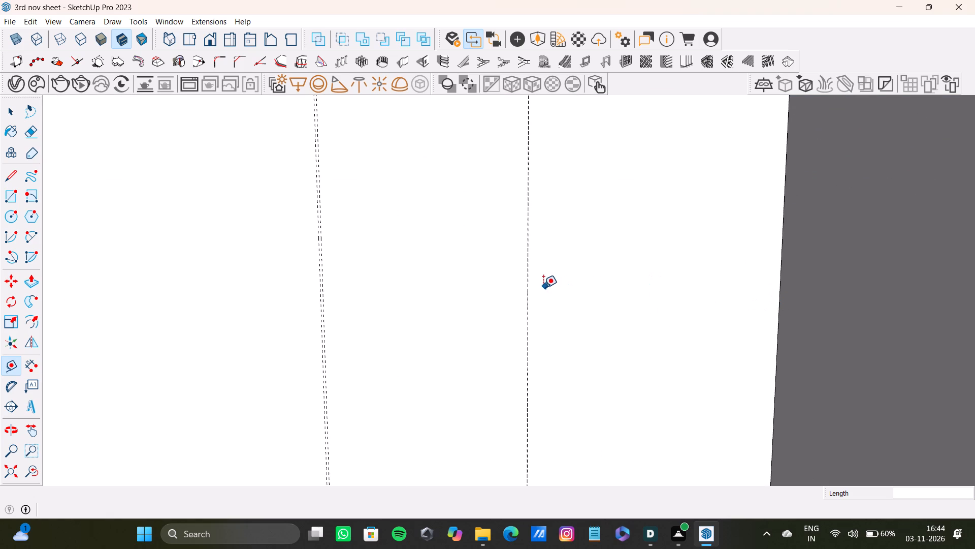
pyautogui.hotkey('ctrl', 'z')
# Place a paired vertical guide 0.5" beyond the newest guide, toward the room corner.
pyautogui.scroll(3, 524, 296)
pyautogui.click(531, 299)
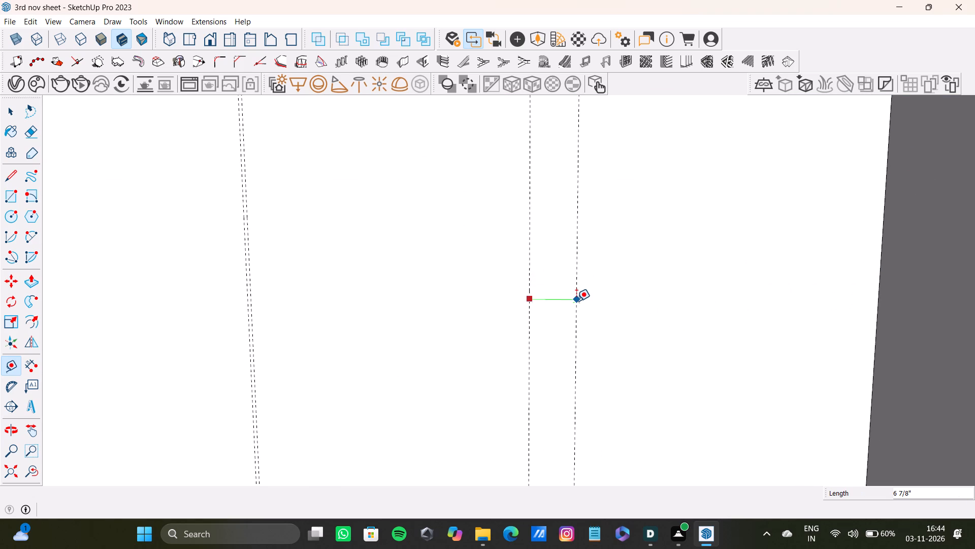
pyautogui.write('0.5')
pyautogui.hotkey('shift', '"')
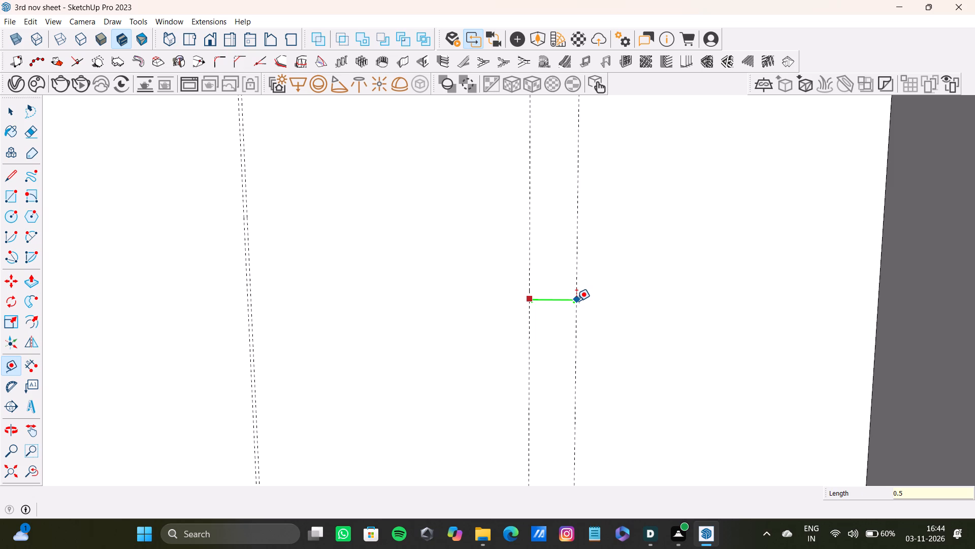
pyautogui.press('Return')
# Place a vertical guide 1" in from the room corner edge on the same wall.
pyautogui.moveTo(878, 308); pyautogui.dragTo(871, 309)
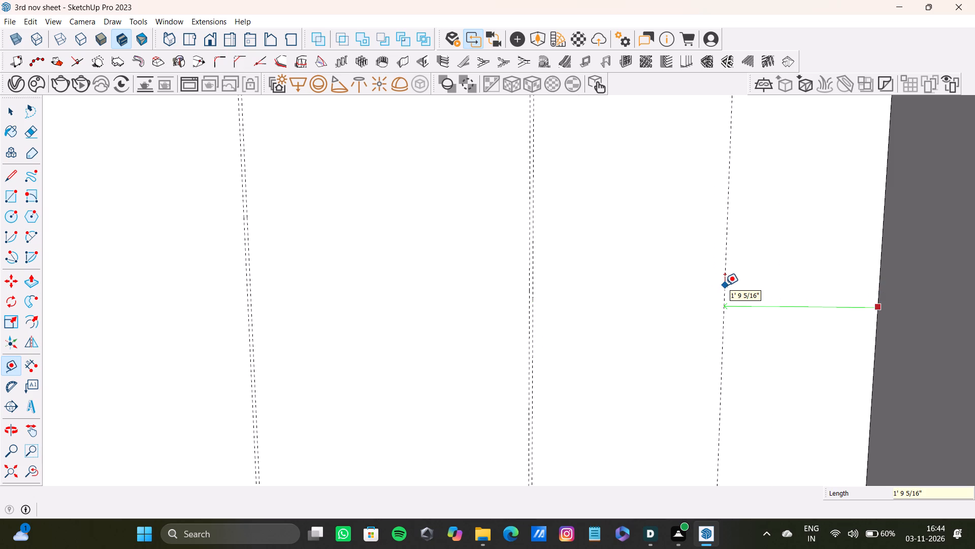
pyautogui.press('1')
pyautogui.hotkey('shift', '"')
pyautogui.press('Return')
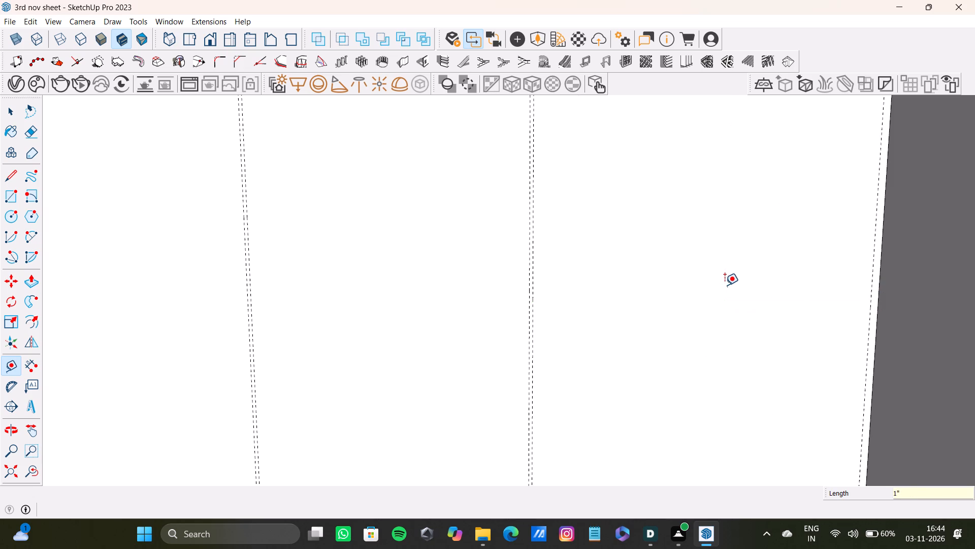
# Place a second vertical guide 0.5" further inward from the 1" guide at the room corner.
pyautogui.moveTo(877, 219); pyautogui.dragTo(874, 219)
pyautogui.moveTo(874, 219); pyautogui.dragTo(870, 219)
pyautogui.write('0.')
pyautogui.press('F4')
pyautogui.press('5')
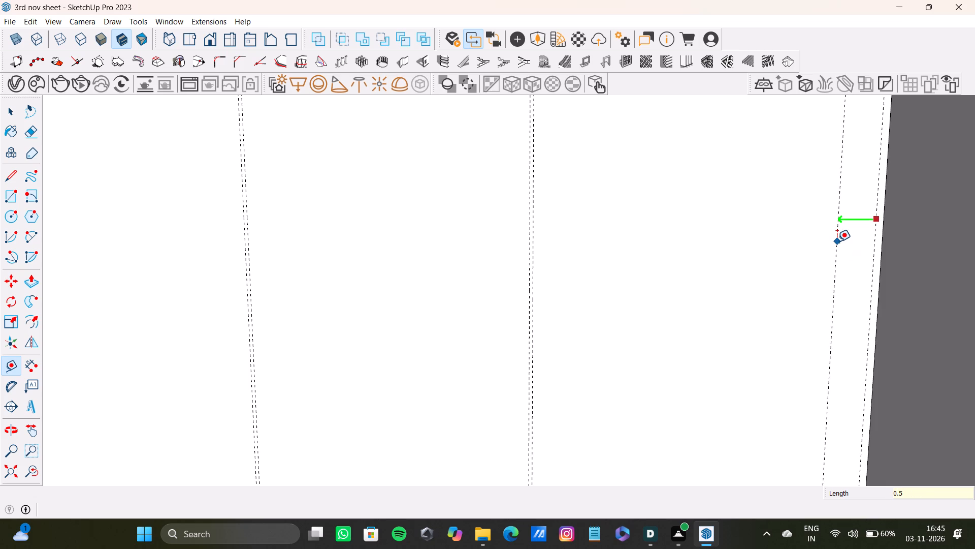
pyautogui.hotkey('shift', '"')
pyautogui.press('Return')
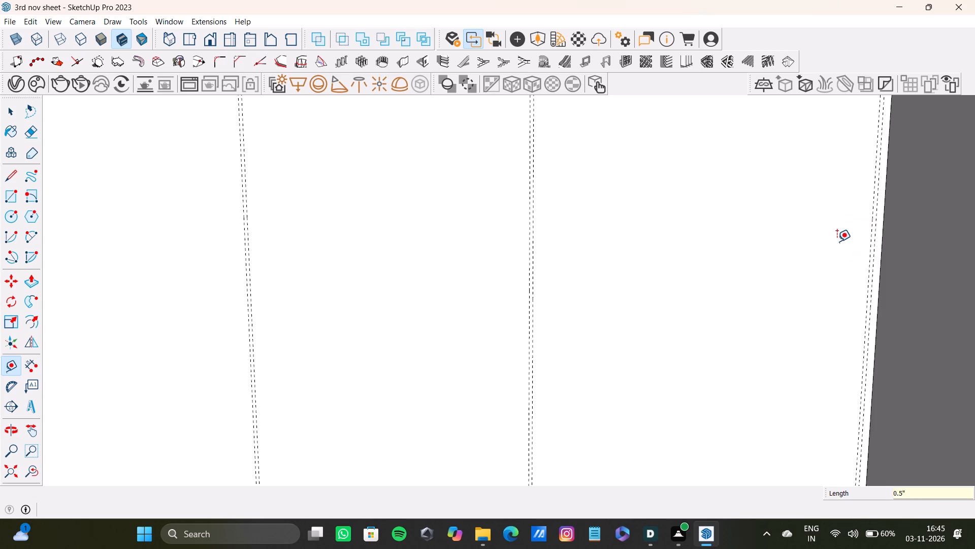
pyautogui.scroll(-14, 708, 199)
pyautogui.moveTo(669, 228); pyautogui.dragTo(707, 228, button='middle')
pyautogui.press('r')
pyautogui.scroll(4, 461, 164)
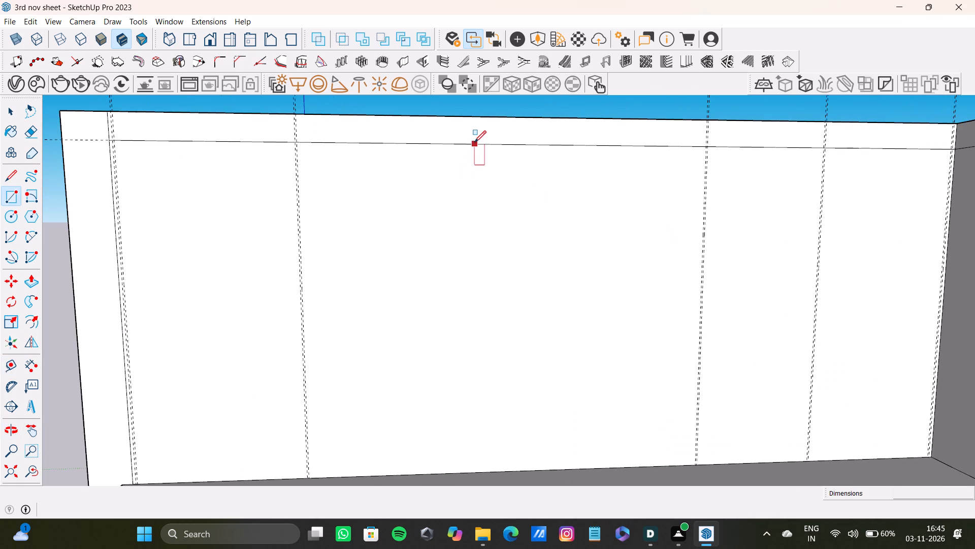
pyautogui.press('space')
# Place a horizontal guide 5' below the horizontal line near the top of the same wall.
pyautogui.press('t')
pyautogui.moveTo(474, 143); pyautogui.dragTo(472, 147)
pyautogui.scroll(-8, 476, 237)
pyautogui.moveTo(481, 273); pyautogui.dragTo(479, 258, button='middle')
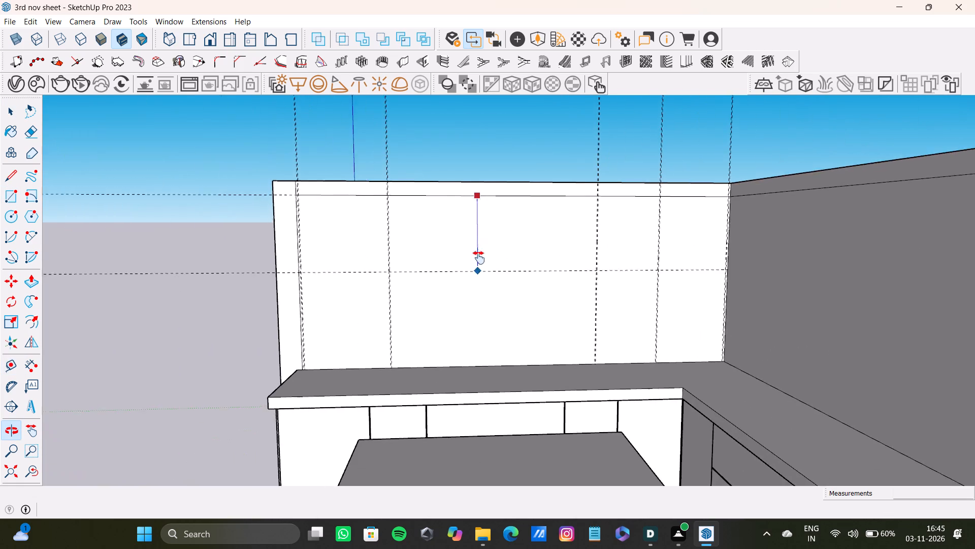
pyautogui.moveTo(479, 258); pyautogui.dragTo(482, 250, button='middle')
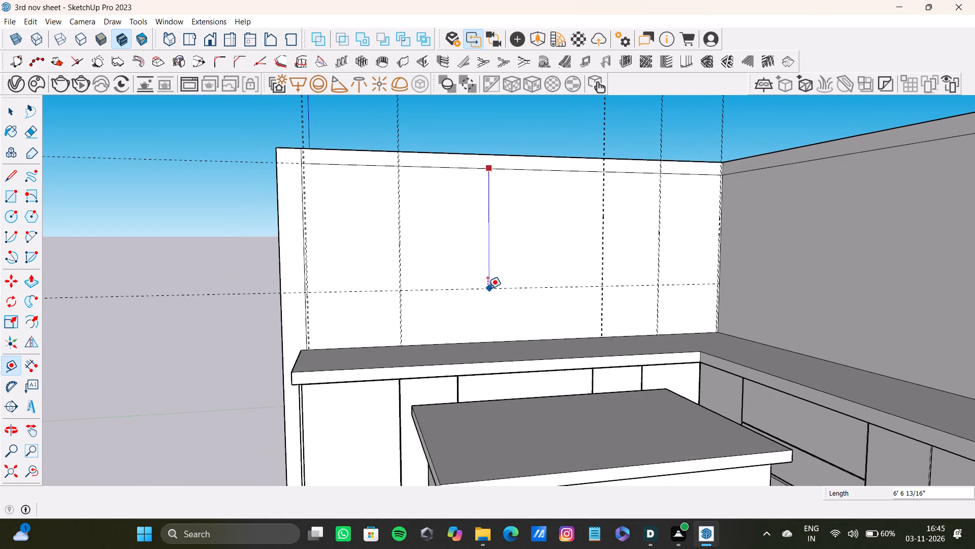
pyautogui.write("5'")
pyautogui.press('Return')
# Place a horizontal guide 5' below the horizontal line near the top of the adjoining wall.
pyautogui.scroll(-4, 465, 255)
pyautogui.moveTo(470, 259); pyautogui.dragTo(427, 263, button='middle')
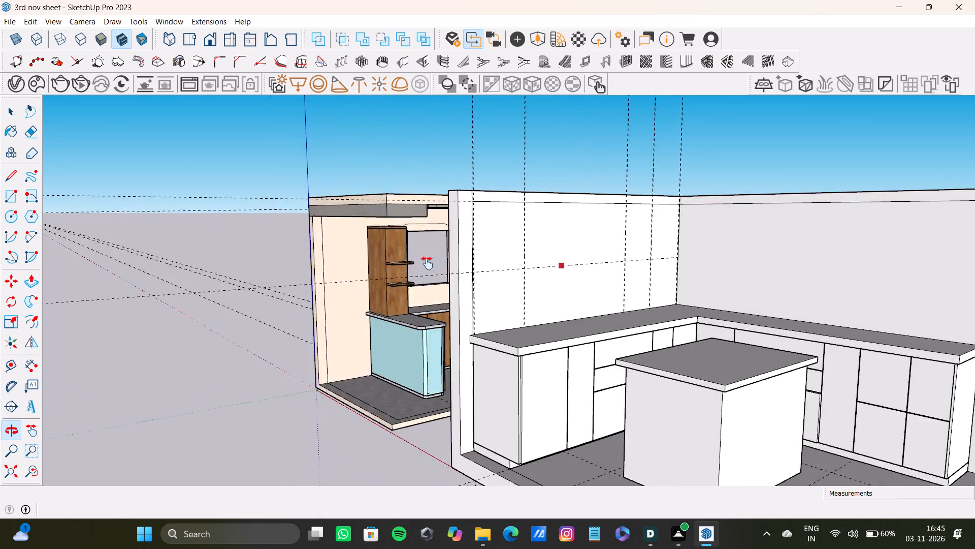
pyautogui.moveTo(427, 263); pyautogui.dragTo(562, 340, button='middle')
pyautogui.scroll(5, 533, 297)
pyautogui.keyDown('shift'); pyautogui.moveTo(529, 272); pyautogui.dragTo(329, 291, button='middle'); pyautogui.keyUp('shift')
pyautogui.scroll(7, 559, 291)
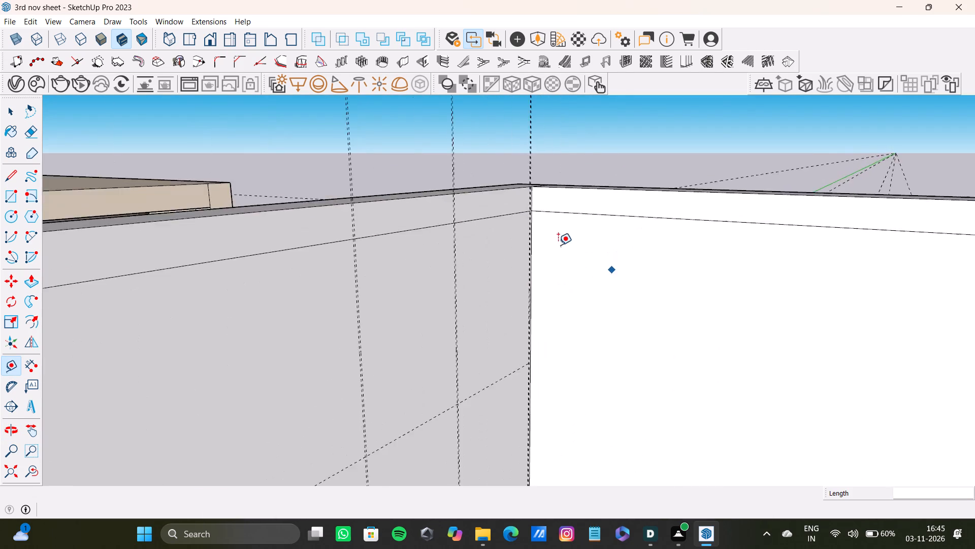
pyautogui.scroll(17, 558, 245)
pyautogui.click(548, 153)
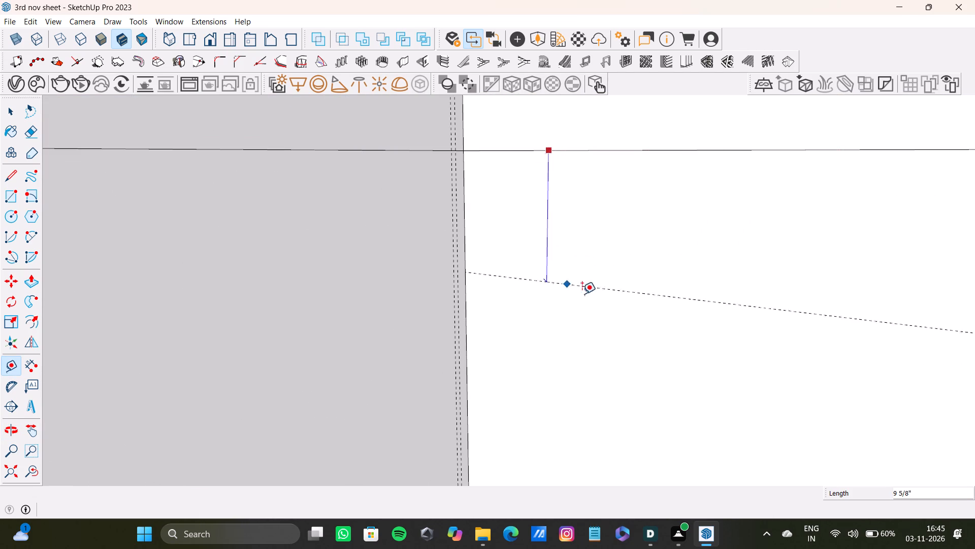
pyautogui.scroll(-8, 582, 294)
pyautogui.keyDown('shift'); pyautogui.moveTo(614, 326); pyautogui.dragTo(563, 232, button='middle'); pyautogui.keyUp('shift')
pyautogui.scroll(-8, 556, 260)
pyautogui.keyDown('shift'); pyautogui.moveTo(610, 337); pyautogui.dragTo(562, 236, button='middle'); pyautogui.keyUp('shift')
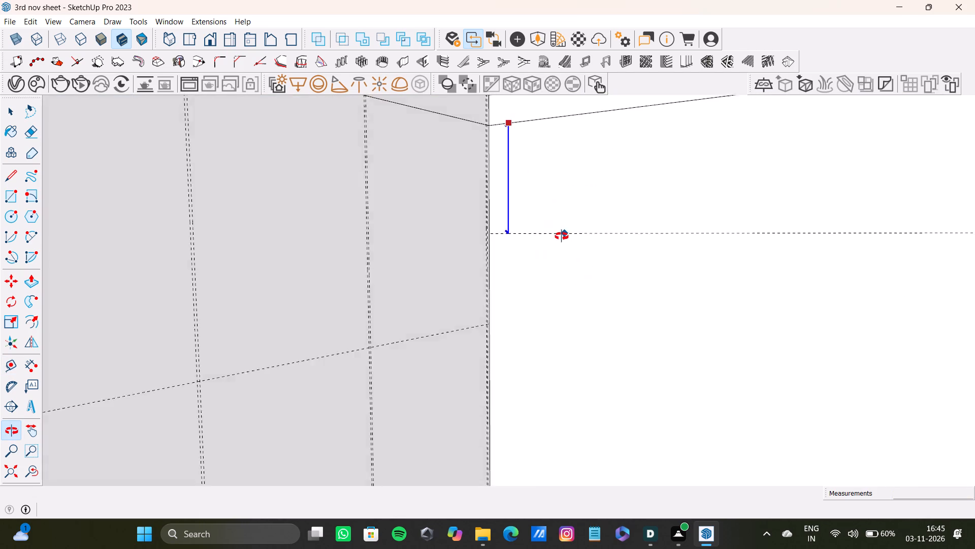
pyautogui.keyDown('shift'); pyautogui.moveTo(562, 236); pyautogui.dragTo(565, 252, button='middle'); pyautogui.keyUp('shift')
pyautogui.scroll(-2, 567, 284)
pyautogui.write("5'")
pyautogui.press('Return')
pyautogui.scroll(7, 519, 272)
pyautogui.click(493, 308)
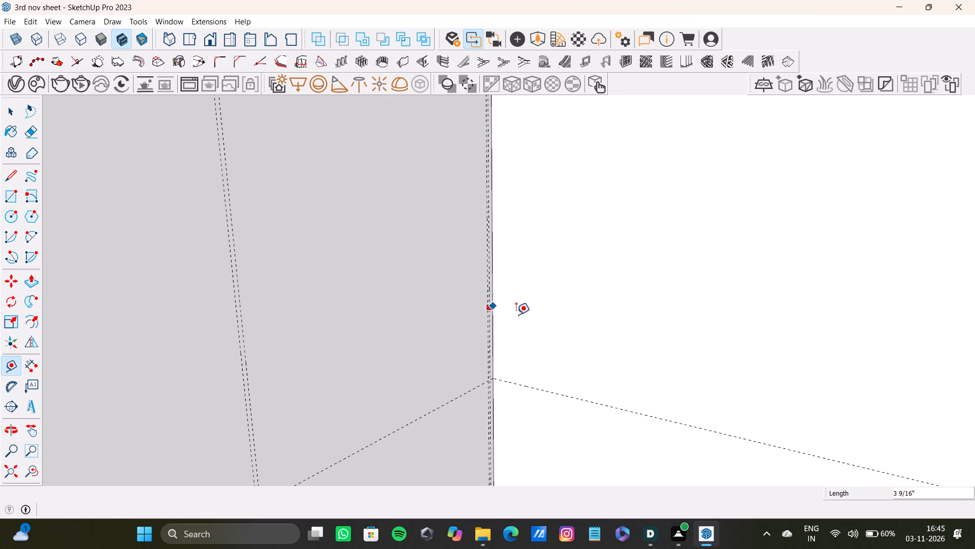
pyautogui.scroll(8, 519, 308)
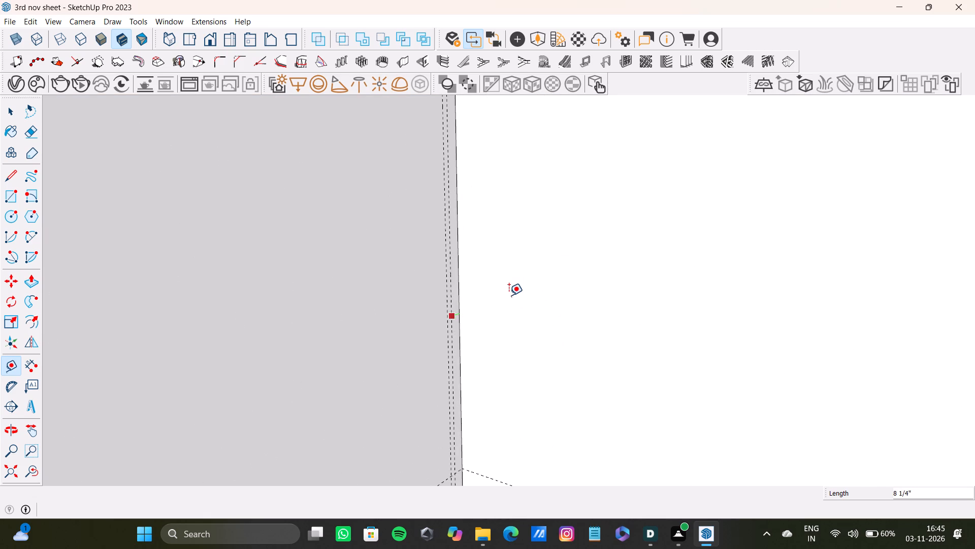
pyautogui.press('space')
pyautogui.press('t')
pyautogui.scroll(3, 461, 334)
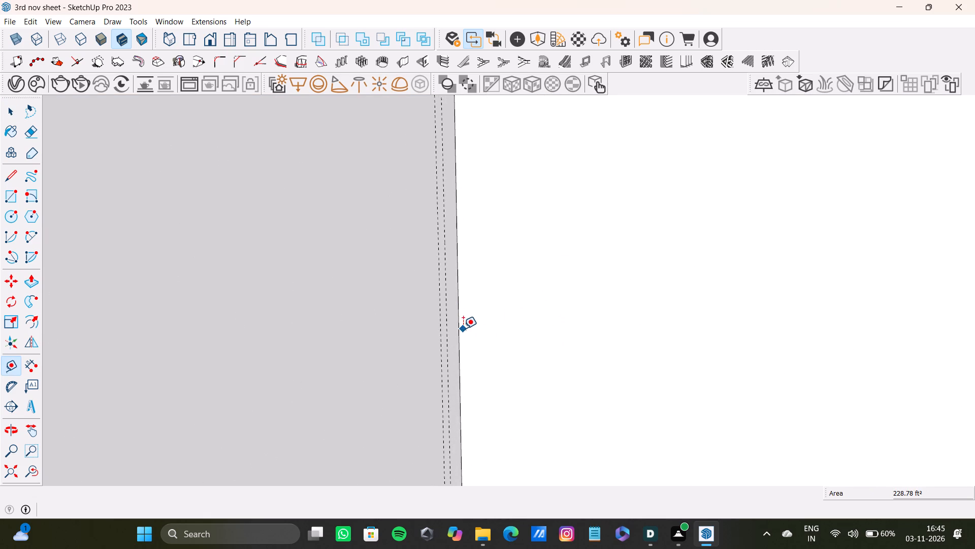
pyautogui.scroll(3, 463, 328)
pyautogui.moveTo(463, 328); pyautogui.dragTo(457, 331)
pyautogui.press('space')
# Place a vertical guide 1" from the room corner edge on the adjoining wall.
pyautogui.press('t')
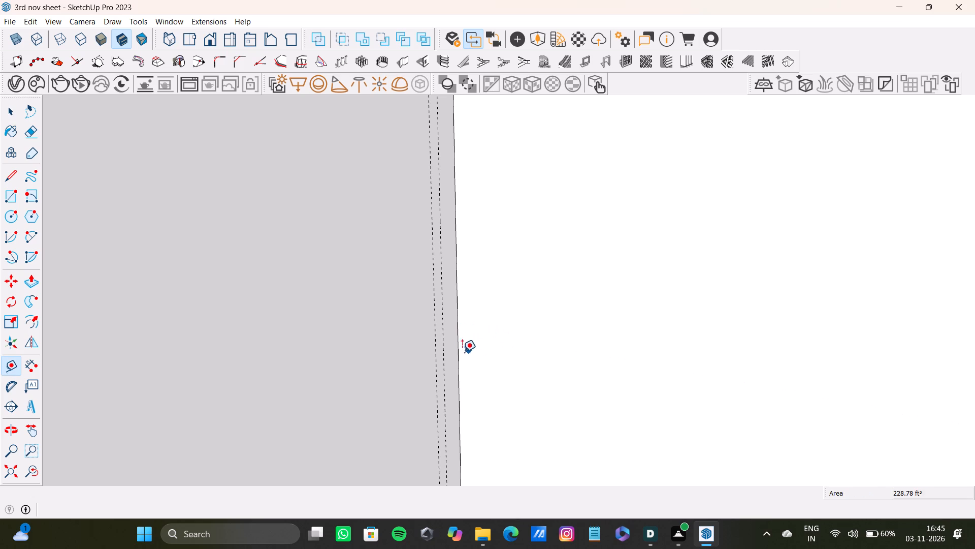
pyautogui.moveTo(459, 356); pyautogui.dragTo(476, 358)
pyautogui.write('1"')
pyautogui.press('Return')
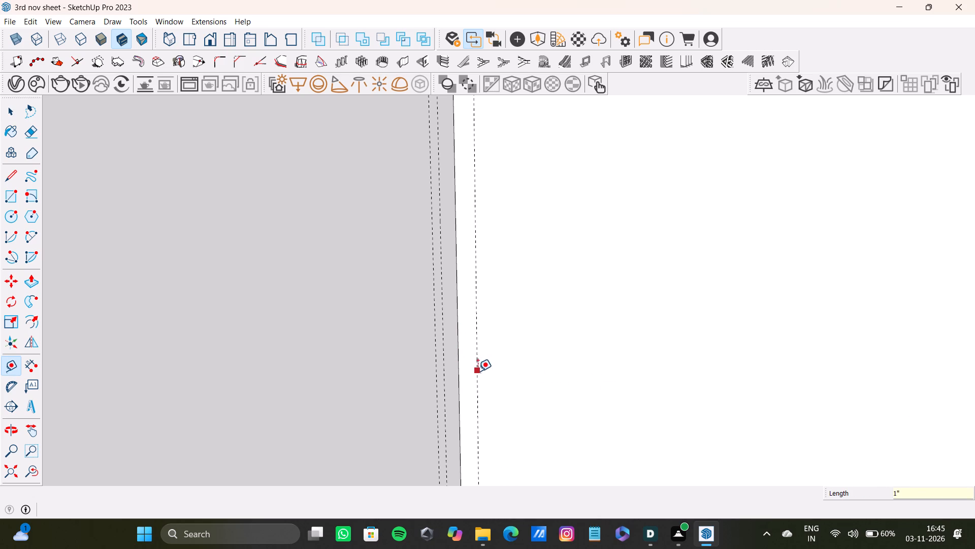
# Place a second vertical guide 0.5" beyond the 1" guide on the adjoining wall.
pyautogui.moveTo(478, 371); pyautogui.dragTo(483, 371)
pyautogui.write('0.5"')
pyautogui.press('Return')
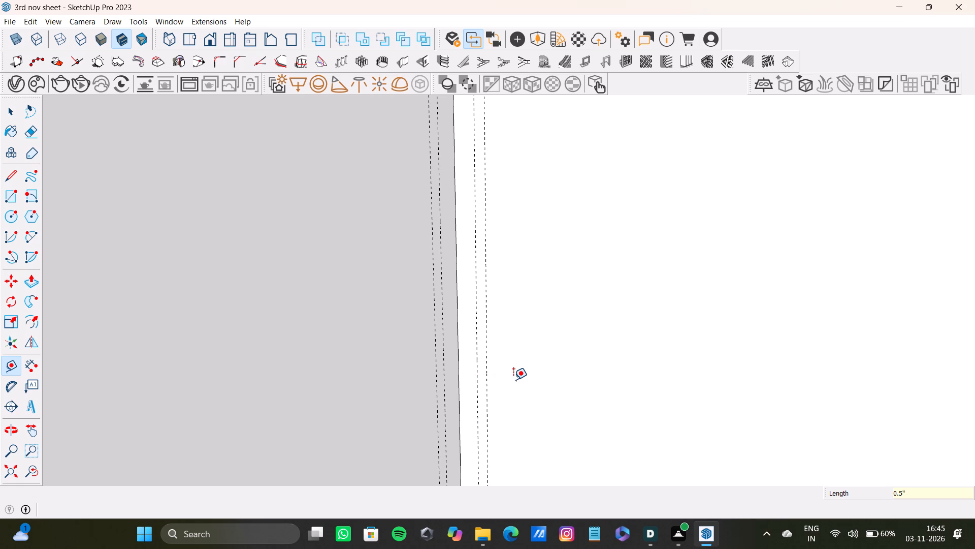
# Place a vertical guide further along the adjoining wall, offset away from the corner guide pair.
pyautogui.scroll(-12, 629, 249)
pyautogui.keyDown('shift'); pyautogui.moveTo(605, 271); pyautogui.dragTo(548, 277, button='middle'); pyautogui.keyUp('shift')
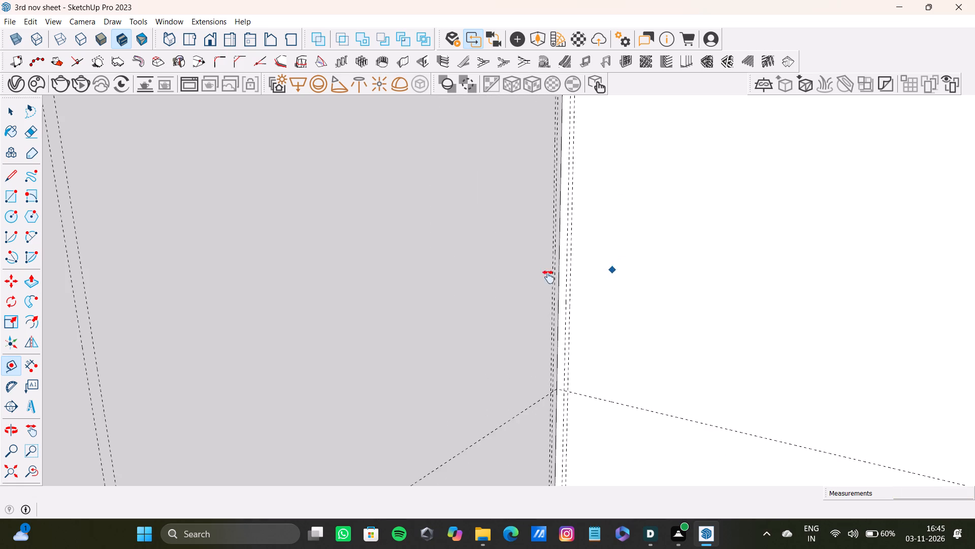
pyautogui.keyDown('shift'); pyautogui.moveTo(548, 277); pyautogui.dragTo(454, 309, button='middle'); pyautogui.keyUp('shift')
pyautogui.scroll(4, 452, 308)
pyautogui.click(408, 317)
pyautogui.scroll(1, 408, 317)
pyautogui.scroll(-12, 603, 320)
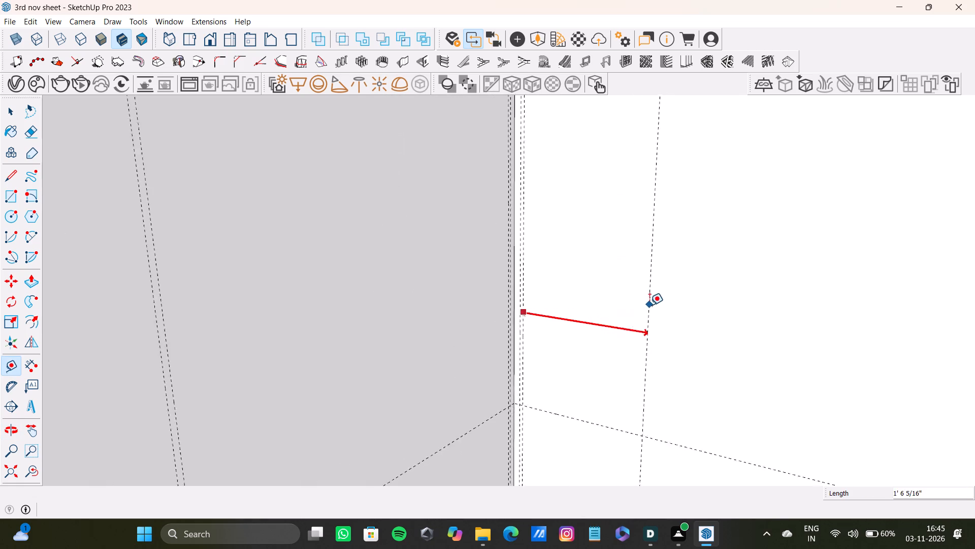
pyautogui.scroll(-8, 649, 305)
pyautogui.keyDown('shift'); pyautogui.moveTo(652, 305); pyautogui.dragTo(549, 348, button='middle'); pyautogui.keyUp('shift')
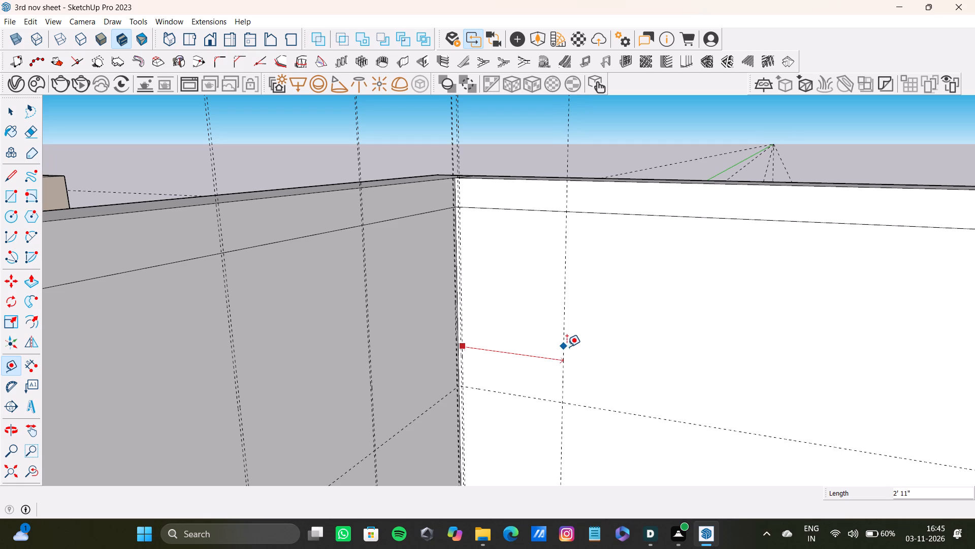
pyautogui.click(586, 349)
# Place a paired vertical guide 0.5" beyond the newest guide on the adjoining wall.
pyautogui.moveTo(586, 348); pyautogui.dragTo(597, 346)
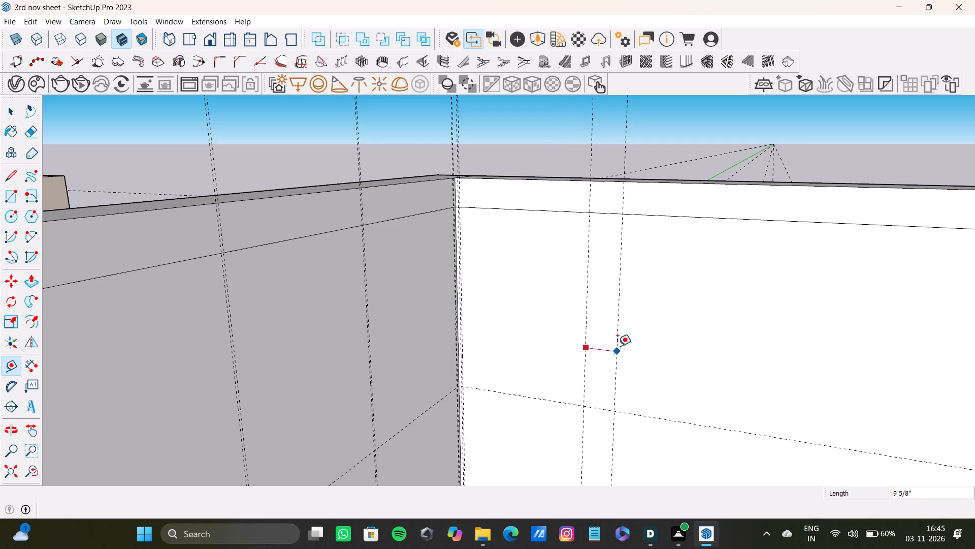
pyautogui.write('0.5"')
pyautogui.press('Return')
# Place another vertical guide about 3' 4" beyond the second guide pair on the adjoining wall.
pyautogui.scroll(6, 622, 284)
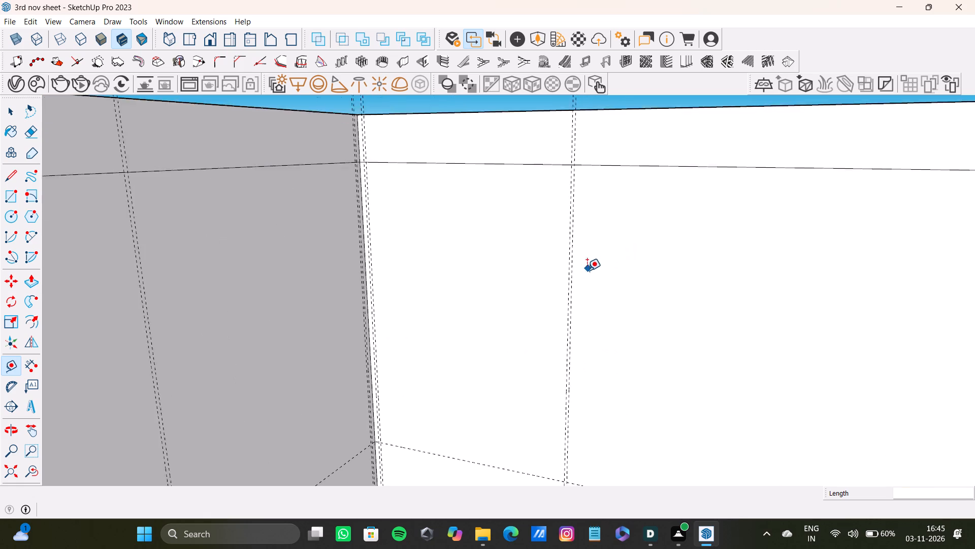
pyautogui.click(571, 286)
pyautogui.scroll(-12, 713, 311)
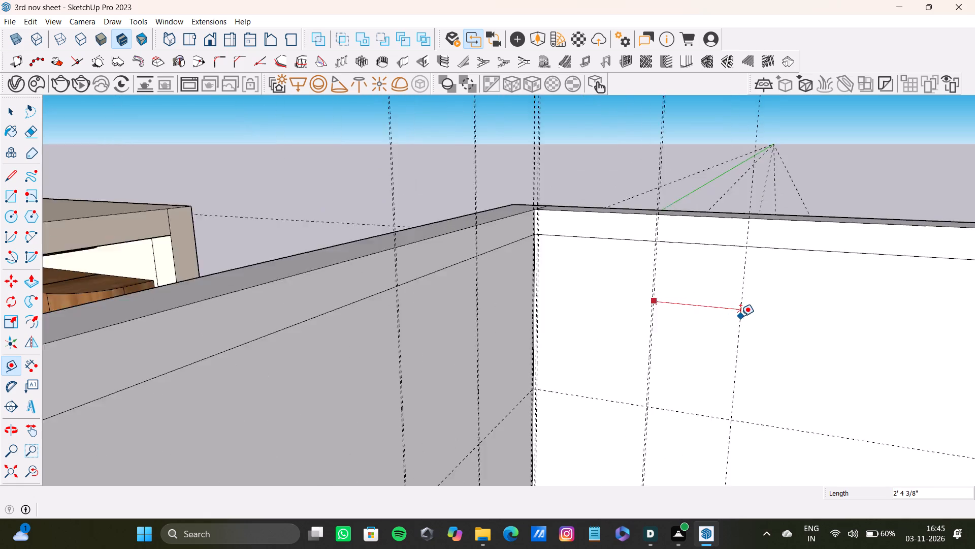
pyautogui.scroll(-4, 740, 316)
pyautogui.keyDown('shift'); pyautogui.moveTo(749, 303); pyautogui.dragTo(486, 229, button='middle'); pyautogui.keyUp('shift')
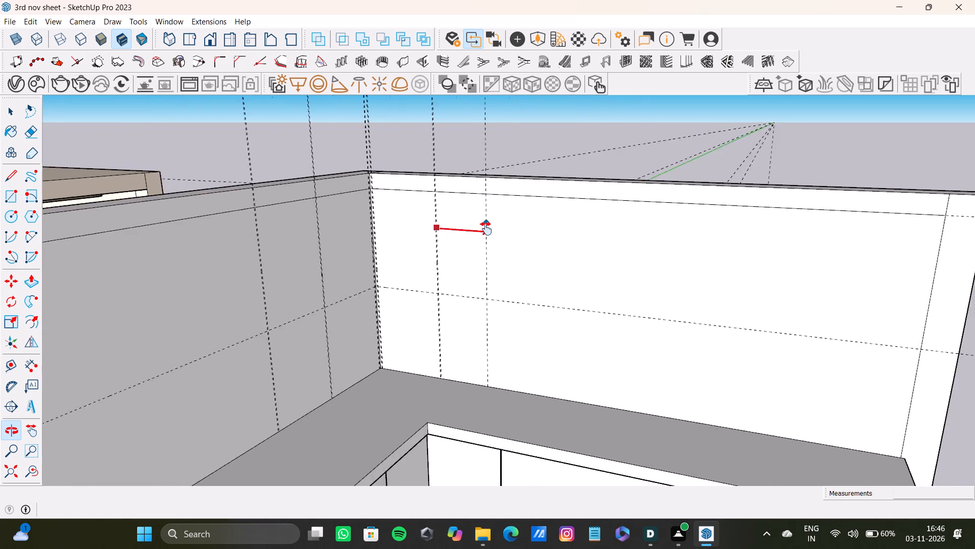
pyautogui.keyDown('shift'); pyautogui.moveTo(486, 229); pyautogui.dragTo(519, 234, button='middle'); pyautogui.keyUp('shift')
pyautogui.doubleClick(504, 252)
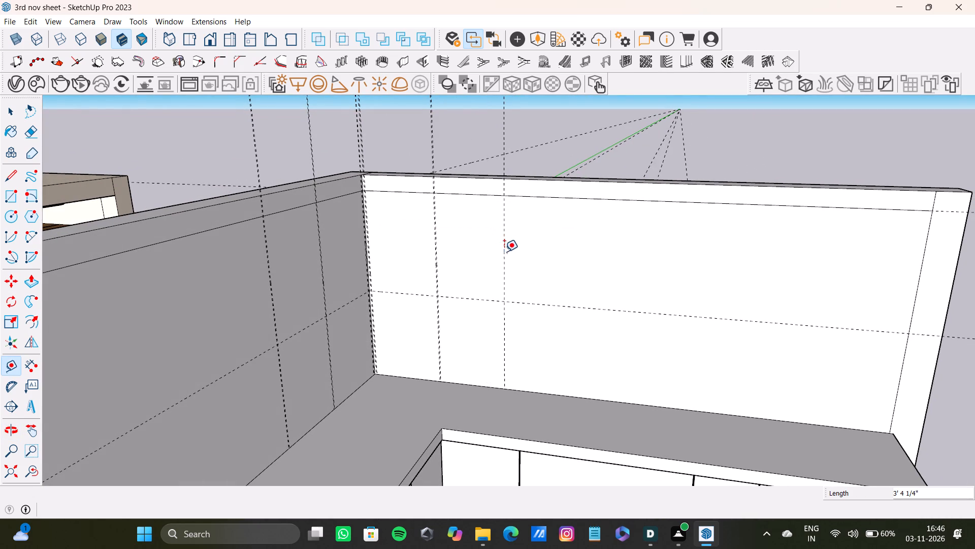
# Place a paired vertical guide 0.5" beyond the newest guide on the adjoining wall.
pyautogui.write('0.')
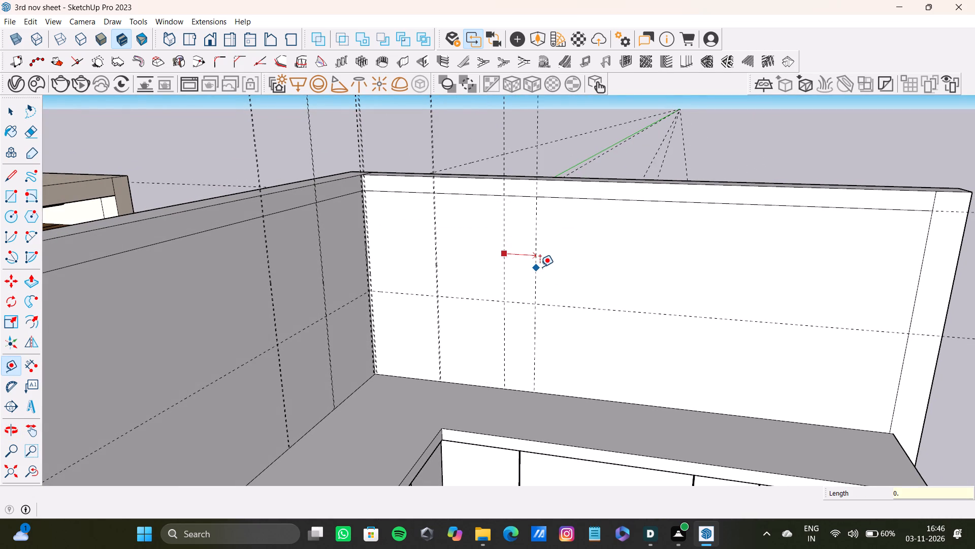
pyautogui.press('5')
pyautogui.hotkey('shift', '"')
pyautogui.press('Return')
# Place a vertical guide about 10' 3 1/2" beyond the newest guide pair, towards the adjoining wall's free end.
pyautogui.scroll(15, 505, 142)
pyautogui.click(453, 279)
pyautogui.scroll(-4, 803, 288)
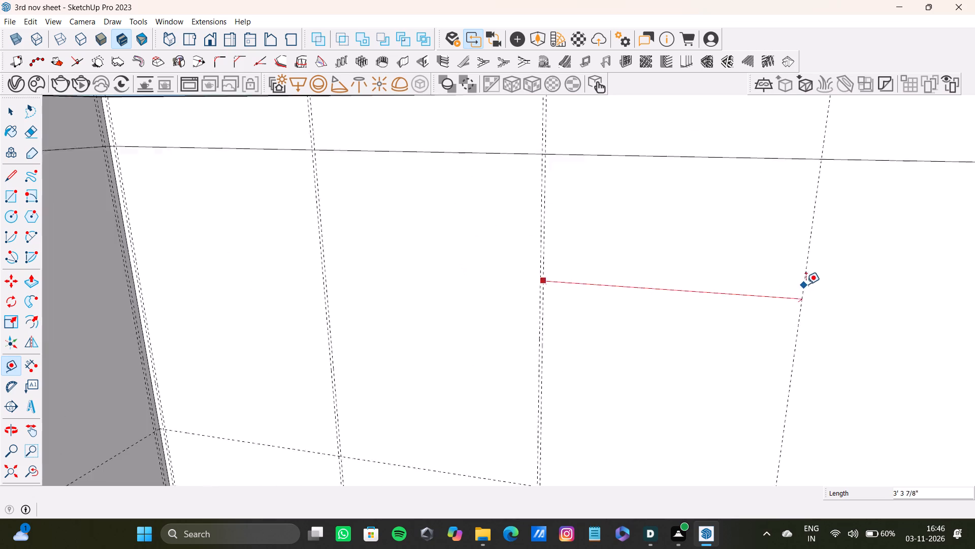
pyautogui.scroll(-10, 806, 284)
pyautogui.keyDown('shift'); pyautogui.moveTo(848, 285); pyautogui.dragTo(528, 212, button='middle'); pyautogui.keyUp('shift')
pyautogui.scroll(-5, 741, 233)
pyautogui.keyDown('shift'); pyautogui.moveTo(767, 230); pyautogui.dragTo(654, 197, button='middle'); pyautogui.keyUp('shift')
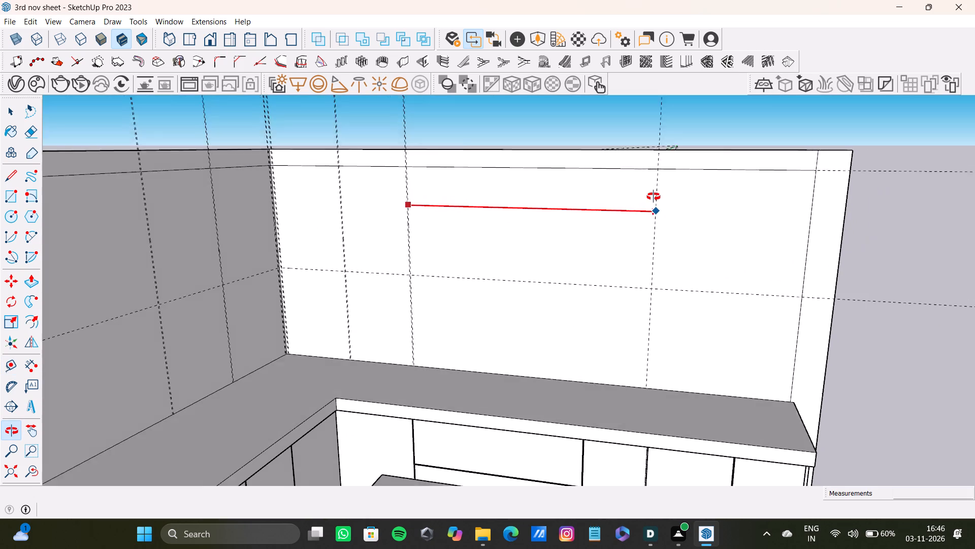
pyautogui.keyDown('shift'); pyautogui.moveTo(654, 197); pyautogui.dragTo(651, 213, button='middle'); pyautogui.keyUp('shift')
pyautogui.scroll(-7, 646, 215)
pyautogui.keyDown('shift'); pyautogui.moveTo(640, 217); pyautogui.dragTo(631, 218, button='middle'); pyautogui.keyUp('shift')
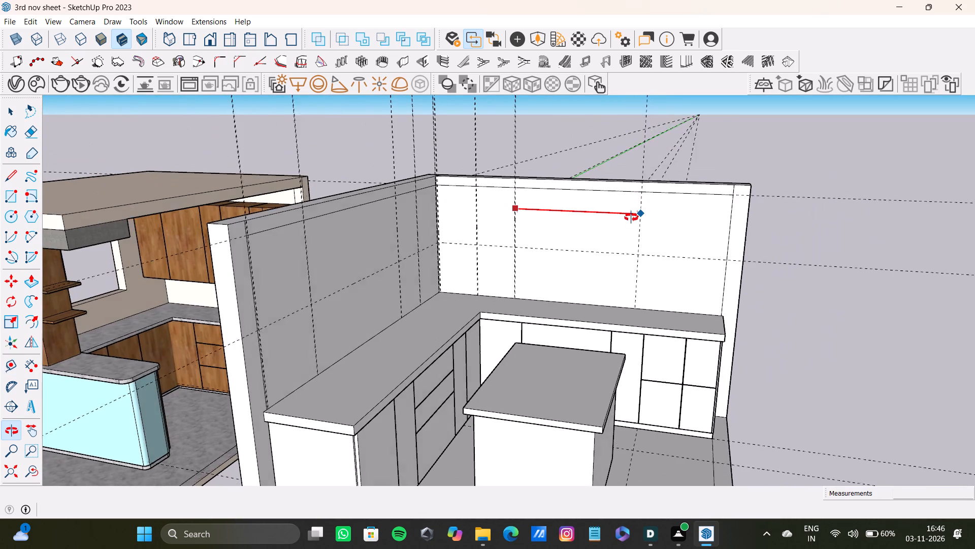
pyautogui.keyDown('shift'); pyautogui.moveTo(631, 218); pyautogui.dragTo(605, 240, button='middle'); pyautogui.keyUp('shift')
pyautogui.scroll(4, 616, 240)
pyautogui.click(612, 240)
# Place a paired vertical guide 0.5" beyond that far guide on the adjoining wall.
pyautogui.click(612, 247)
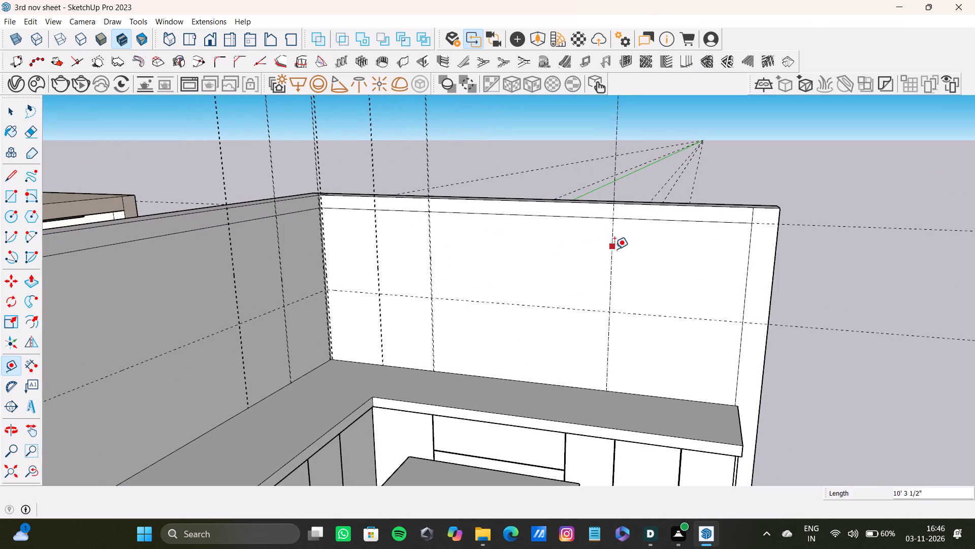
pyautogui.write('0.5"')
pyautogui.press('Return')
# Place two vertical guides 0.5" apart between the newest guide pair and the adjoining wall's free end.
pyautogui.scroll(8, 771, 254)
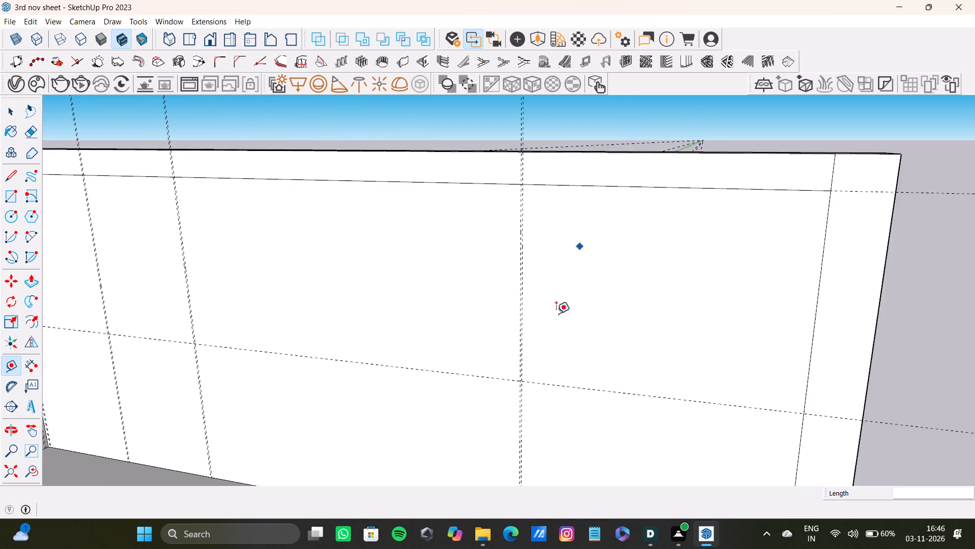
pyautogui.scroll(7, 556, 314)
pyautogui.click(498, 314)
pyautogui.scroll(-11, 630, 299)
pyautogui.keyDown('shift'); pyautogui.moveTo(706, 296); pyautogui.dragTo(685, 297, button='middle'); pyautogui.keyUp('shift')
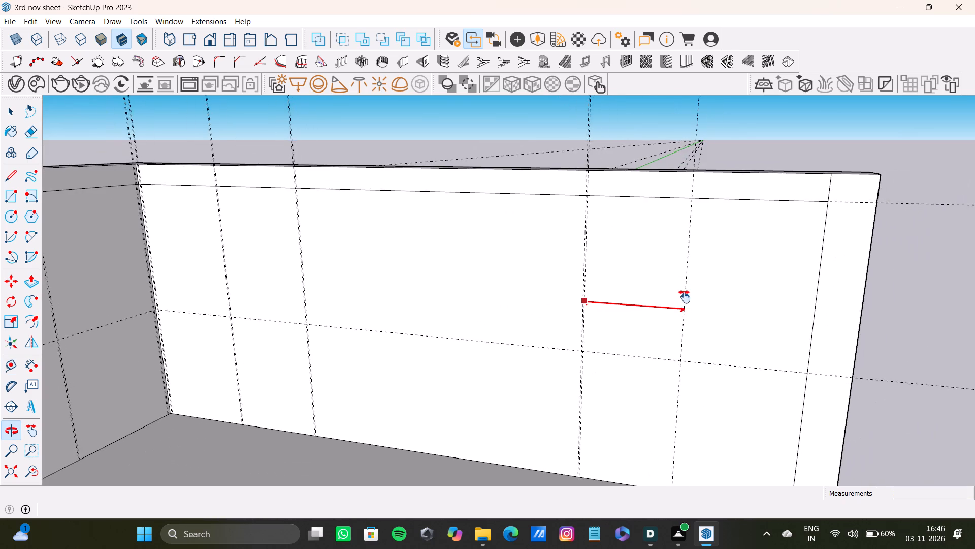
pyautogui.keyDown('shift'); pyautogui.moveTo(685, 297); pyautogui.dragTo(596, 314, button='middle'); pyautogui.keyUp('shift')
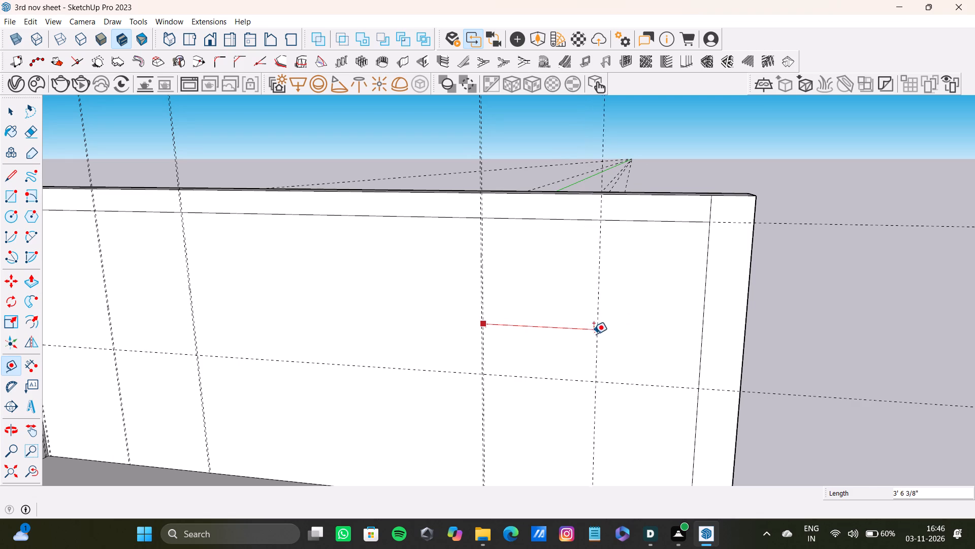
pyautogui.doubleClick(590, 348)
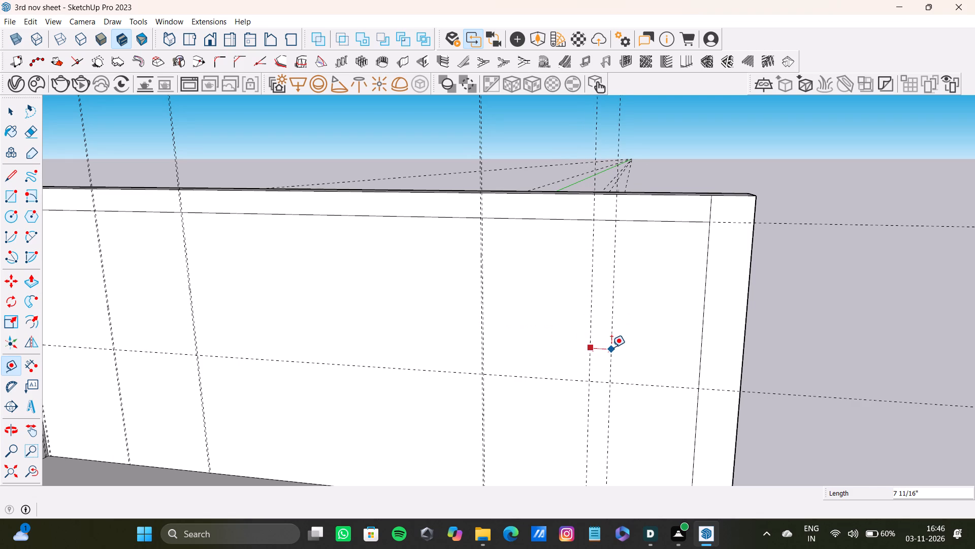
pyautogui.write('0.5"')
pyautogui.press('Return')
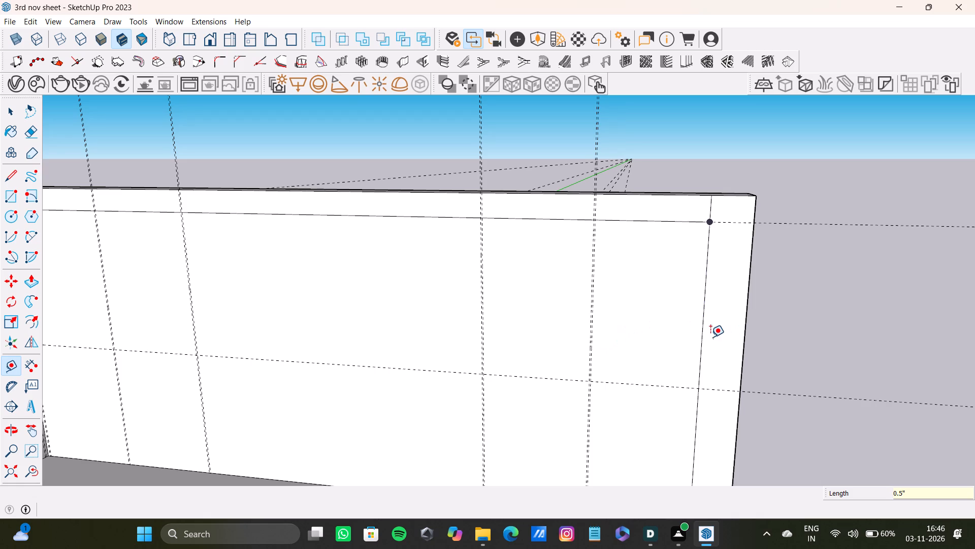
# Place a vertical guide 1" inside the vertical border line near the adjoining wall's free end.
pyautogui.click(698, 336)
pyautogui.press('space')
pyautogui.write('t')
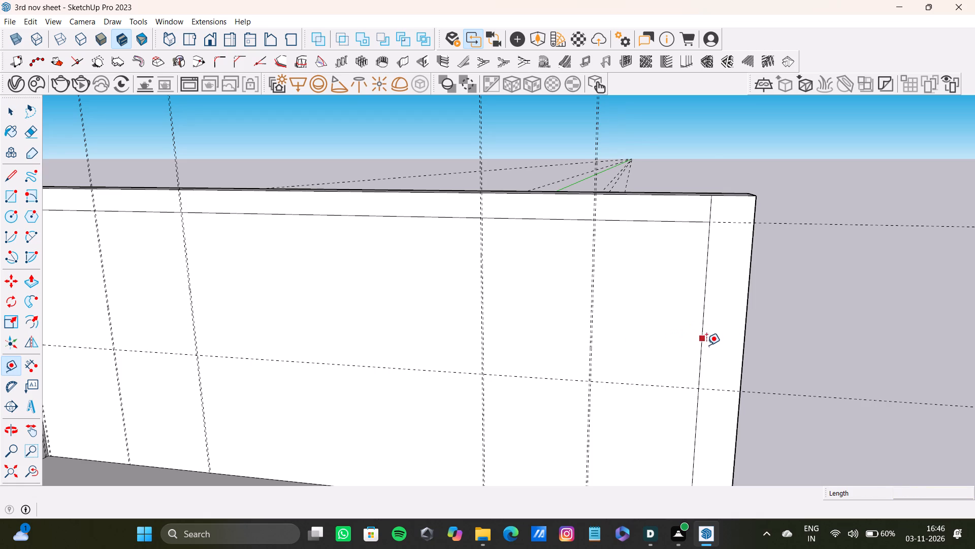
pyautogui.click(702, 350)
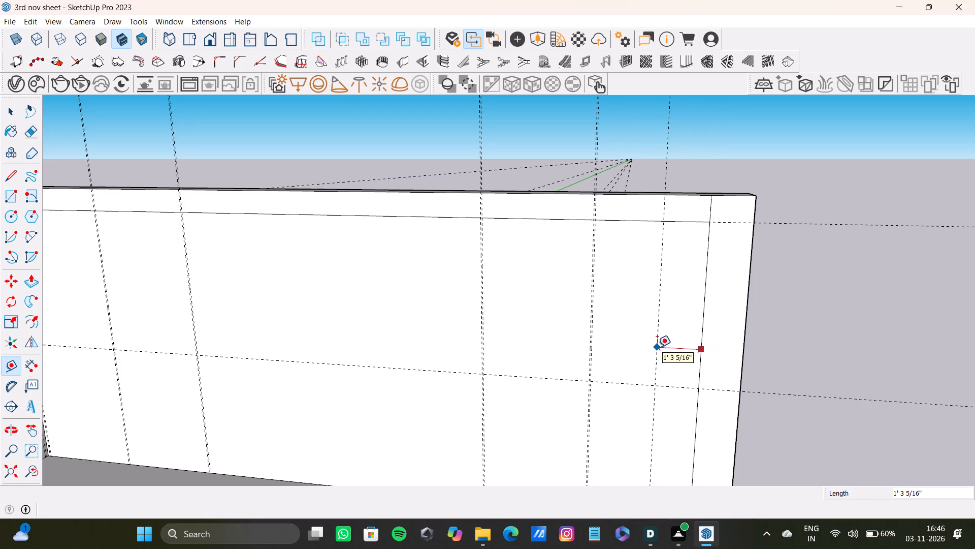
pyautogui.write('0.')
pyautogui.press('BackSpace')
pyautogui.press('BackSpace')
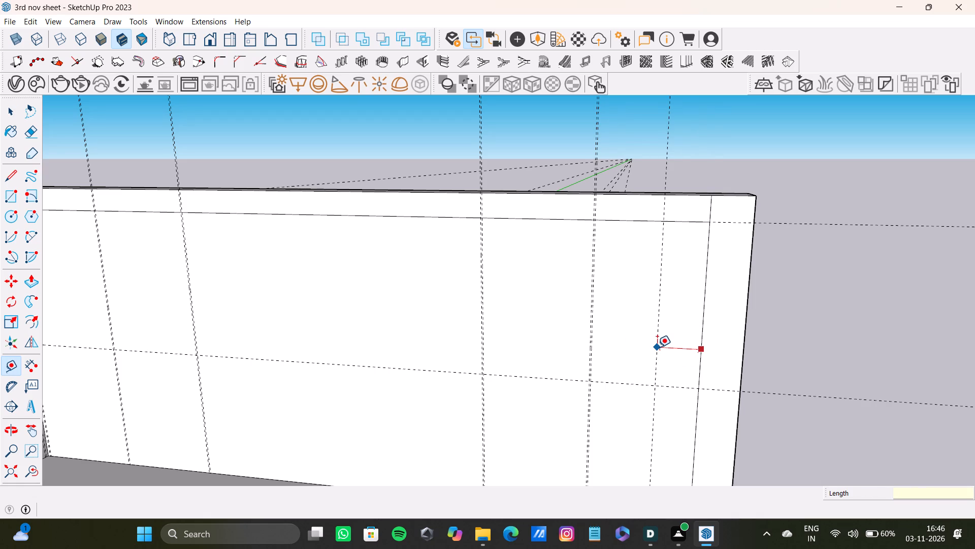
pyautogui.write('1"')
pyautogui.press('Return')
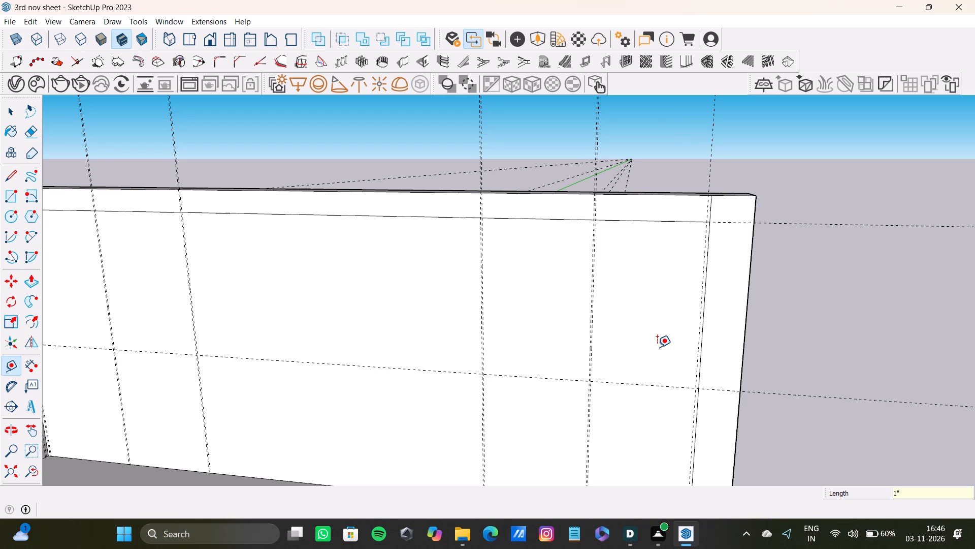
# Place a second vertical guide 0.5" inward from the 1" guide at the adjoining wall's free end.
pyautogui.scroll(7, 692, 308)
pyautogui.click(703, 312)
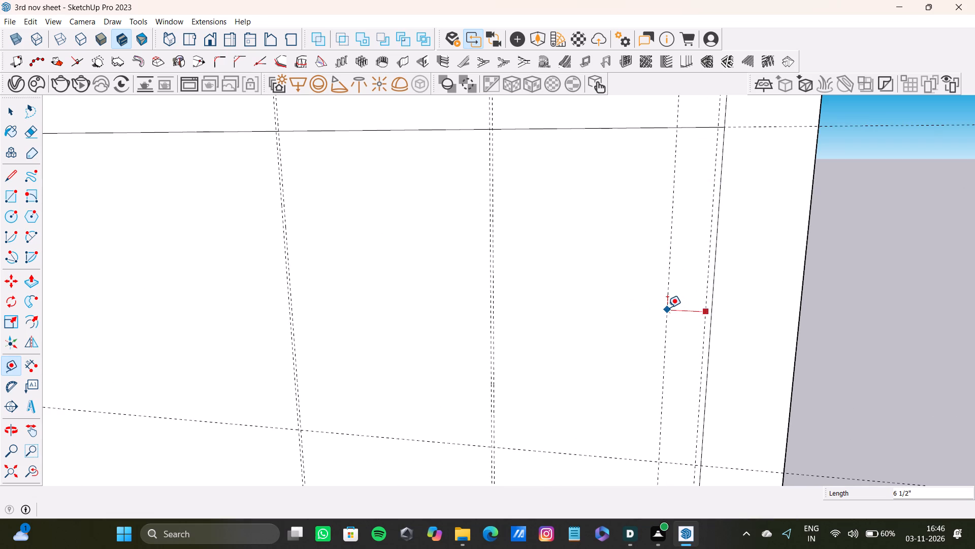
pyautogui.write('0.5')
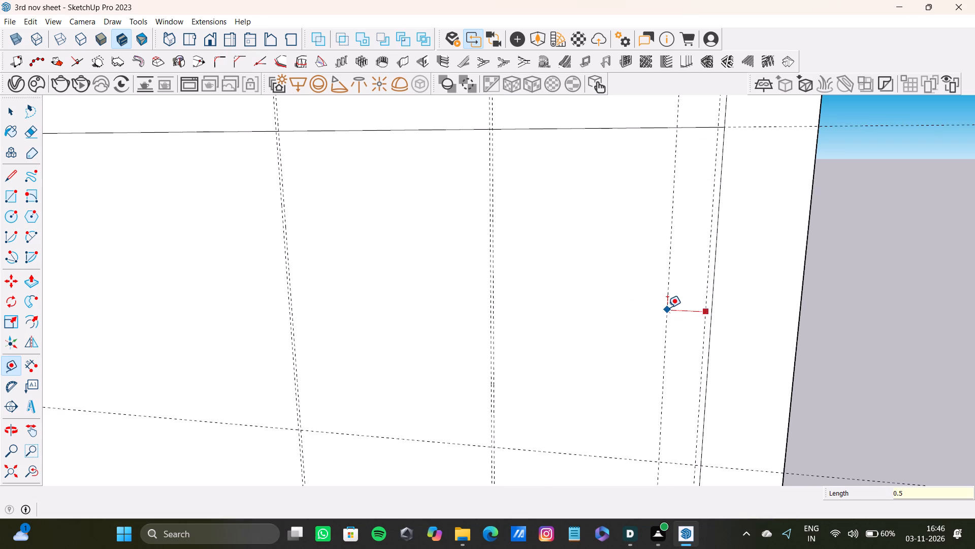
pyautogui.hotkey('shift', '"')
pyautogui.press('Return')
# Draw a rectangle in the first wall's end bay, from the upper border line to the horizontal guide, between the vertical guide pairs.
pyautogui.scroll(-2, 810, 74)
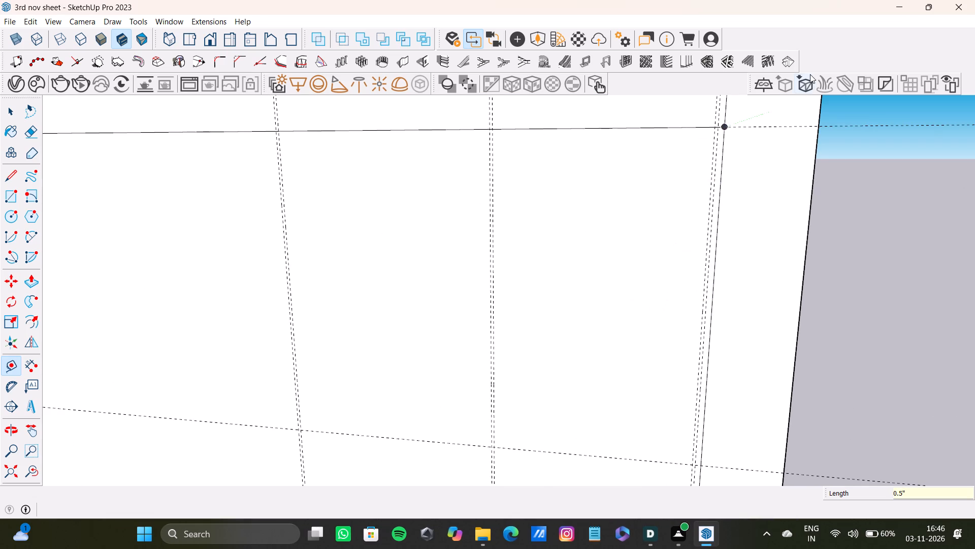
pyautogui.scroll(-17, 810, 74)
pyautogui.keyDown('shift'); pyautogui.moveTo(585, 258); pyautogui.dragTo(755, 243, button='middle'); pyautogui.keyUp('shift')
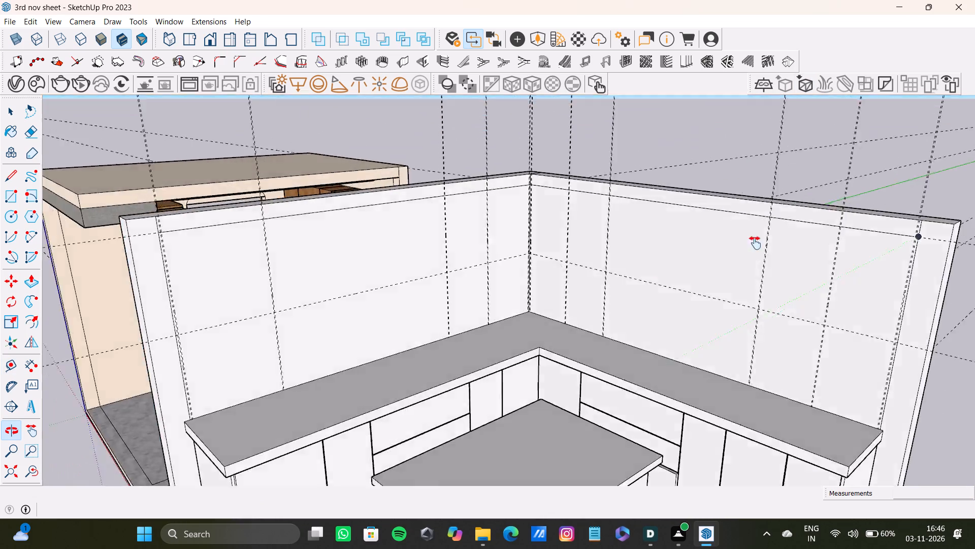
pyautogui.keyDown('shift'); pyautogui.moveTo(755, 243); pyautogui.dragTo(747, 256, button='middle'); pyautogui.keyUp('shift')
pyautogui.press('r')
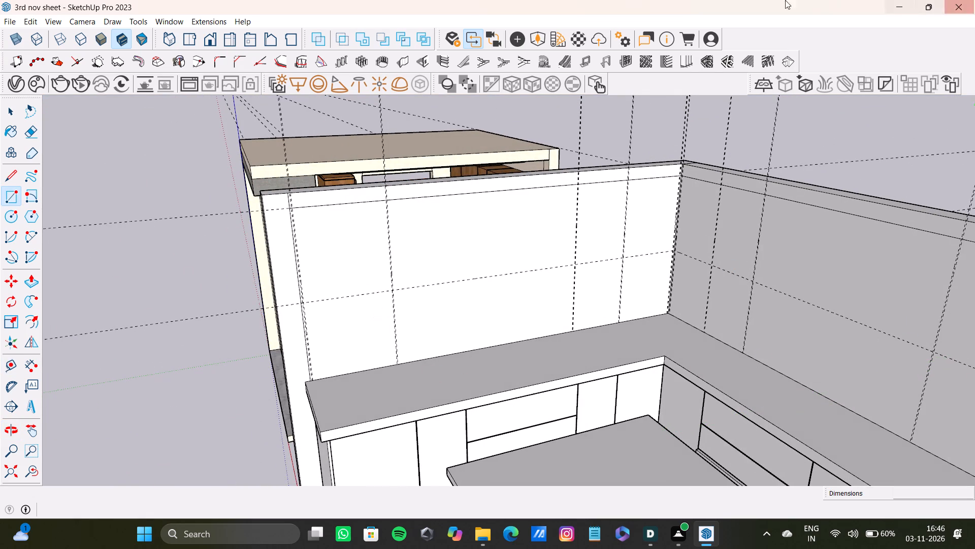
pyautogui.scroll(16, 282, 218)
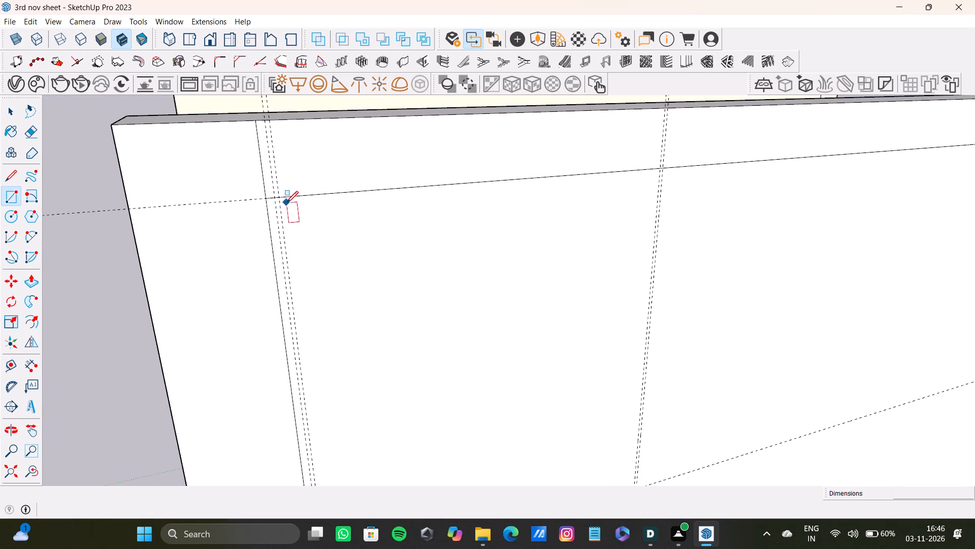
pyautogui.click(282, 198)
pyautogui.scroll(-8, 335, 266)
pyautogui.moveTo(389, 329); pyautogui.dragTo(349, 226, button='middle')
pyautogui.scroll(3, 408, 305)
pyautogui.click(515, 330)
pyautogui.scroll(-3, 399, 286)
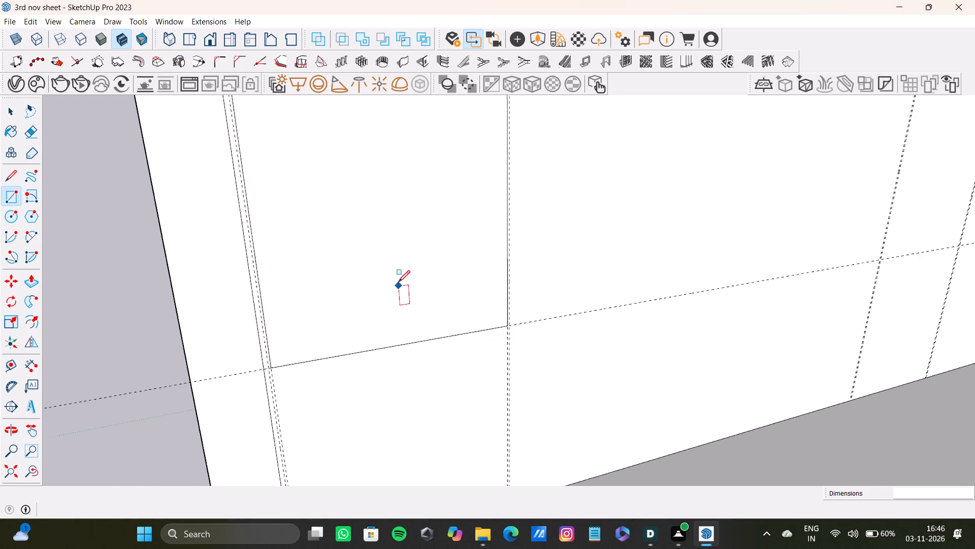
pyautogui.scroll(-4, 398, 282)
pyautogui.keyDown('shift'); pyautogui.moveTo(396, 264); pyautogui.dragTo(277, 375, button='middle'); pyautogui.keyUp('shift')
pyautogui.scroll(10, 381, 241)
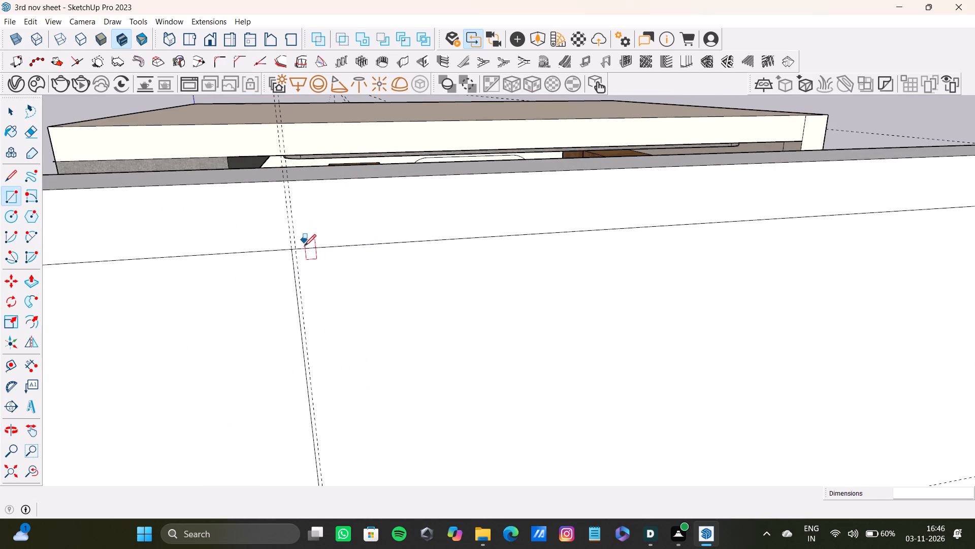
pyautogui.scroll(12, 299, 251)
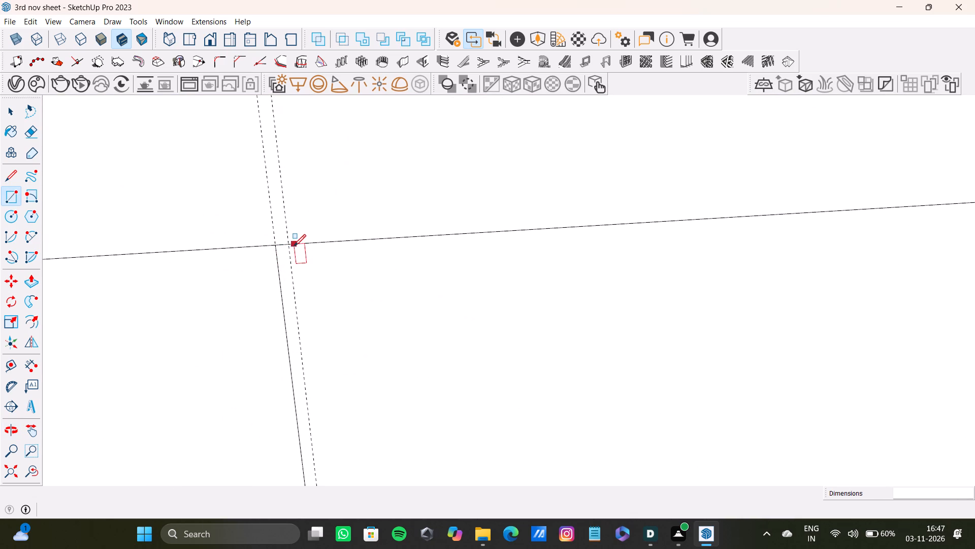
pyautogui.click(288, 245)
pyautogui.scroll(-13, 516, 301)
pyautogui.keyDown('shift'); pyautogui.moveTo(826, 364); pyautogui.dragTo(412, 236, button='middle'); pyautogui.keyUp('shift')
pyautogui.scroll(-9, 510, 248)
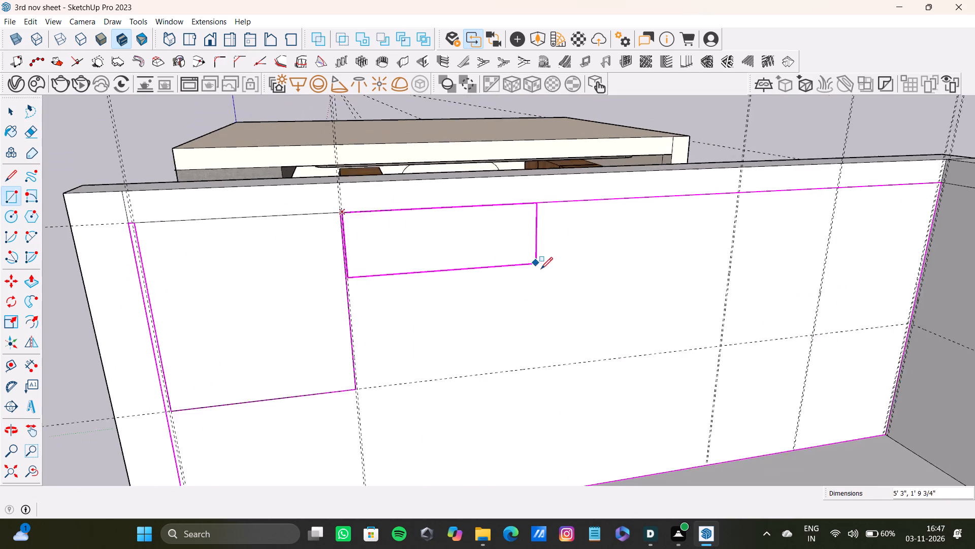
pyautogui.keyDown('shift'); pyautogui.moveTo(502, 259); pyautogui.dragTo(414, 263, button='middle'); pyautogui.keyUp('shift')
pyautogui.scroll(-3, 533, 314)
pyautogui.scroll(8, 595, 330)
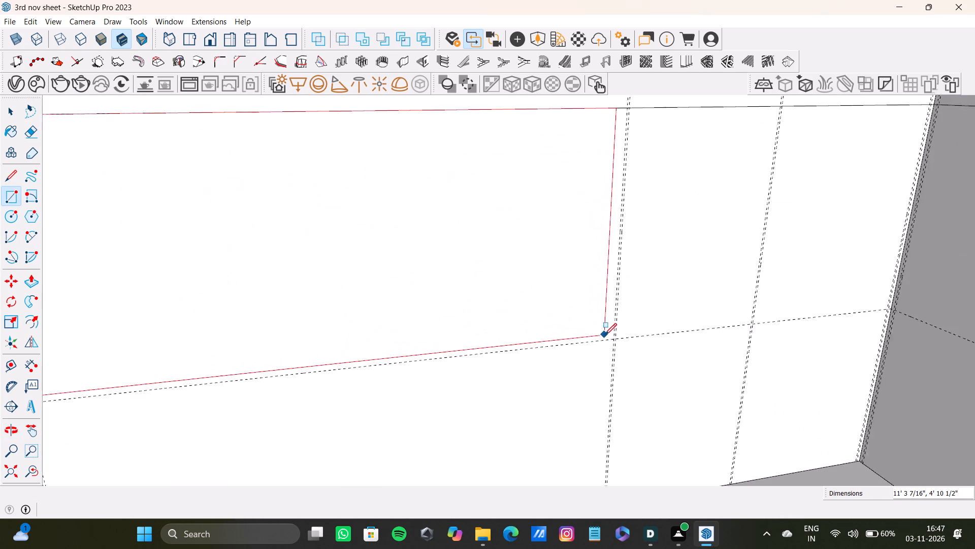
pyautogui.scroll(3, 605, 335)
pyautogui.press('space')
# Place a horizontal guide about 3' 9 7/16" below the upper border line on the first wall.
pyautogui.scroll(-10, 546, 313)
pyautogui.keyDown('shift'); pyautogui.moveTo(515, 309); pyautogui.dragTo(539, 331, button='middle'); pyautogui.keyUp('shift')
pyautogui.press('t')
pyautogui.scroll(5, 304, 252)
pyautogui.click(363, 216)
pyautogui.scroll(-5, 427, 307)
pyautogui.scroll(1, 430, 312)
pyautogui.moveTo(430, 312); pyautogui.dragTo(422, 236, button='middle')
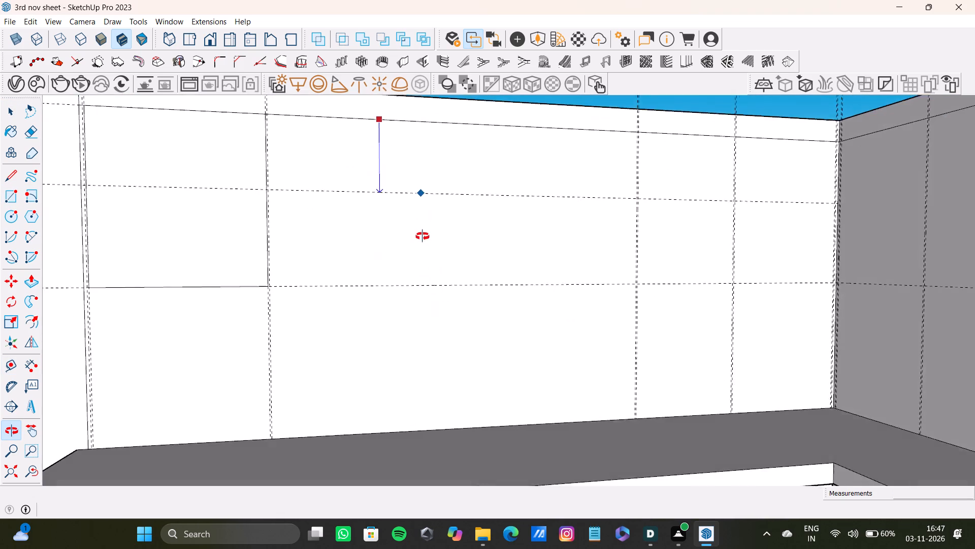
pyautogui.moveTo(422, 236); pyautogui.dragTo(407, 329, button='middle')
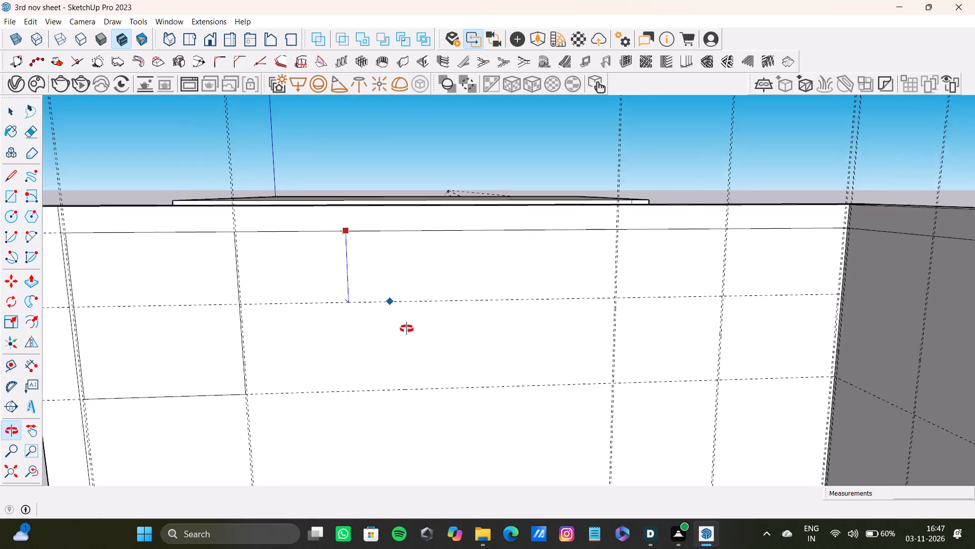
pyautogui.moveTo(407, 329); pyautogui.dragTo(407, 322, button='middle')
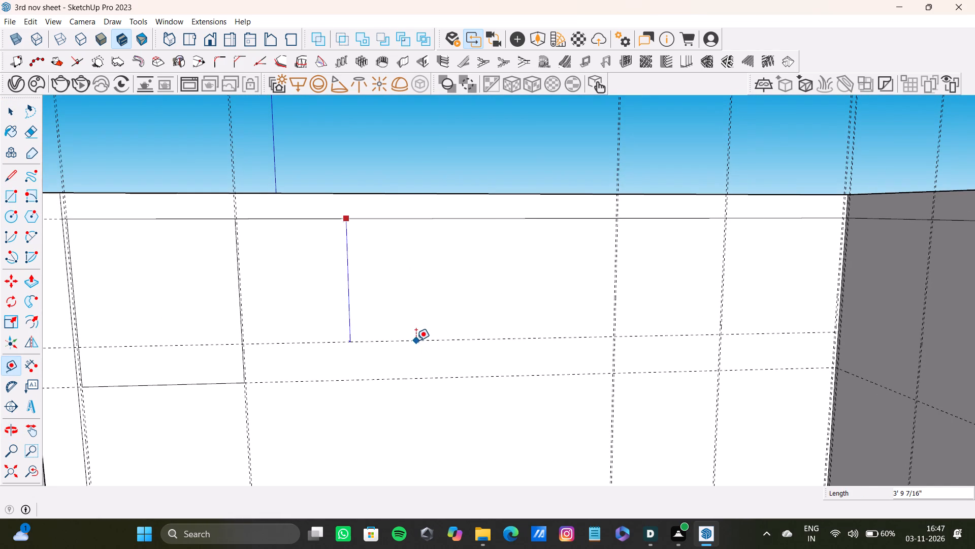
pyautogui.click(416, 340)
# Place a paired horizontal guide 0.5" above the new horizontal guide on the first wall.
pyautogui.click(408, 340)
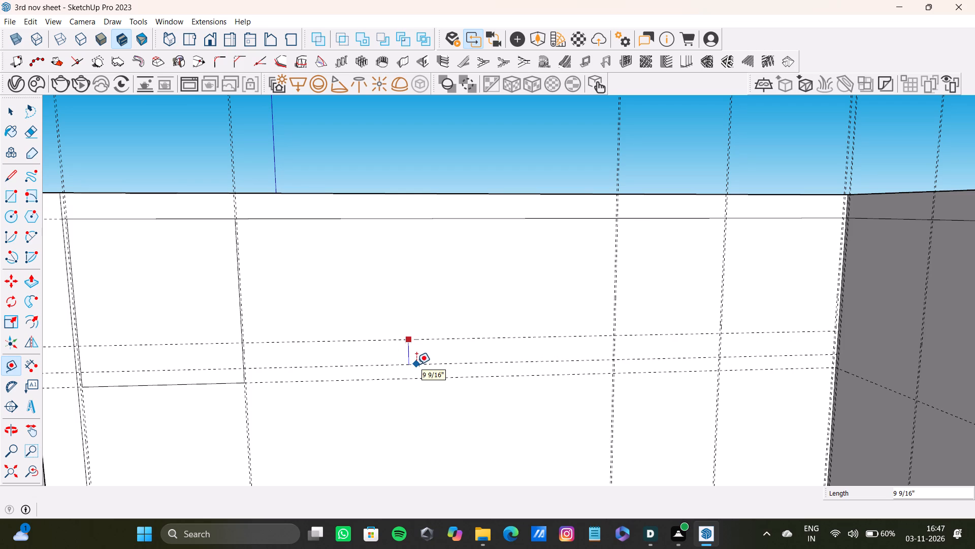
pyautogui.press('0')
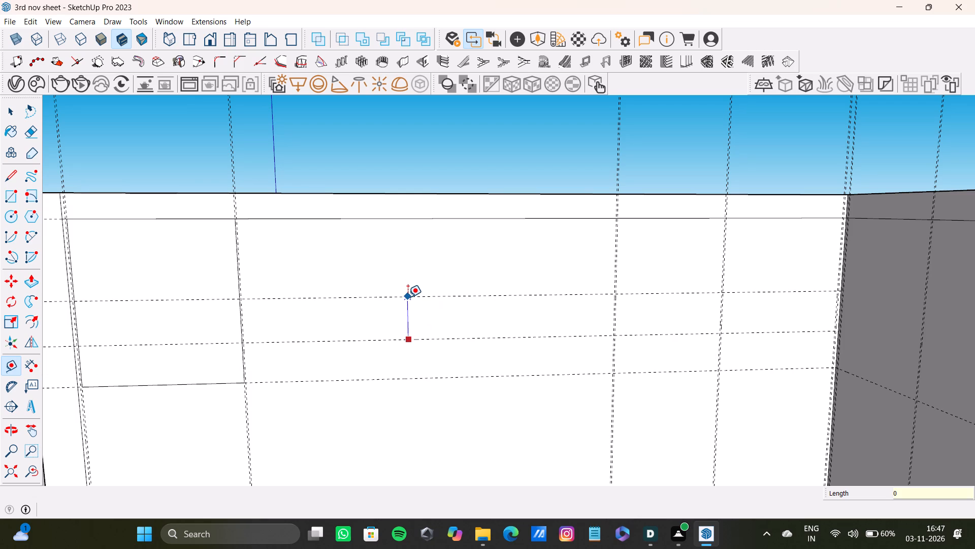
pyautogui.press('.')
pyautogui.write('5"')
pyautogui.press('Return')
pyautogui.press('space')
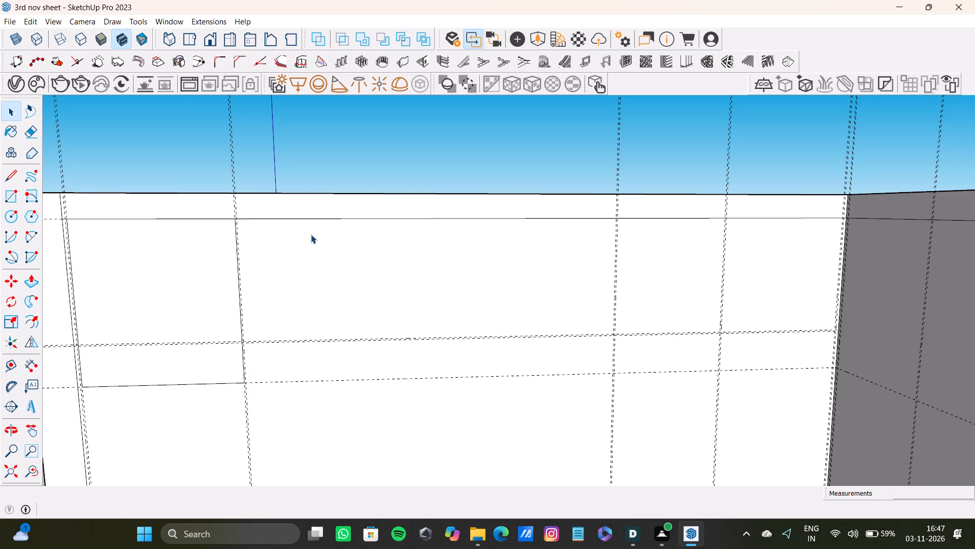
# Draw a rectangle across the first wall's wide middle bay, from the upper border line to the upper guide of the horizontal pair.
pyautogui.scroll(-3, 311, 234)
pyautogui.moveTo(311, 234); pyautogui.dragTo(332, 220, button='middle')
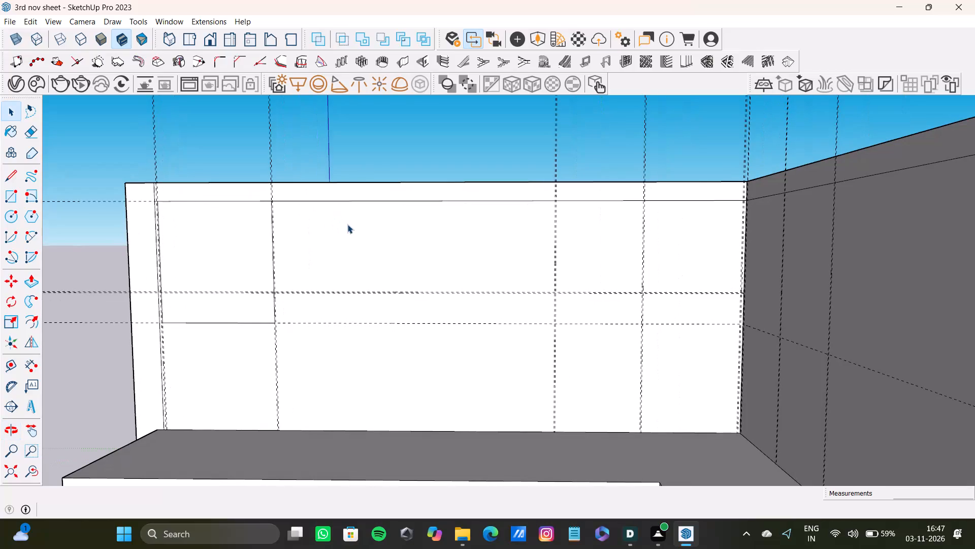
pyautogui.scroll(-3, 336, 224)
pyautogui.press('r')
pyautogui.scroll(8, 279, 209)
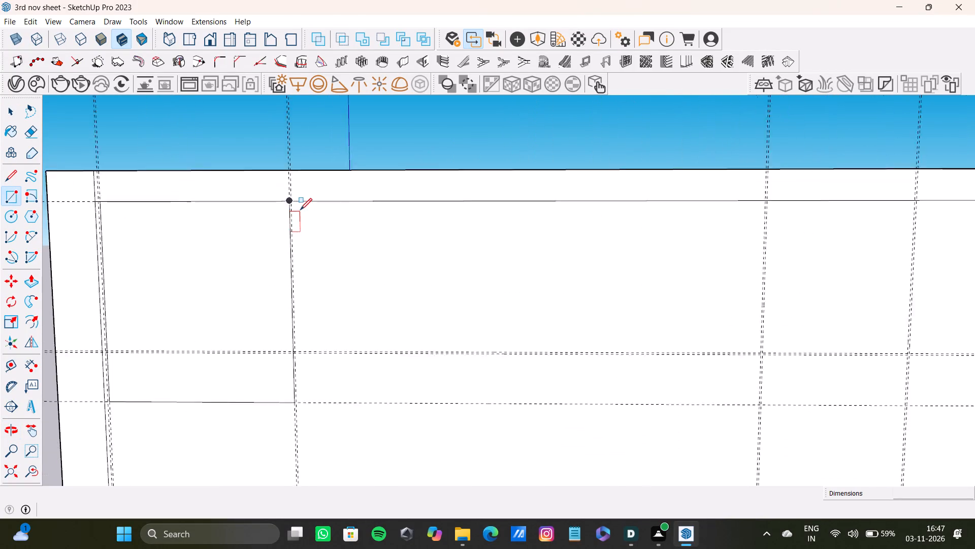
pyautogui.scroll(15, 300, 210)
pyautogui.click(281, 201)
pyautogui.scroll(-12, 593, 286)
pyautogui.keyDown('shift'); pyautogui.moveTo(647, 300); pyautogui.dragTo(426, 258, button='middle'); pyautogui.keyUp('shift')
pyautogui.scroll(-4, 591, 293)
pyautogui.keyDown('shift'); pyautogui.moveTo(619, 303); pyautogui.dragTo(390, 247, button='middle'); pyautogui.keyUp('shift')
pyautogui.scroll(-3, 825, 338)
pyautogui.keyDown('shift'); pyautogui.moveTo(751, 321); pyautogui.dragTo(671, 319, button='middle'); pyautogui.keyUp('shift')
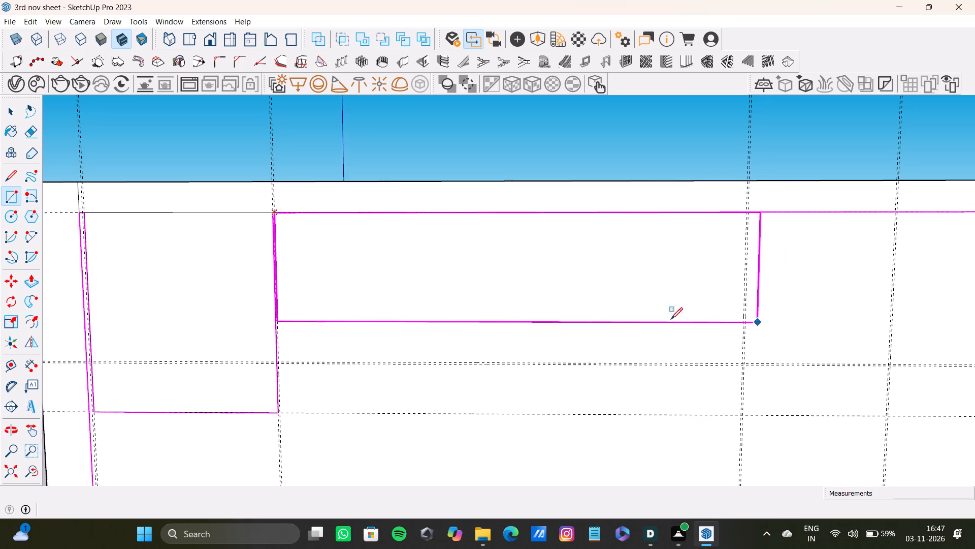
pyautogui.keyDown('shift'); pyautogui.moveTo(671, 319); pyautogui.dragTo(695, 319, button='middle'); pyautogui.keyUp('shift')
pyautogui.scroll(10, 705, 353)
pyautogui.click(697, 371)
# Draw a rectangle about 11' 6 1/8" by 1' 3" across the first wall's wide middle bay, between the paired horizontal guides and the lowest guide.
pyautogui.keyDown('shift'); pyautogui.scroll(-4, 685, 370); pyautogui.keyUp('shift')
pyautogui.keyDown('shift'); pyautogui.moveTo(676, 370); pyautogui.dragTo(834, 318, button='middle'); pyautogui.keyUp('shift')
pyautogui.scroll(4, 148, 326)
pyautogui.keyDown('shift'); pyautogui.scroll(-7, 184, 325); pyautogui.keyUp('shift')
pyautogui.keyDown('shift'); pyautogui.moveTo(188, 324); pyautogui.dragTo(350, 329, button='middle'); pyautogui.keyUp('shift')
pyautogui.scroll(5, 193, 339)
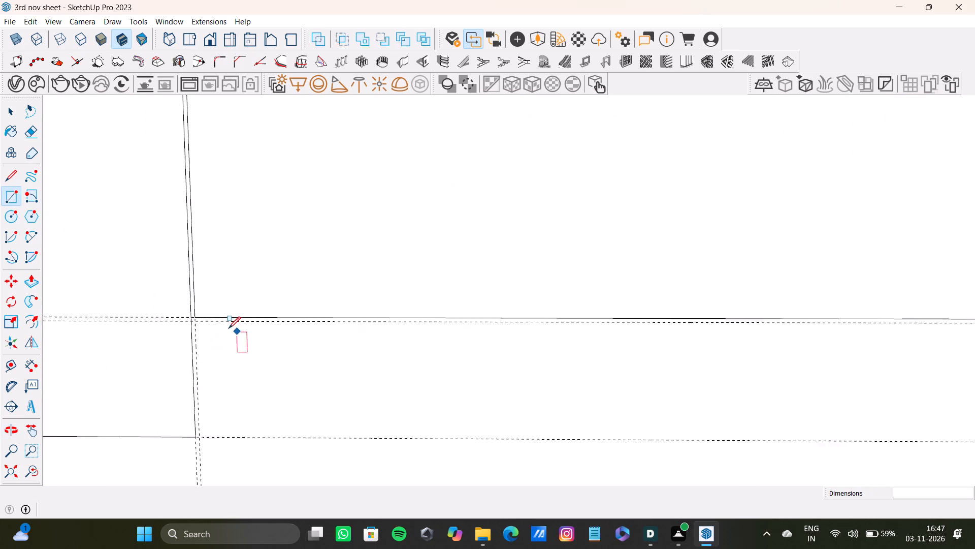
pyautogui.scroll(6, 229, 328)
pyautogui.click(190, 319)
pyautogui.scroll(-9, 531, 388)
pyautogui.keyDown('shift'); pyautogui.moveTo(624, 435); pyautogui.dragTo(551, 405, button='middle'); pyautogui.keyUp('shift')
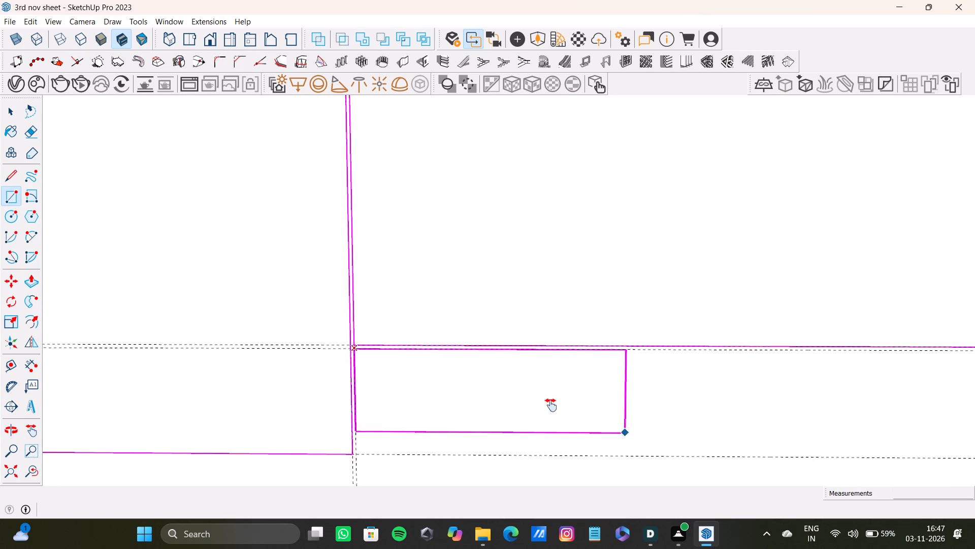
pyautogui.keyDown('shift'); pyautogui.moveTo(551, 405); pyautogui.dragTo(452, 403, button='middle'); pyautogui.keyUp('shift')
pyautogui.scroll(-4, 625, 391)
pyautogui.keyDown('shift'); pyautogui.moveTo(653, 380); pyautogui.dragTo(416, 359, button='middle'); pyautogui.keyUp('shift')
pyautogui.scroll(6, 792, 384)
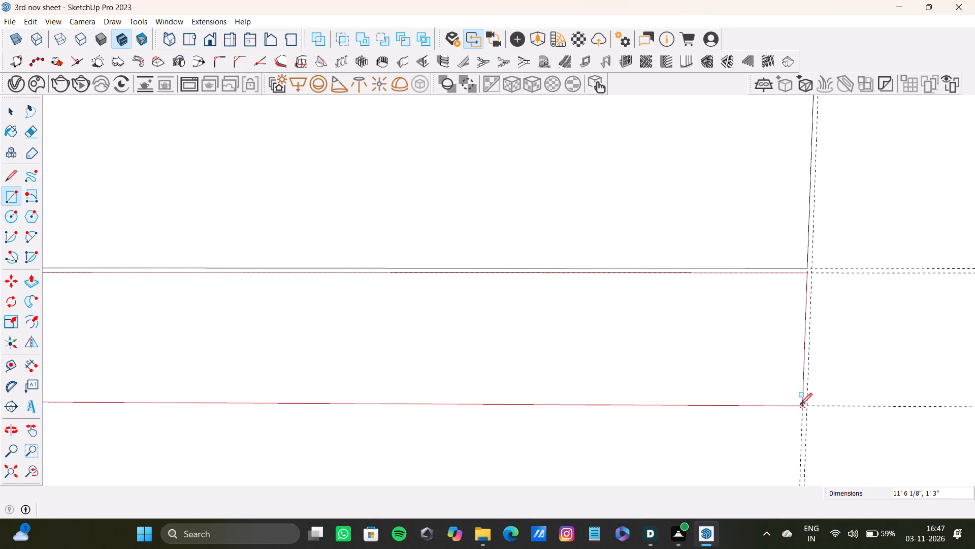
pyautogui.click(800, 405)
# Draw a full-height rectangle about 3' 6 3/16" by 5' in the bay beside the wide one, from upper border line to lowest horizontal guide.
pyautogui.scroll(-13, 541, 290)
pyautogui.keyDown('shift'); pyautogui.moveTo(525, 255); pyautogui.dragTo(392, 376, button='middle'); pyautogui.keyUp('shift')
pyautogui.scroll(12, 528, 296)
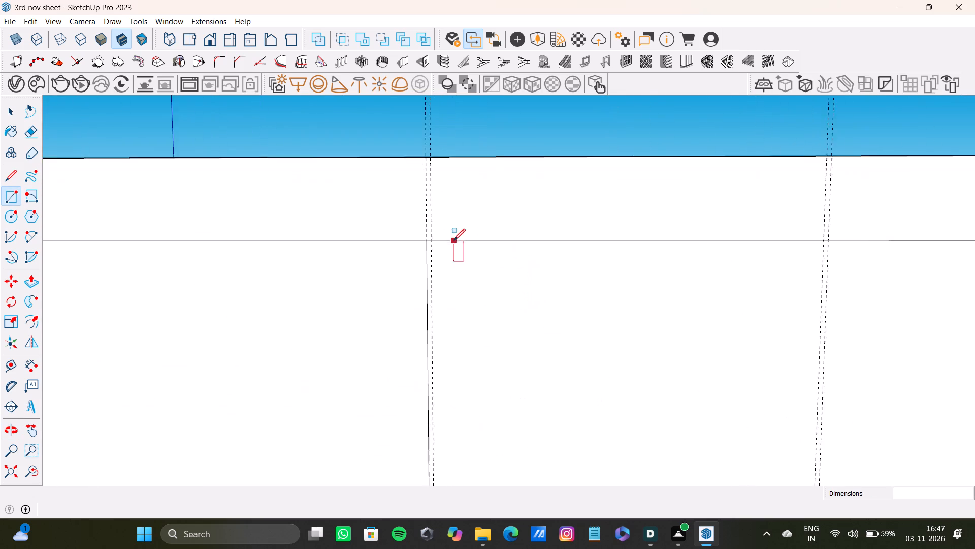
pyautogui.click(432, 239)
pyautogui.scroll(-9, 583, 319)
pyautogui.keyDown('shift'); pyautogui.moveTo(639, 393); pyautogui.dragTo(537, 211, button='middle'); pyautogui.keyUp('shift')
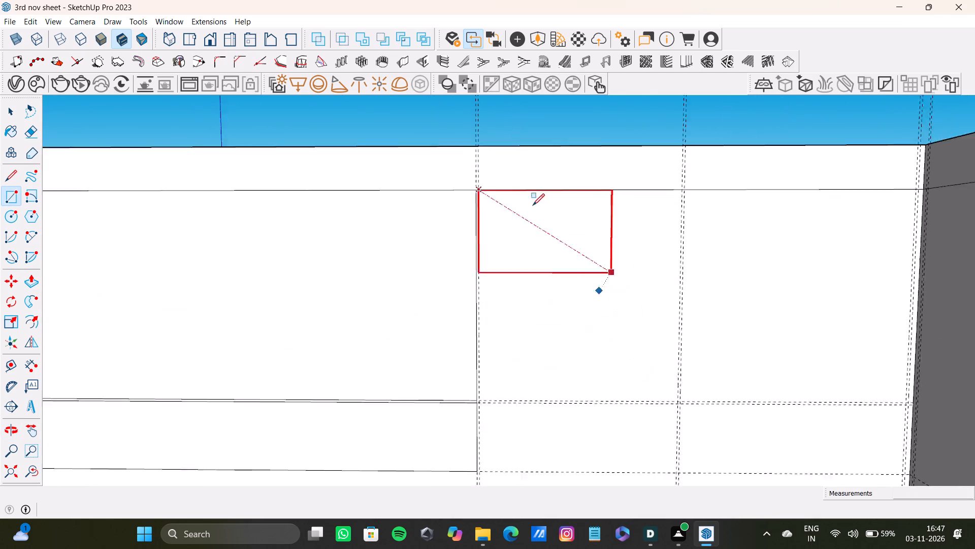
pyautogui.scroll(-3, 552, 272)
pyautogui.moveTo(574, 343); pyautogui.dragTo(566, 279, button='middle')
pyautogui.scroll(7, 571, 300)
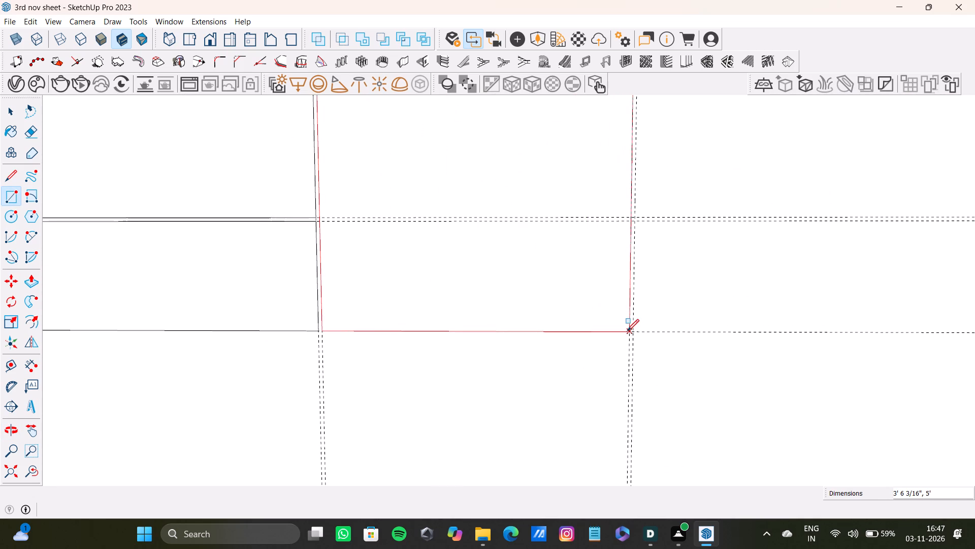
pyautogui.click(627, 331)
# Draw a full-height rectangle in the first wall's last bay before the room corner, from the upper border line to the lowest horizontal guide.
pyautogui.scroll(-8, 516, 264)
pyautogui.keyDown('shift'); pyautogui.moveTo(482, 226); pyautogui.dragTo(381, 372, button='middle'); pyautogui.keyUp('shift')
pyautogui.scroll(7, 467, 285)
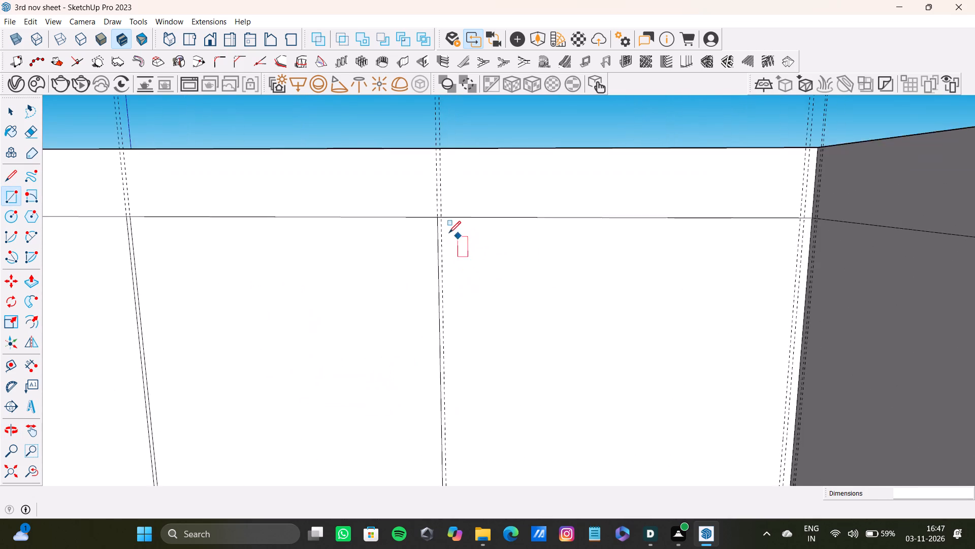
pyautogui.scroll(3, 449, 233)
pyautogui.click(441, 212)
pyautogui.scroll(-7, 586, 308)
pyautogui.keyDown('shift'); pyautogui.moveTo(625, 358); pyautogui.dragTo(604, 262, button='middle'); pyautogui.keyUp('shift')
pyautogui.scroll(-3, 615, 339)
pyautogui.moveTo(604, 403); pyautogui.dragTo(594, 339, button='middle')
pyautogui.scroll(6, 645, 367)
pyautogui.click(713, 389)
# Examine the guide layout on the adjoining wall, starting from the corner where it meets the first wall.
pyautogui.scroll(-5, 550, 320)
pyautogui.keyDown('shift'); pyautogui.moveTo(447, 258); pyautogui.dragTo(349, 299, button='middle'); pyautogui.keyUp('shift')
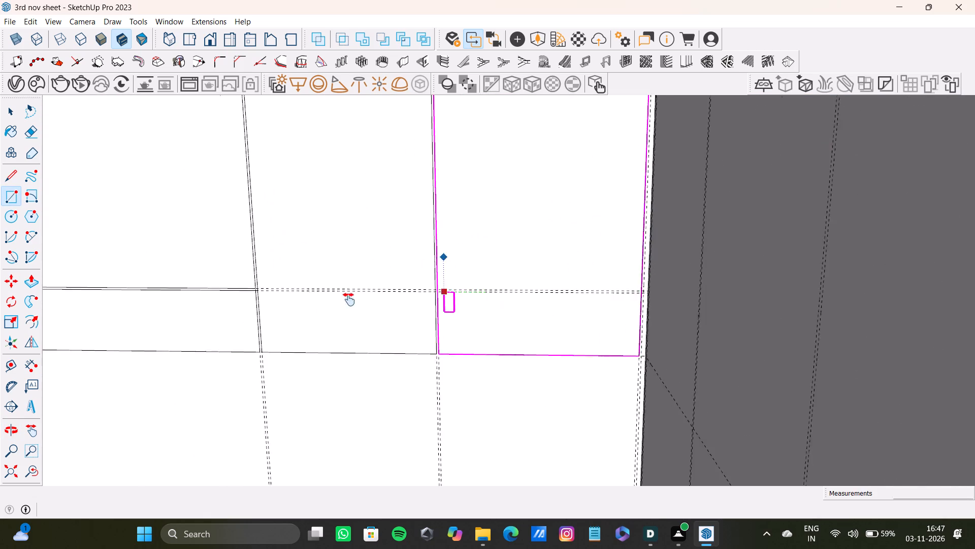
pyautogui.keyDown('shift'); pyautogui.moveTo(349, 299); pyautogui.dragTo(425, 335, button='middle'); pyautogui.keyUp('shift')
pyautogui.scroll(-9, 143, 368)
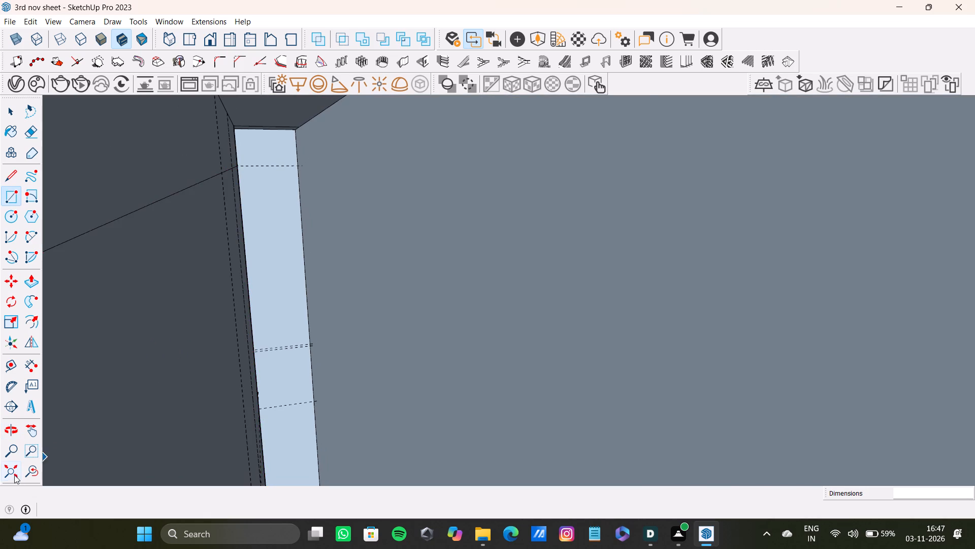
pyautogui.click(7, 475)
pyautogui.moveTo(172, 393); pyautogui.dragTo(369, 422, button='middle')
pyautogui.keyDown('shift'); pyautogui.scroll(3, 691, 198); pyautogui.keyUp('shift')
pyautogui.keyDown('shift'); pyautogui.moveTo(662, 159); pyautogui.dragTo(602, 341, button='middle'); pyautogui.keyUp('shift')
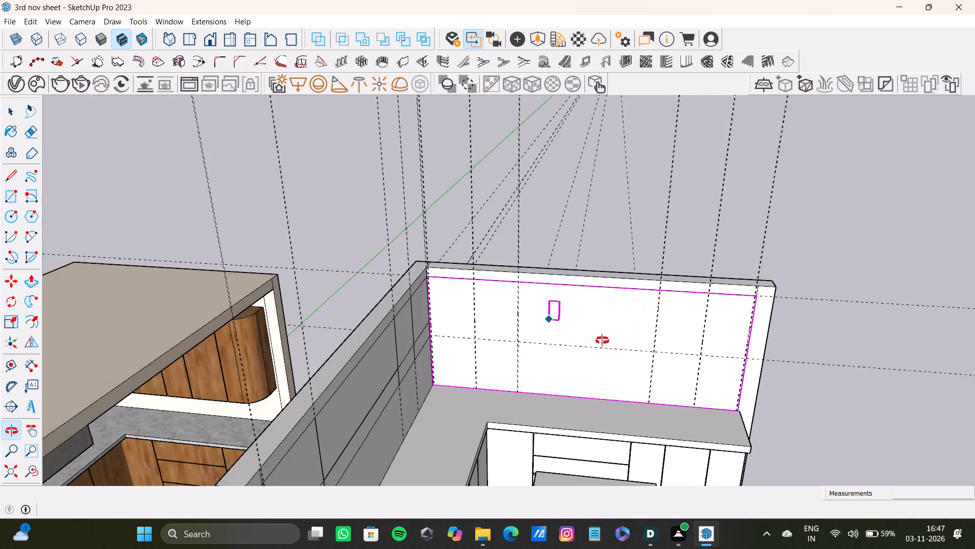
pyautogui.keyDown('shift'); pyautogui.moveTo(602, 341); pyautogui.dragTo(550, 287, button='middle'); pyautogui.keyUp('shift')
pyautogui.scroll(9, 476, 295)
pyautogui.moveTo(456, 279); pyautogui.dragTo(388, 209, button='middle')
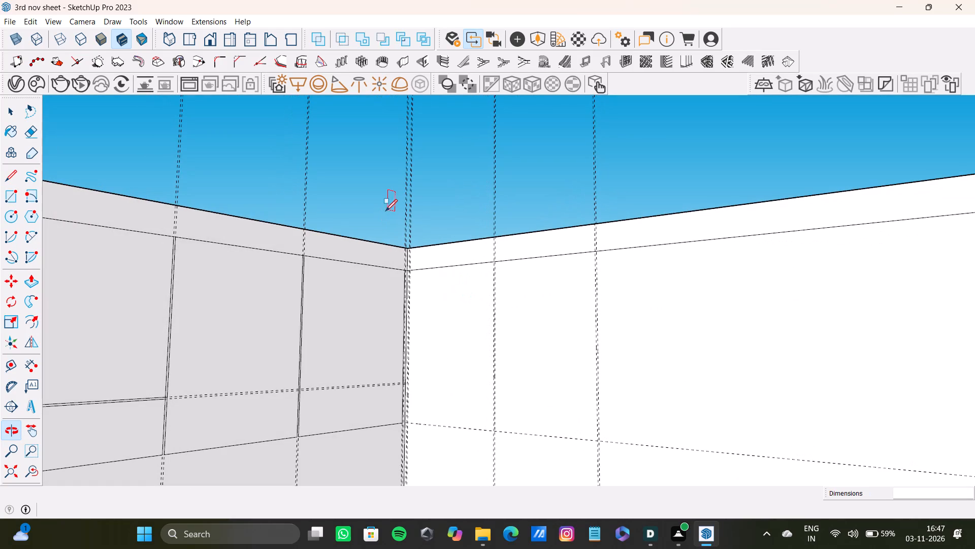
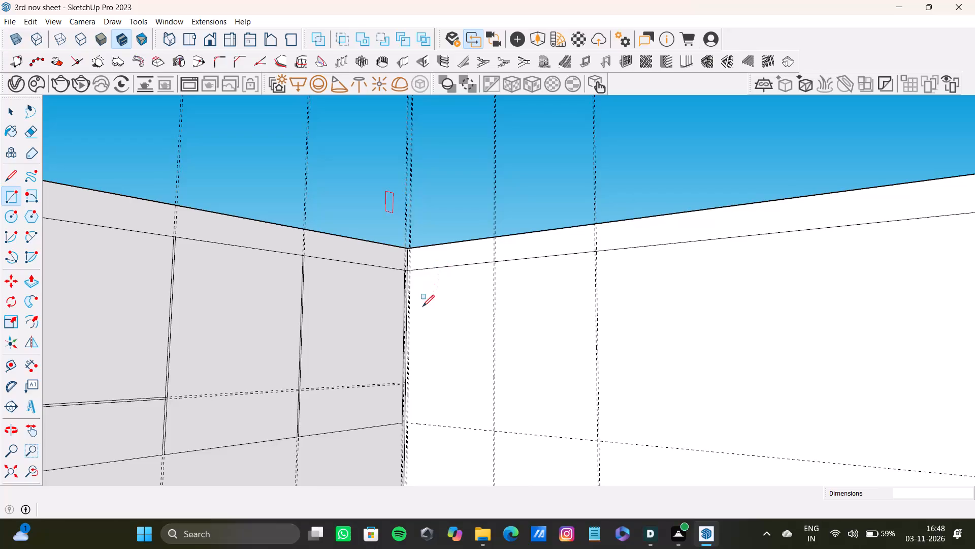
# Draw a full-height rectangle in the adjoining wall's first bay beside the room corner, from the upper border line to the lowest horizontal guide.
pyautogui.scroll(-8, 416, 316)
pyautogui.keyDown('shift'); pyautogui.moveTo(416, 315); pyautogui.dragTo(415, 286, button='middle'); pyautogui.keyUp('shift')
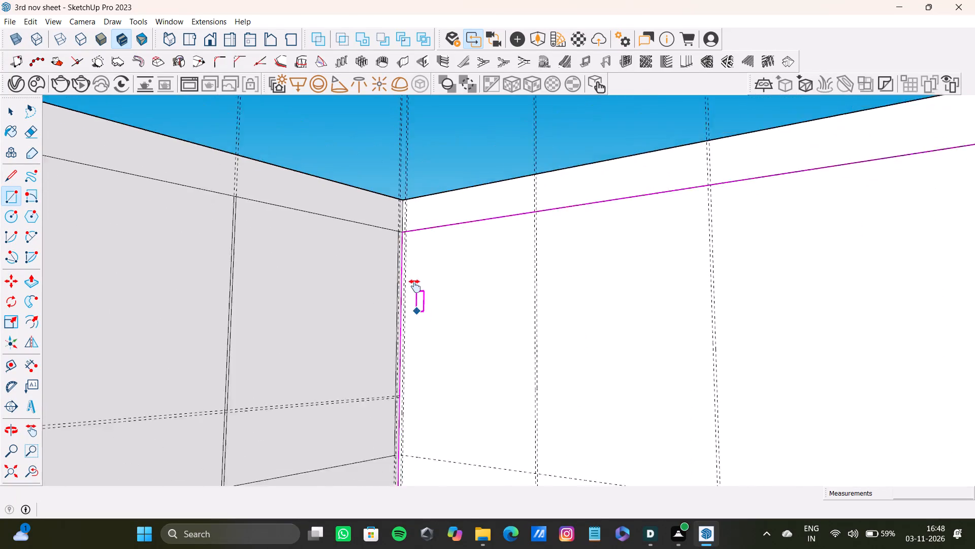
pyautogui.keyDown('shift'); pyautogui.moveTo(415, 286); pyautogui.dragTo(407, 334, button='middle'); pyautogui.keyUp('shift')
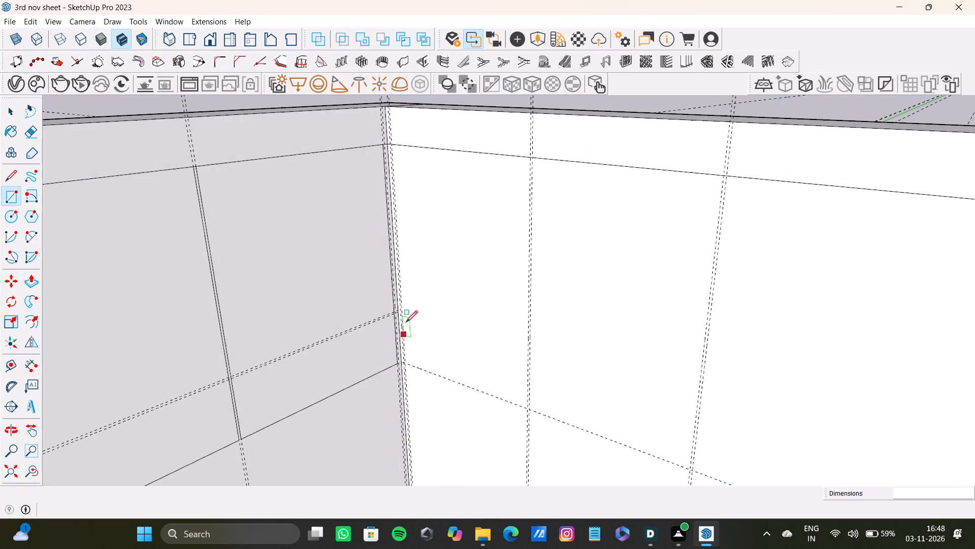
pyautogui.scroll(4, 406, 256)
pyautogui.scroll(-7, 399, 200)
pyautogui.keyDown('shift'); pyautogui.moveTo(399, 209); pyautogui.dragTo(395, 296, button='middle'); pyautogui.keyUp('shift')
pyautogui.scroll(10, 378, 236)
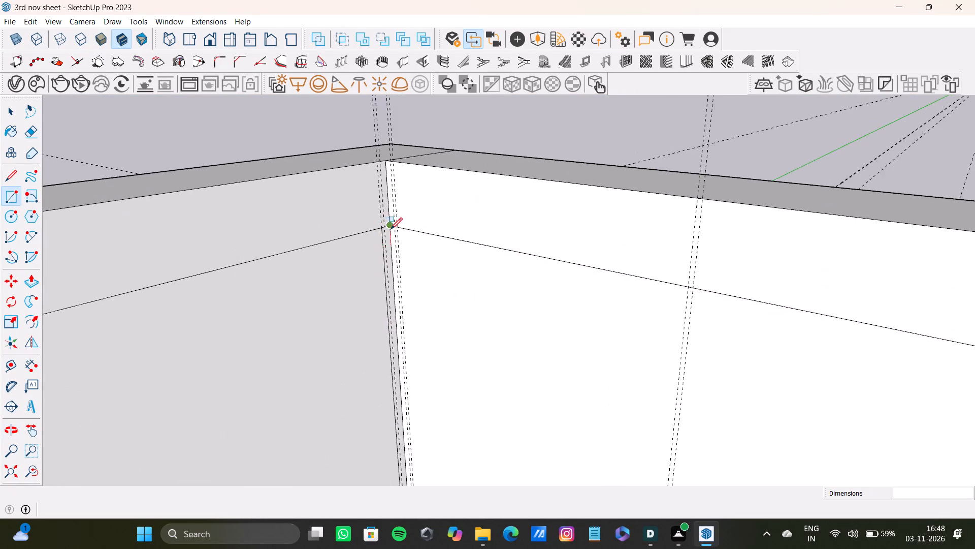
pyautogui.scroll(10, 391, 229)
pyautogui.click(398, 222)
pyautogui.scroll(-13, 486, 267)
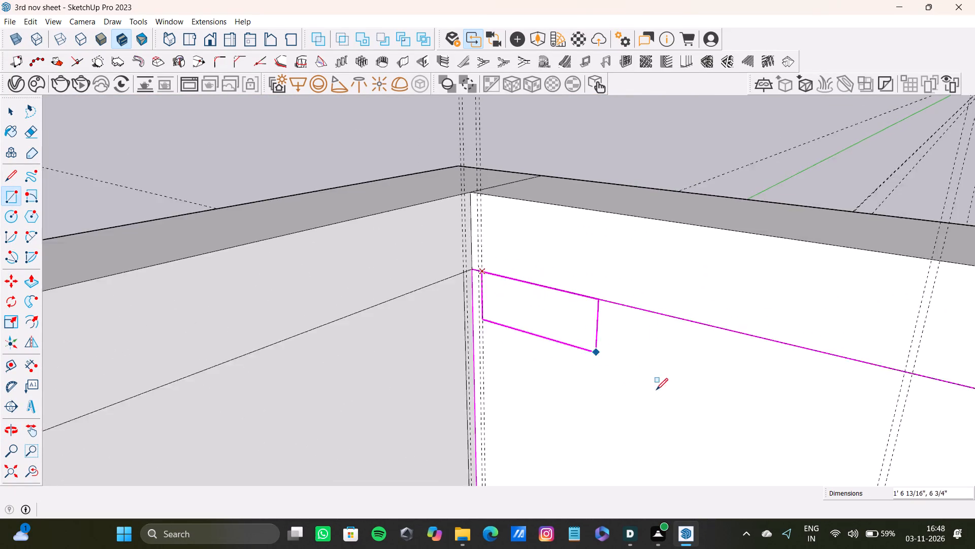
pyautogui.keyDown('shift'); pyautogui.moveTo(656, 390); pyautogui.dragTo(459, 220, button='middle'); pyautogui.keyUp('shift')
pyautogui.scroll(-4, 436, 205)
pyautogui.keyDown('shift'); pyautogui.moveTo(522, 324); pyautogui.dragTo(484, 209, button='middle'); pyautogui.keyUp('shift')
pyautogui.keyDown('shift'); pyautogui.moveTo(486, 310); pyautogui.dragTo(477, 179, button='middle'); pyautogui.keyUp('shift')
pyautogui.scroll(4, 487, 303)
pyautogui.keyDown('shift'); pyautogui.moveTo(496, 303); pyautogui.dragTo(492, 259, button='middle'); pyautogui.keyUp('shift')
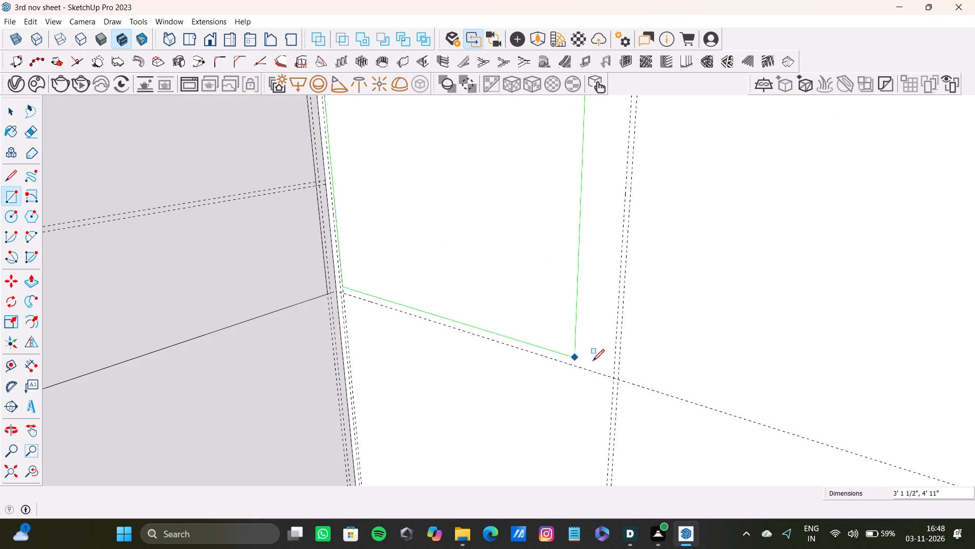
pyautogui.click(611, 380)
# Draw a full-height rectangle about 3' 4 1/4" by 5' in the adjoining wall's second bay from the corner.
pyautogui.scroll(-8, 459, 278)
pyautogui.keyDown('shift'); pyautogui.moveTo(420, 242); pyautogui.dragTo(420, 286, button='middle'); pyautogui.keyUp('shift')
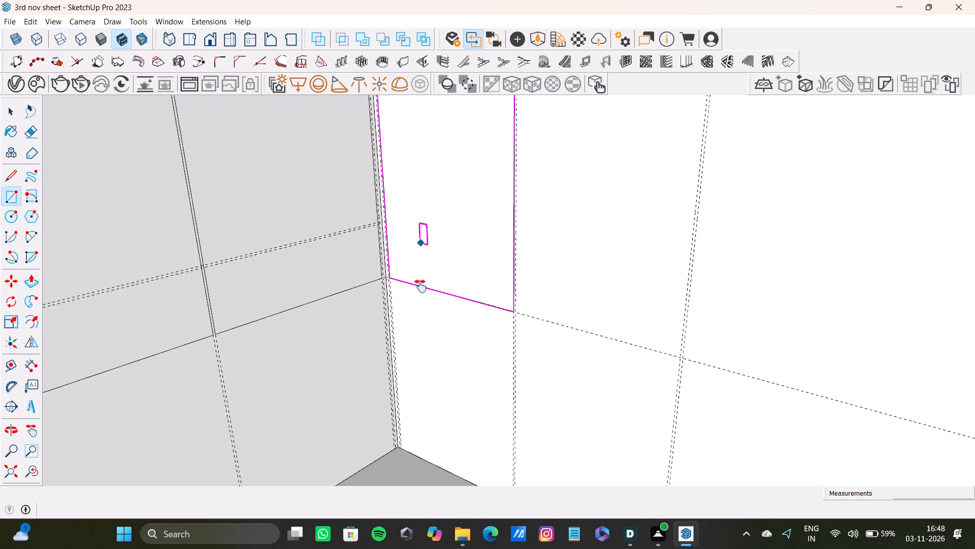
pyautogui.keyDown('shift'); pyautogui.moveTo(420, 286); pyautogui.dragTo(435, 367, button='middle'); pyautogui.keyUp('shift')
pyautogui.scroll(-1, 435, 367)
pyautogui.scroll(10, 486, 300)
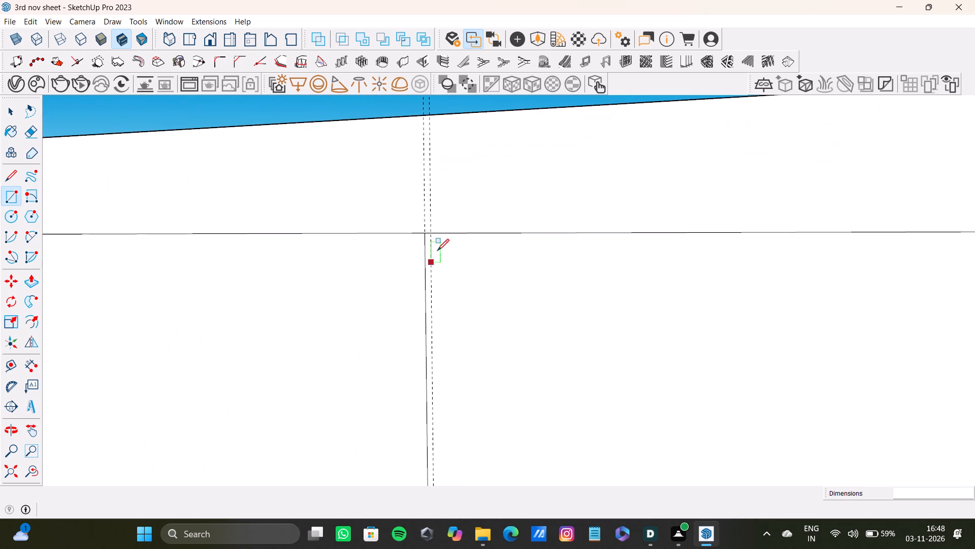
pyautogui.moveTo(433, 233); pyautogui.dragTo(433, 240)
pyautogui.scroll(-9, 535, 320)
pyautogui.keyDown('shift'); pyautogui.moveTo(627, 385); pyautogui.dragTo(479, 279, button='middle'); pyautogui.keyUp('shift')
pyautogui.scroll(-3, 469, 286)
pyautogui.moveTo(538, 344); pyautogui.dragTo(528, 285, button='middle')
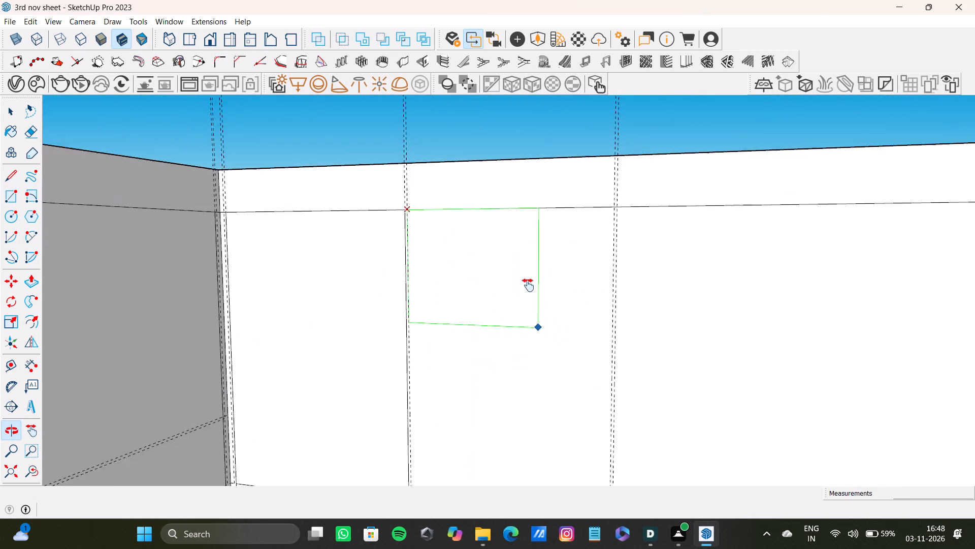
pyautogui.moveTo(528, 285); pyautogui.dragTo(521, 248, button='middle')
pyautogui.scroll(-3, 524, 193)
pyautogui.keyDown('shift'); pyautogui.moveTo(552, 272); pyautogui.dragTo(526, 203, button='middle'); pyautogui.keyUp('shift')
pyautogui.scroll(3, 536, 266)
pyautogui.click(564, 383)
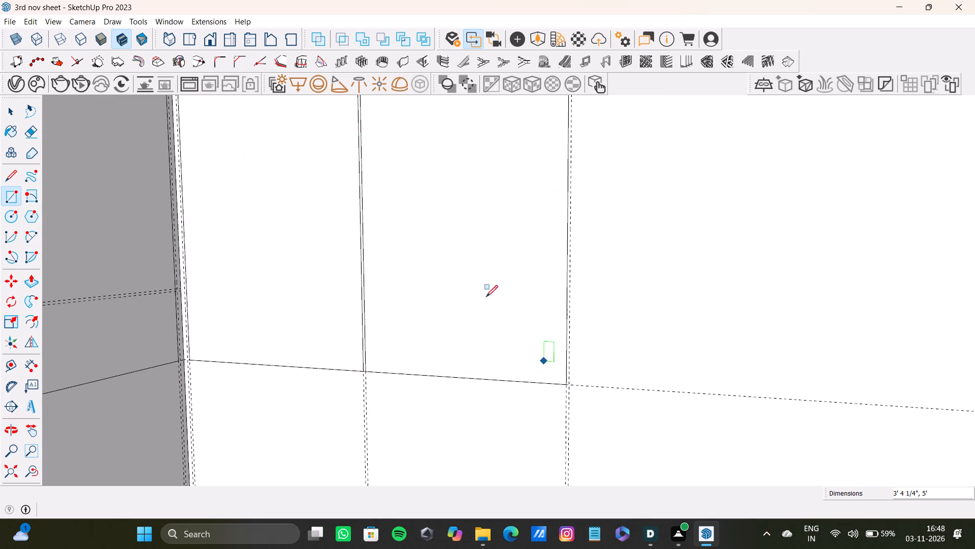
# Add a horizontal guide about 3' 8 1/2" below the adjoining wall's upper border line, meeting the first wall's upper paired guide at the corner.
pyautogui.scroll(-9, 481, 281)
pyautogui.keyDown('shift'); pyautogui.moveTo(475, 269); pyautogui.dragTo(408, 342, button='middle'); pyautogui.keyUp('shift')
pyautogui.press('t')
pyautogui.scroll(4, 539, 262)
pyautogui.click(496, 226)
pyautogui.scroll(-4, 475, 347)
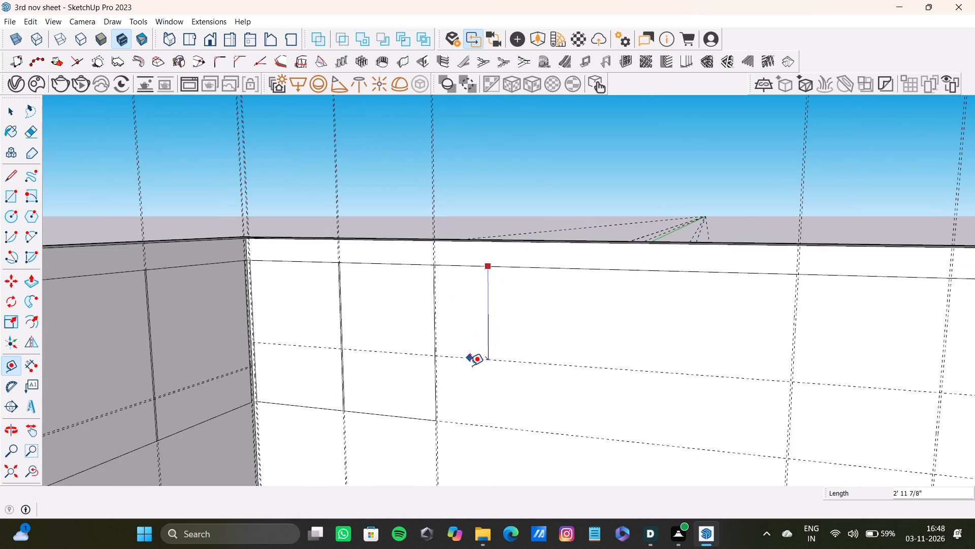
pyautogui.scroll(20, 330, 363)
pyautogui.scroll(1, 330, 363)
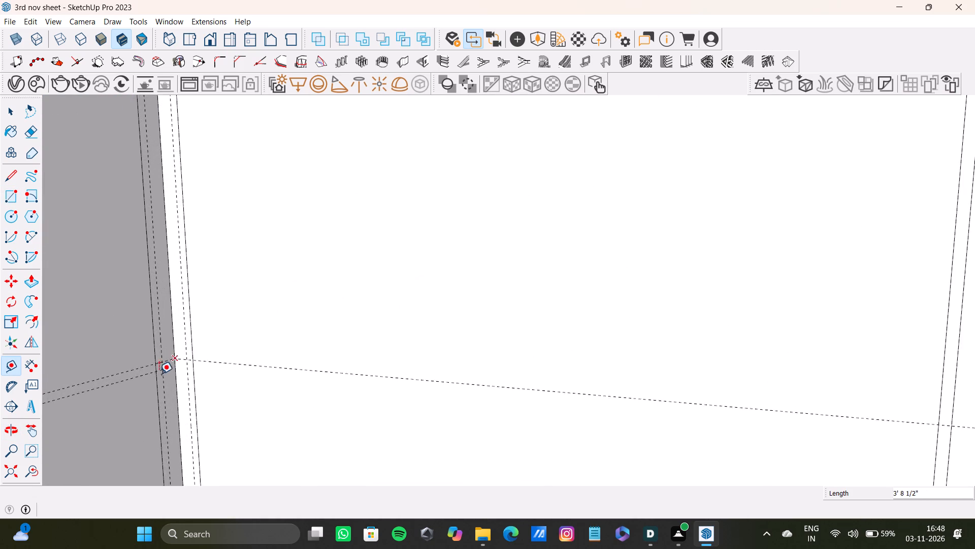
pyautogui.scroll(11, 159, 374)
pyautogui.click(192, 353)
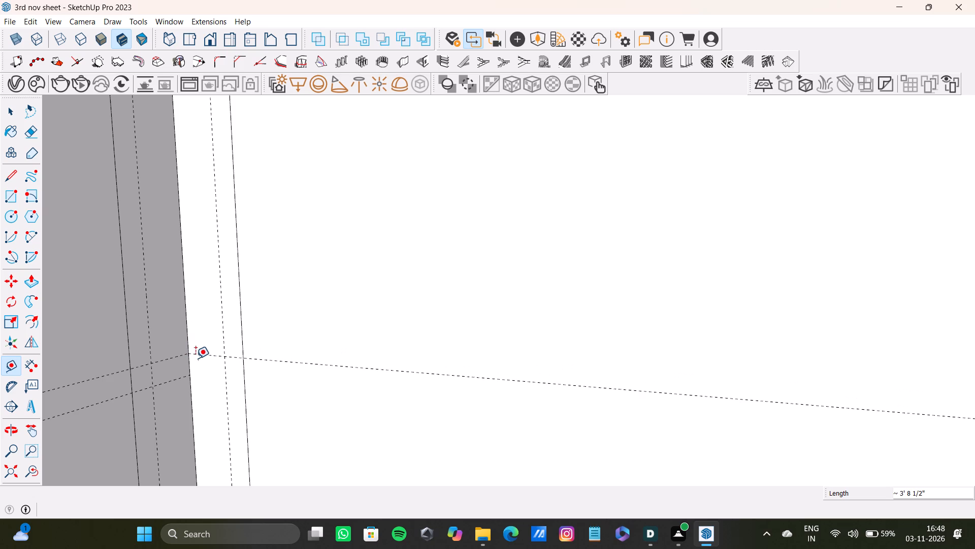
# Add a second horizontal guide 1/2" below the new one, meeting the first wall's lower paired guide at the corner.
pyautogui.scroll(4, 206, 359)
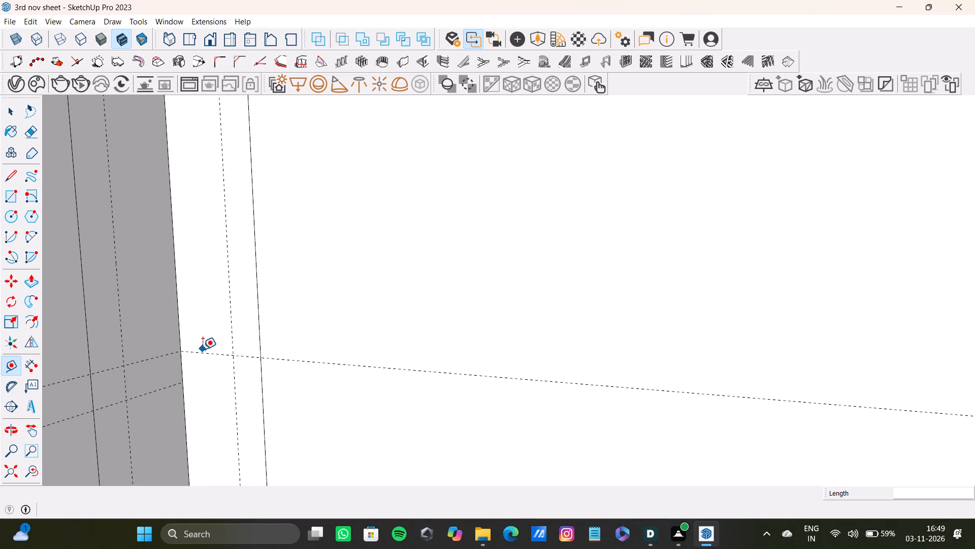
pyautogui.scroll(7, 178, 345)
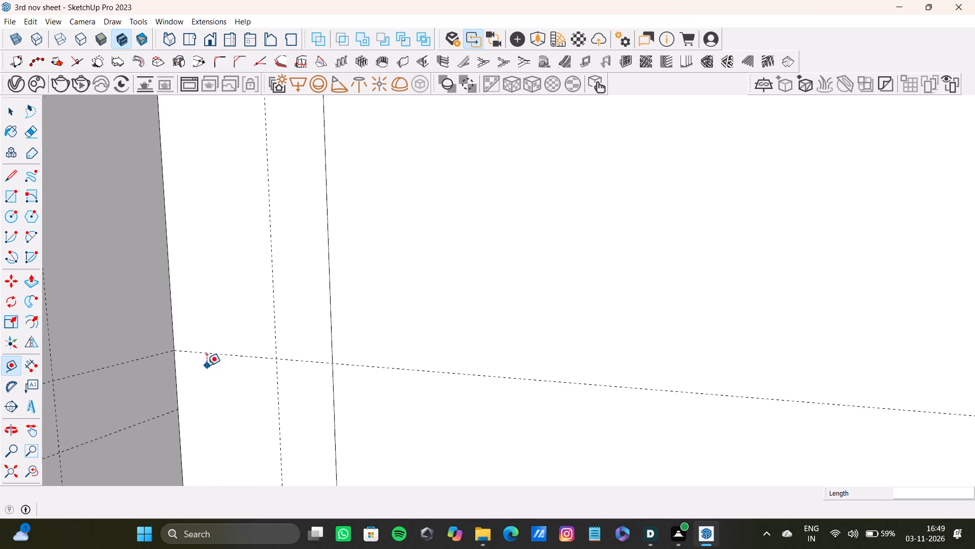
pyautogui.click(218, 357)
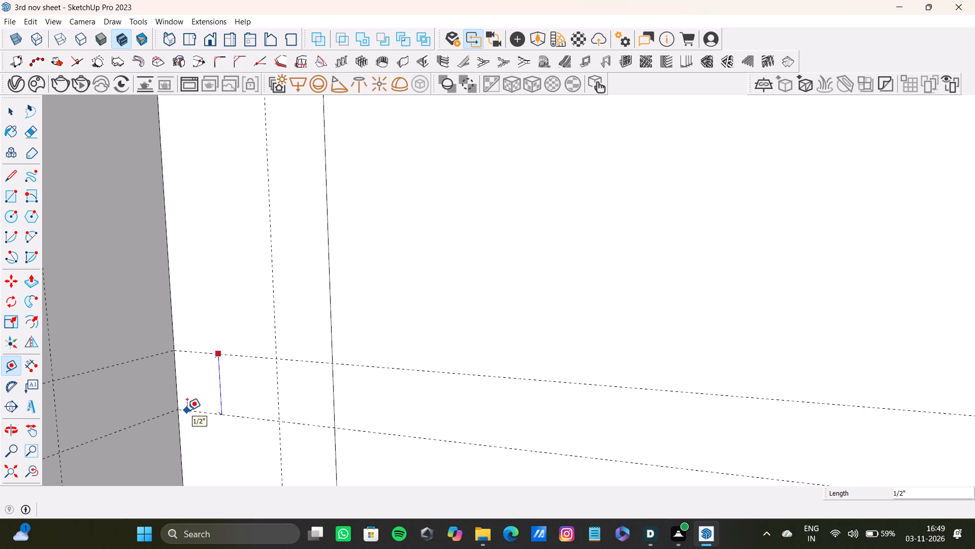
pyautogui.click(187, 410)
# Draw a rectangle across the adjoining wall's wide middle bay, from the lower paired guide down to the lowest horizontal guide.
pyautogui.scroll(-13, 334, 417)
pyautogui.click(11, 469)
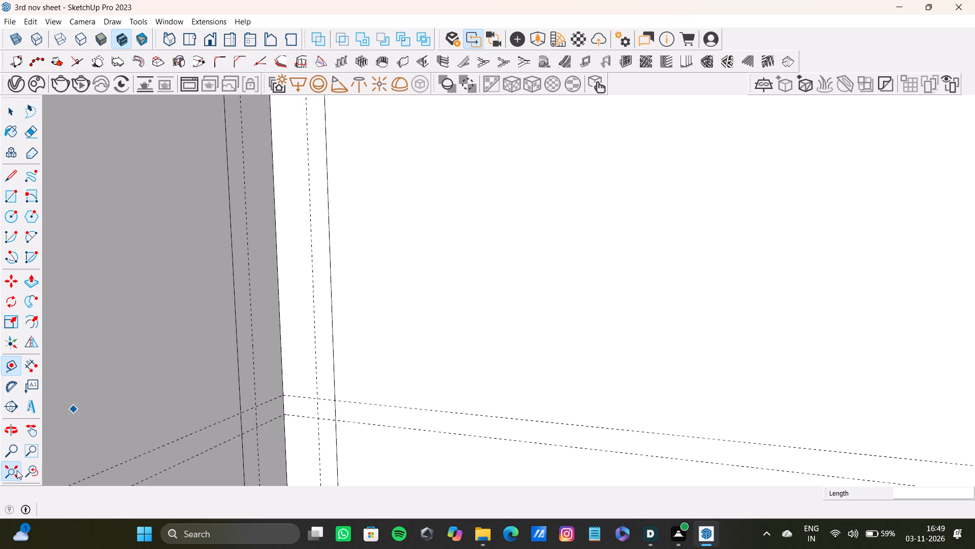
pyautogui.moveTo(24, 484); pyautogui.dragTo(27, 464)
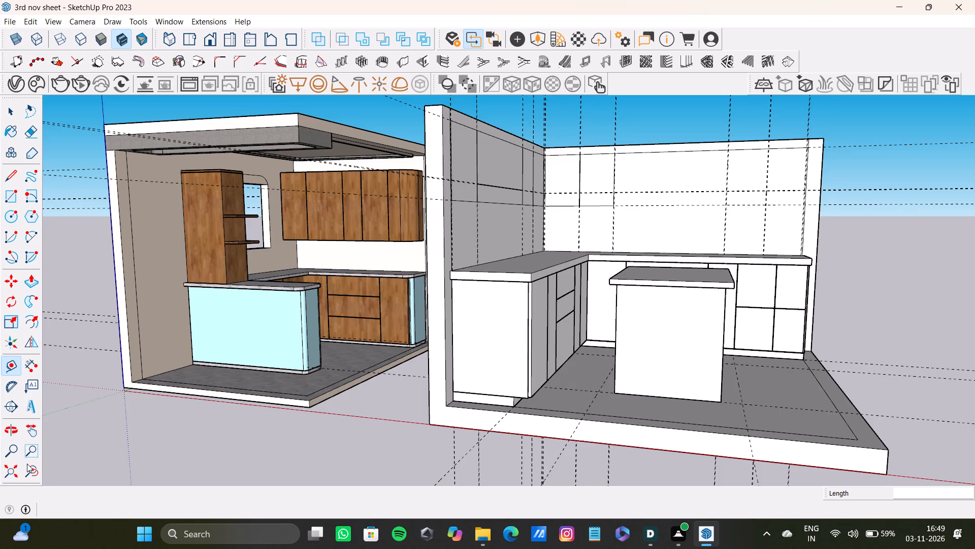
pyautogui.moveTo(27, 464); pyautogui.dragTo(25, 457)
pyautogui.moveTo(21, 484); pyautogui.dragTo(51, 495)
pyautogui.scroll(-14, 116, 417)
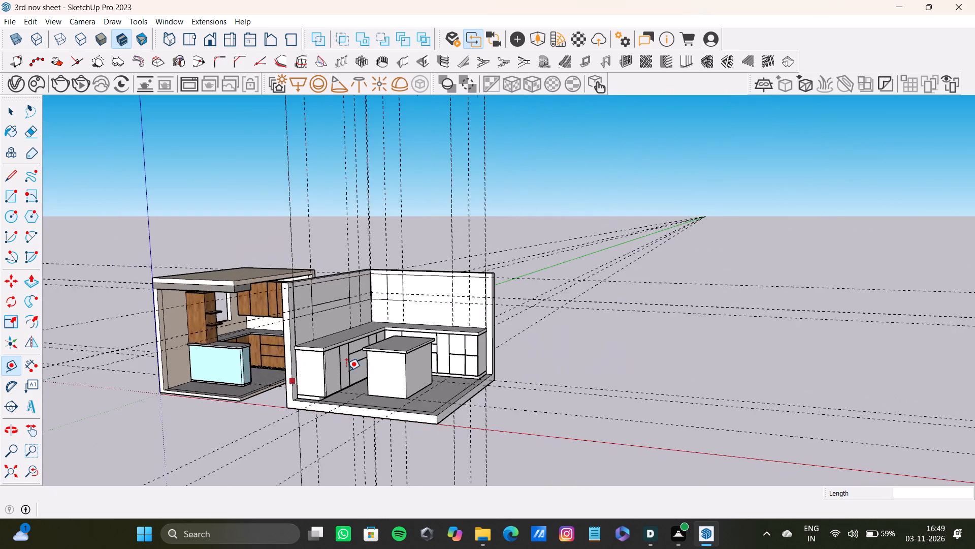
pyautogui.moveTo(369, 356); pyautogui.dragTo(391, 309, button='middle')
pyautogui.scroll(17, 410, 283)
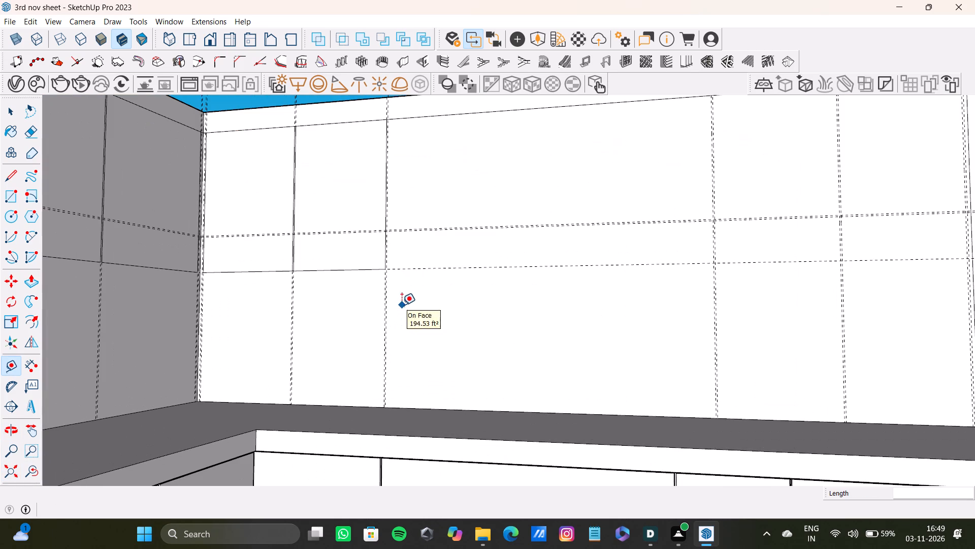
pyautogui.press('t')
pyautogui.scroll(9, 420, 253)
pyautogui.moveTo(374, 227); pyautogui.dragTo(298, 310, button='middle')
pyautogui.press('r')
pyautogui.scroll(7, 270, 304)
pyautogui.click(250, 279)
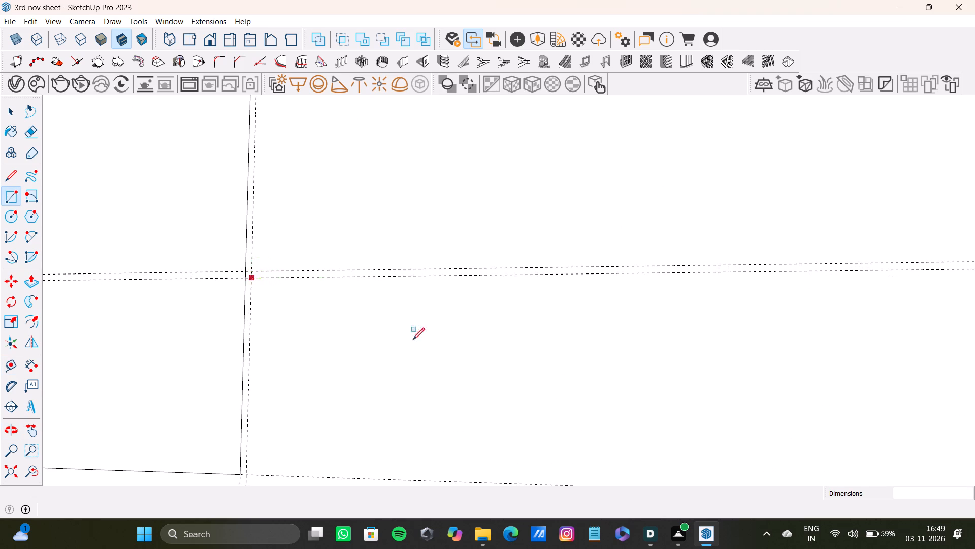
pyautogui.scroll(-11, 575, 347)
pyautogui.moveTo(629, 356); pyautogui.dragTo(355, 316, button='middle')
pyautogui.scroll(-3, 544, 348)
pyautogui.keyDown('shift'); pyautogui.moveTo(583, 343); pyautogui.dragTo(464, 334, button='middle'); pyautogui.keyUp('shift')
pyautogui.scroll(4, 610, 347)
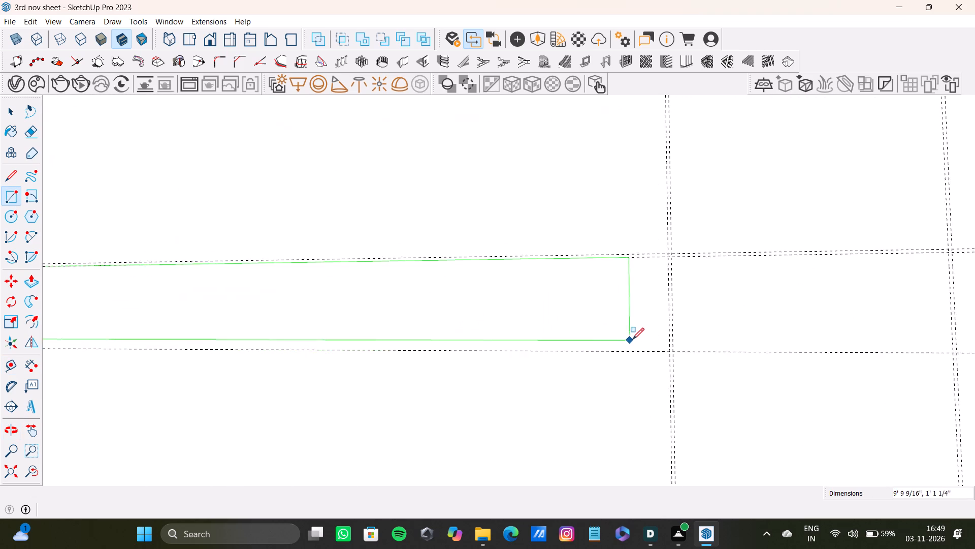
pyautogui.scroll(4, 632, 340)
pyautogui.click(683, 358)
# Draw a rectangle about 10' 3 1/2" by 3' 8 1/2" in the wide middle bay, from the upper border line to the upper paired guide.
pyautogui.scroll(-9, 589, 318)
pyautogui.keyDown('shift'); pyautogui.moveTo(461, 268); pyautogui.dragTo(526, 413, button='middle'); pyautogui.keyUp('shift')
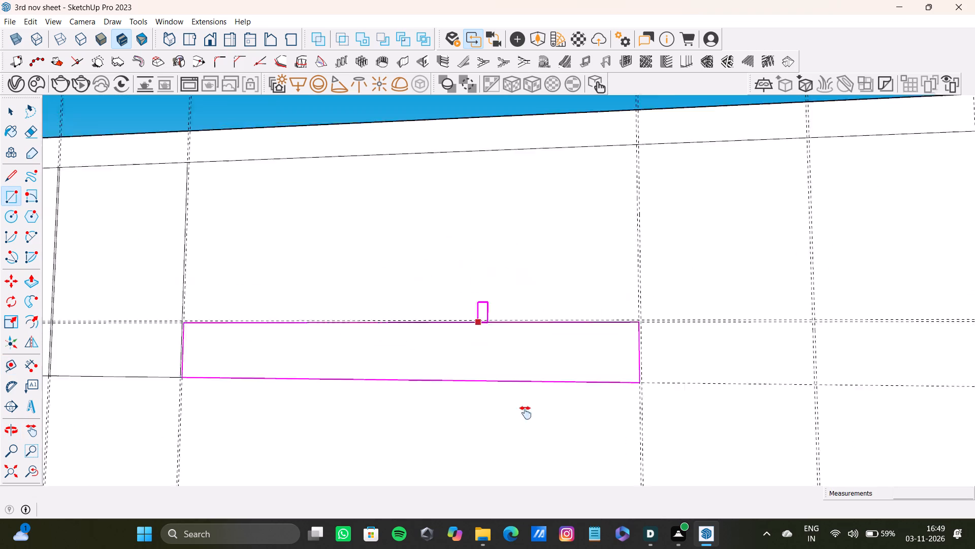
pyautogui.keyDown('shift'); pyautogui.moveTo(526, 413); pyautogui.dragTo(506, 397, button='middle'); pyautogui.keyUp('shift')
pyautogui.scroll(13, 277, 276)
pyautogui.click(199, 226)
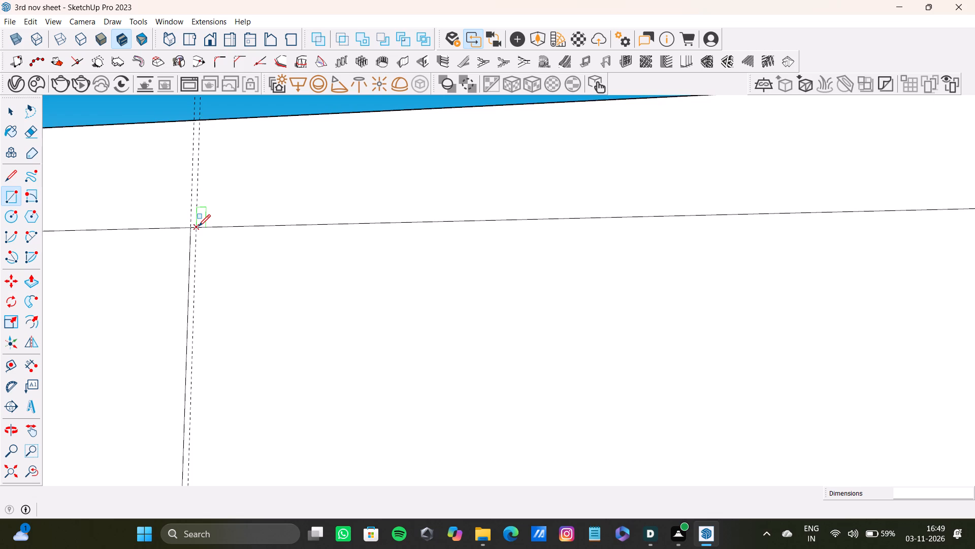
pyautogui.scroll(-7, 486, 314)
pyautogui.keyDown('shift'); pyautogui.scroll(1, 619, 358); pyautogui.keyUp('shift')
pyautogui.keyDown('shift'); pyautogui.moveTo(617, 355); pyautogui.dragTo(344, 314, button='middle'); pyautogui.keyUp('shift')
pyautogui.scroll(-4, 613, 367)
pyautogui.keyDown('shift'); pyautogui.moveTo(624, 373); pyautogui.dragTo(453, 318, button='middle'); pyautogui.keyUp('shift')
pyautogui.scroll(-3, 743, 395)
pyautogui.keyDown('shift'); pyautogui.moveTo(732, 398); pyautogui.dragTo(682, 332, button='middle'); pyautogui.keyUp('shift')
pyautogui.scroll(6, 682, 365)
pyautogui.click(692, 410)
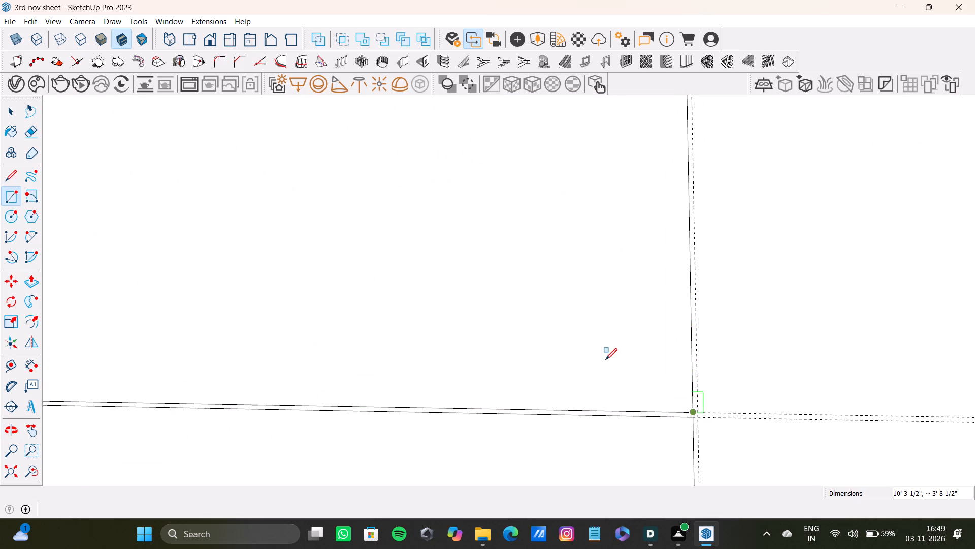
pyautogui.scroll(-4, 598, 355)
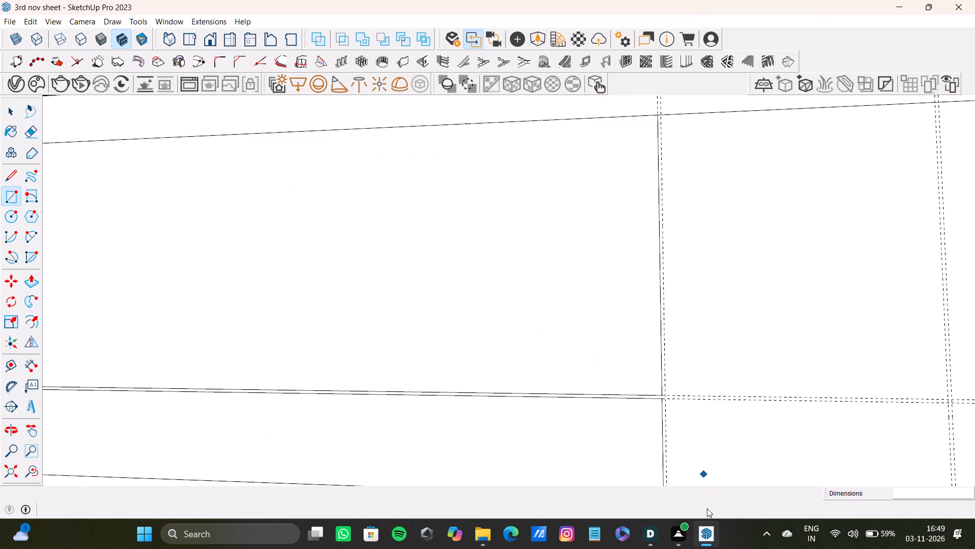
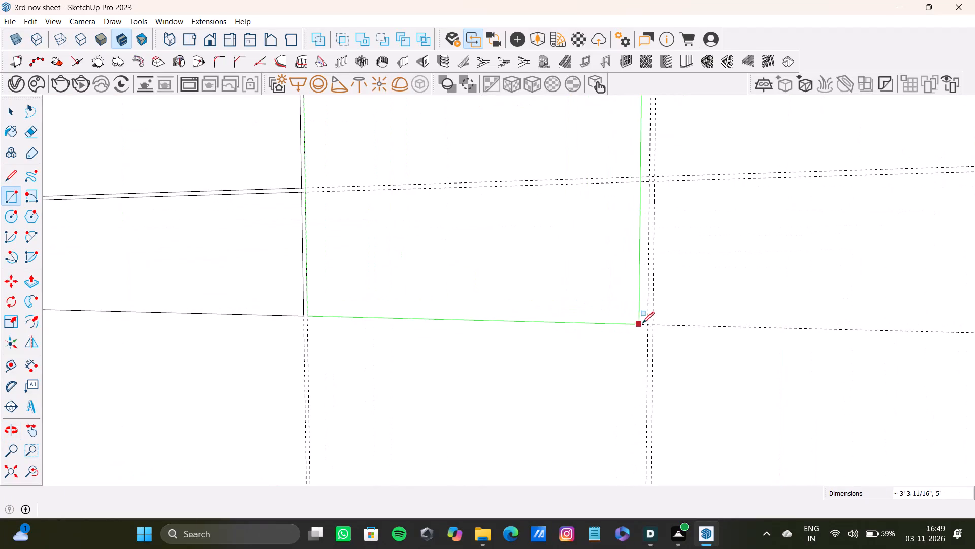
# Complete a rectangle about 3' 4" by 5' in the adjoining wall's bay just past the wide middle bay, down to the lowest guide.
pyautogui.click(645, 323)
# Draw a rectangle in the adjoining wall's last bay, from the upper border line down to the lowest horizontal guide.
pyautogui.scroll(-12, 442, 287)
pyautogui.keyDown('shift'); pyautogui.moveTo(418, 224); pyautogui.dragTo(364, 328, button='middle'); pyautogui.keyUp('shift')
pyautogui.scroll(-1, 358, 324)
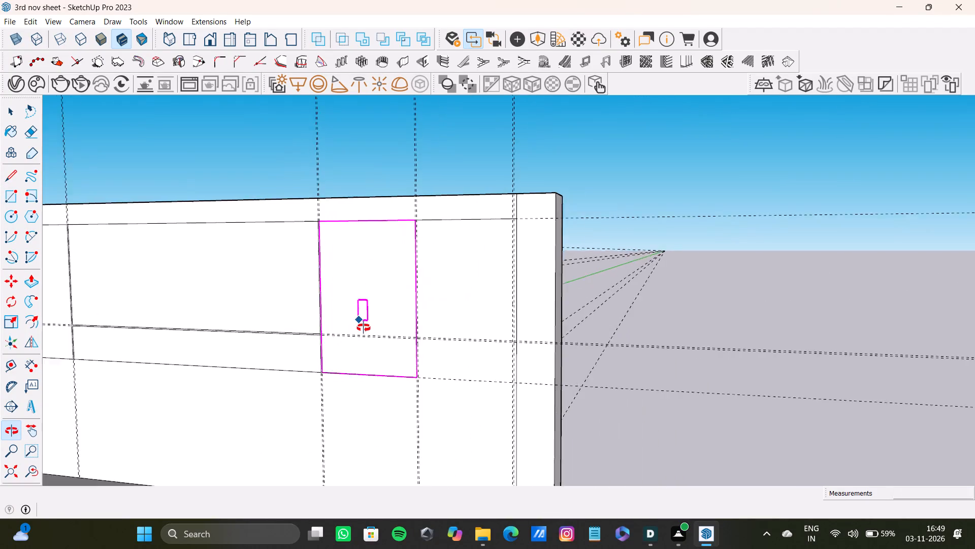
pyautogui.keyDown('shift'); pyautogui.moveTo(364, 328); pyautogui.dragTo(368, 326, button='middle'); pyautogui.keyUp('shift')
pyautogui.scroll(17, 430, 233)
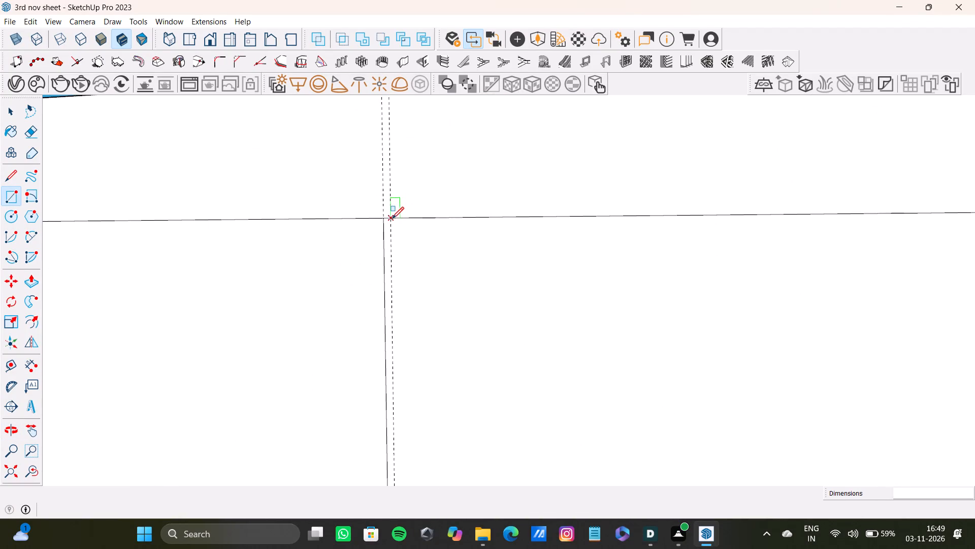
pyautogui.click(392, 219)
pyautogui.scroll(-8, 594, 316)
pyautogui.keyDown('shift'); pyautogui.moveTo(652, 354); pyautogui.dragTo(556, 219, button='middle'); pyautogui.keyUp('shift')
pyautogui.scroll(-4, 547, 219)
pyautogui.moveTo(583, 312); pyautogui.dragTo(577, 227, button='middle')
pyautogui.scroll(5, 591, 335)
pyautogui.keyDown('shift'); pyautogui.moveTo(591, 335); pyautogui.dragTo(577, 239, button='middle'); pyautogui.keyUp('shift')
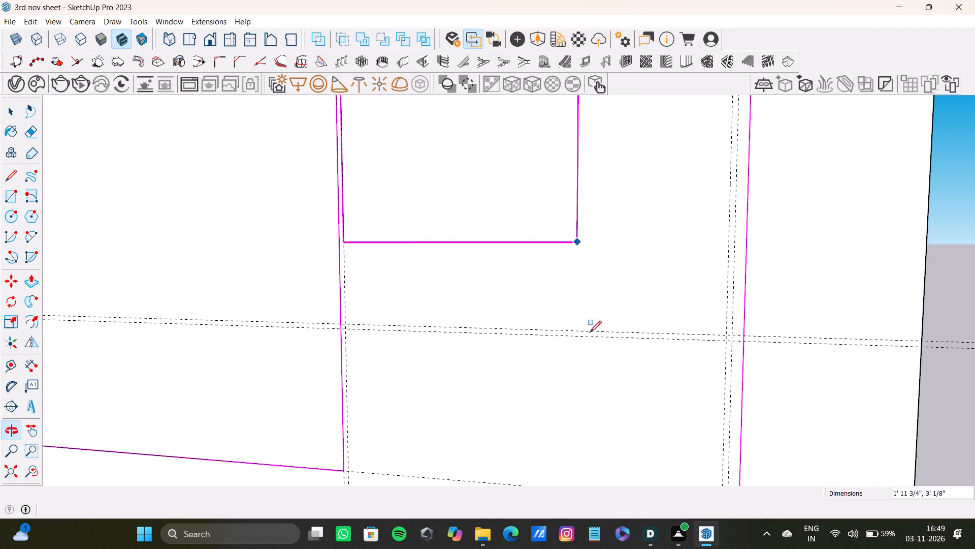
pyautogui.moveTo(596, 372); pyautogui.dragTo(584, 268, button='middle')
pyautogui.scroll(1, 640, 345)
pyautogui.click(716, 403)
pyautogui.scroll(-7, 597, 383)
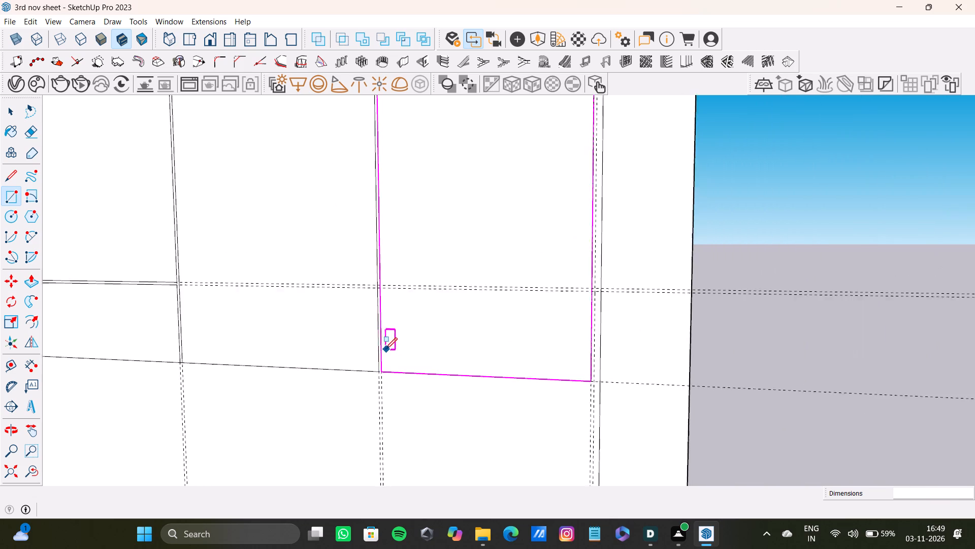
# Extrude the cabinet front at the first wall's free end outward about 3' 5" with Push/Pull.
pyautogui.scroll(-12, 385, 349)
pyautogui.moveTo(386, 352); pyautogui.dragTo(519, 385, button='middle')
pyautogui.keyDown('shift'); pyautogui.scroll(-4, 509, 376); pyautogui.keyUp('shift')
pyautogui.keyDown('shift'); pyautogui.moveTo(505, 376); pyautogui.dragTo(729, 378, button='middle'); pyautogui.keyUp('shift')
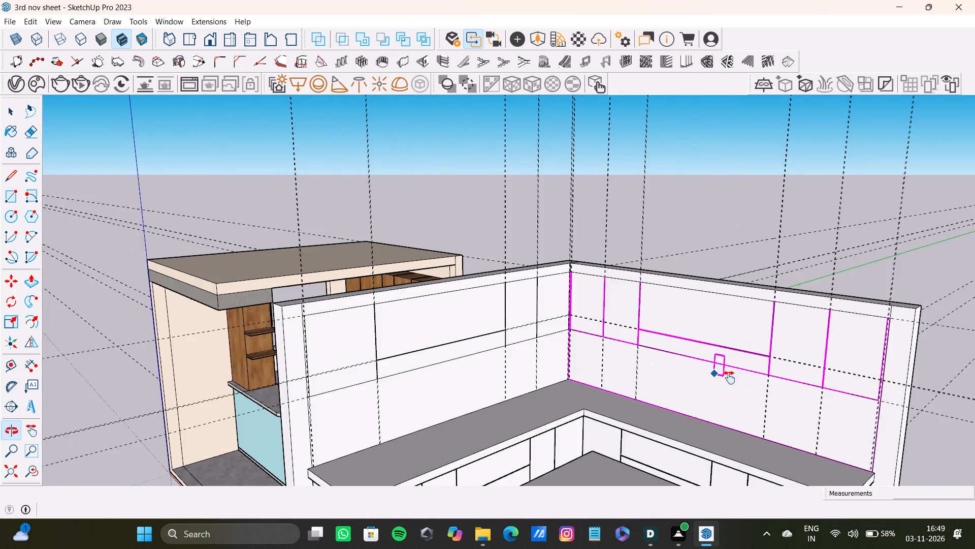
pyautogui.keyDown('shift'); pyautogui.moveTo(729, 378); pyautogui.dragTo(633, 375, button='middle'); pyautogui.keyUp('shift')
pyautogui.scroll(4, 277, 326)
pyautogui.press('space')
pyautogui.press('space')
pyautogui.click(277, 320)
pyautogui.scroll(1, 342, 335)
pyautogui.moveTo(342, 335); pyautogui.dragTo(323, 368, button='middle')
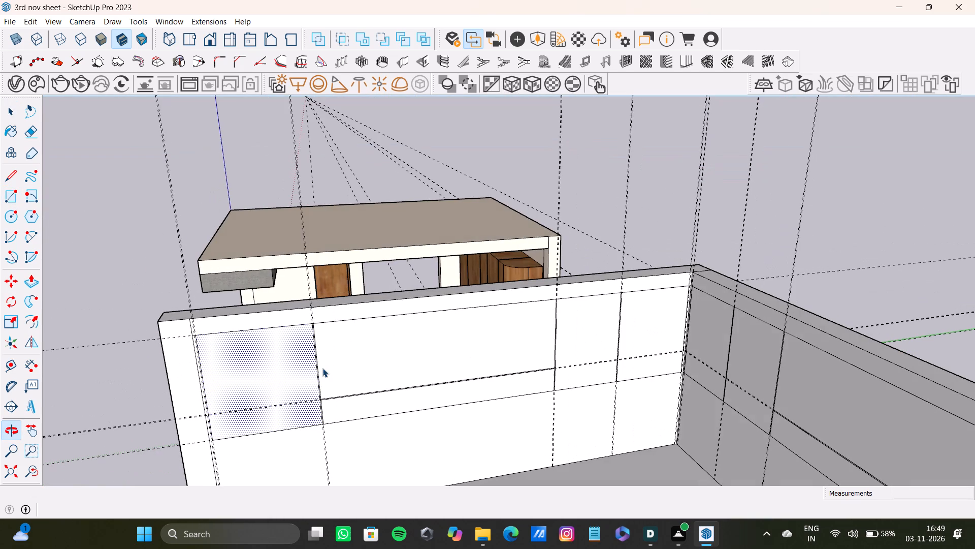
pyautogui.press('p')
pyautogui.scroll(4, 273, 371)
pyautogui.moveTo(282, 330); pyautogui.dragTo(330, 308, button='middle')
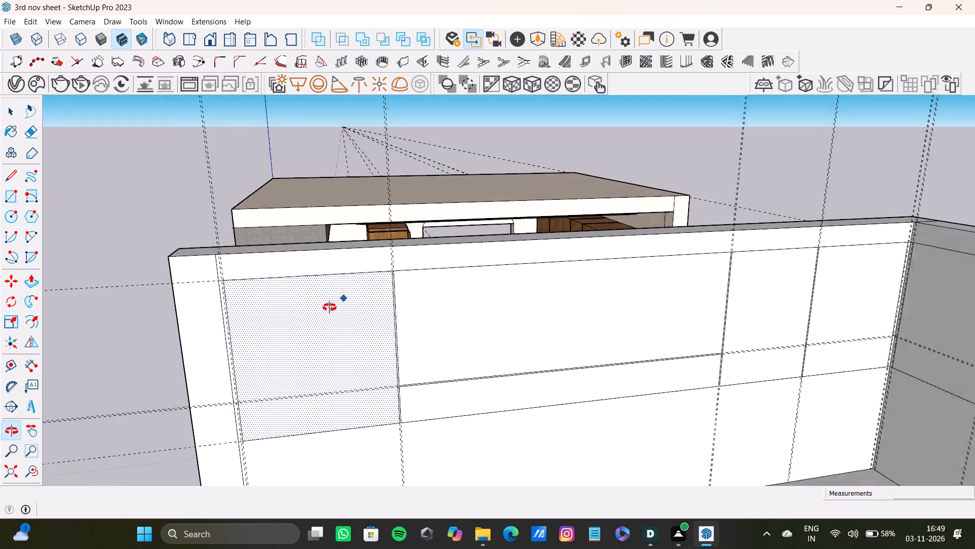
pyautogui.moveTo(330, 308); pyautogui.dragTo(322, 308, button='middle')
pyautogui.scroll(4, 326, 303)
pyautogui.moveTo(326, 302); pyautogui.dragTo(275, 353)
# Adjust the end cabinet's depth with Push/Pull, finally setting its front back closer to the wall.
pyautogui.scroll(-3, 280, 348)
pyautogui.keyDown('shift'); pyautogui.moveTo(281, 358); pyautogui.dragTo(447, 189, button='middle'); pyautogui.keyUp('shift')
pyautogui.scroll(-3, 431, 272)
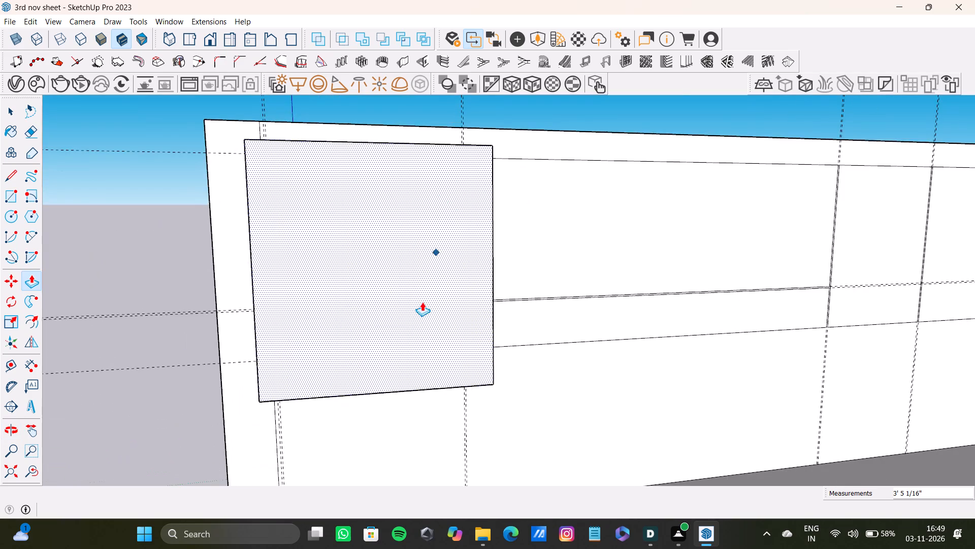
pyautogui.scroll(-5, 422, 302)
pyautogui.moveTo(407, 339); pyautogui.dragTo(410, 330, button='middle')
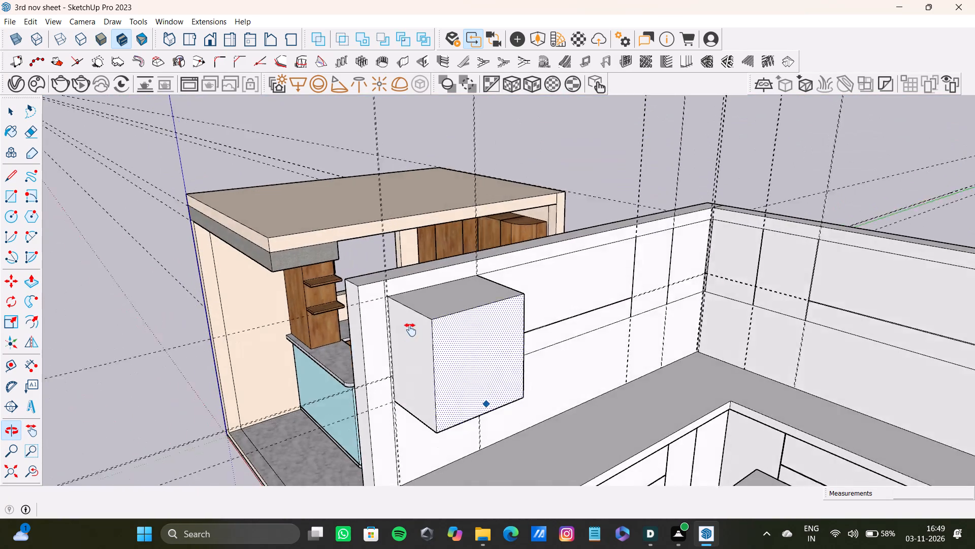
pyautogui.moveTo(410, 330); pyautogui.dragTo(463, 297, button='middle')
pyautogui.moveTo(557, 274); pyautogui.dragTo(570, 389)
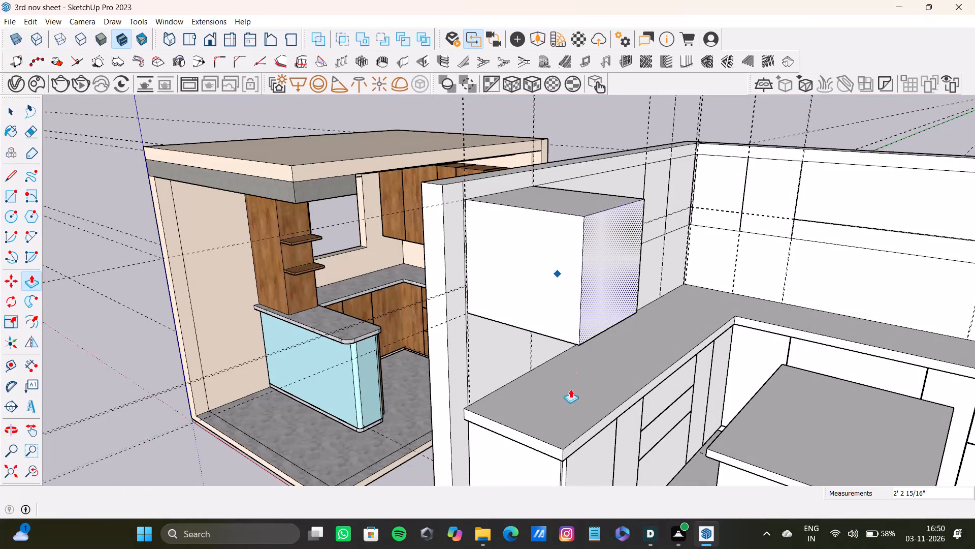
pyautogui.moveTo(570, 389); pyautogui.dragTo(557, 442)
pyautogui.moveTo(590, 261); pyautogui.dragTo(517, 254)
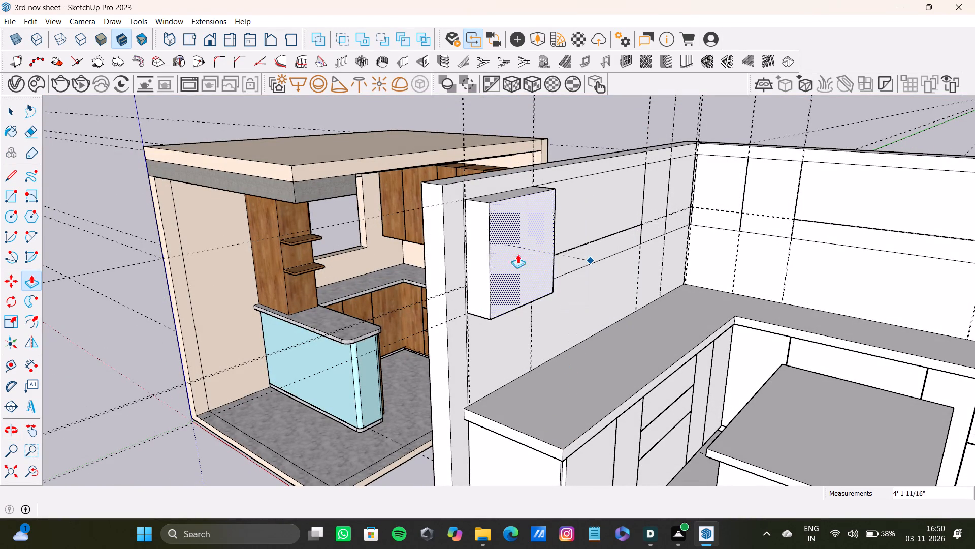
pyautogui.moveTo(517, 254); pyautogui.dragTo(530, 278)
# Extend the end cabinet downward by pulling its underside below the lower border line.
pyautogui.moveTo(530, 319); pyautogui.dragTo(470, 313, button='middle')
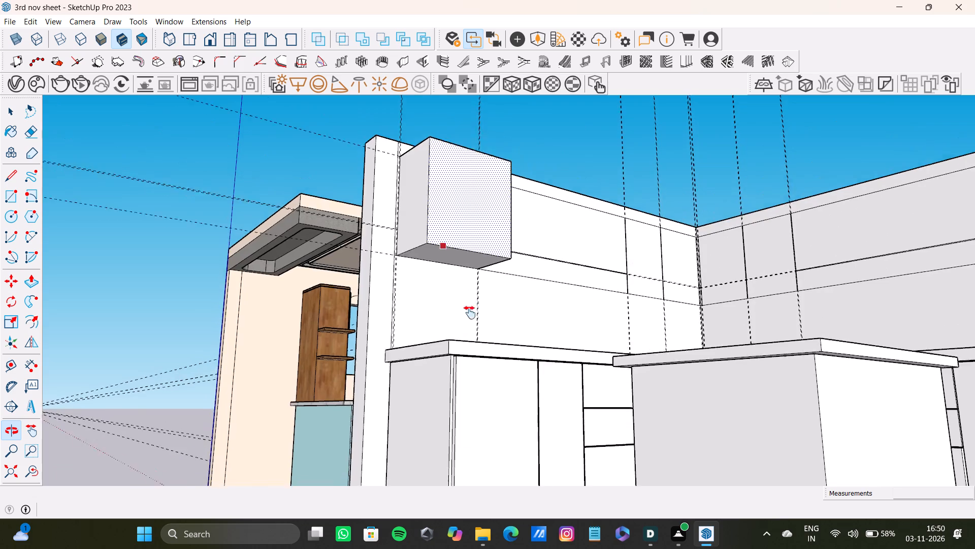
pyautogui.moveTo(470, 313); pyautogui.dragTo(460, 297, button='middle')
pyautogui.scroll(5, 439, 271)
pyautogui.press('space')
pyautogui.click(448, 251)
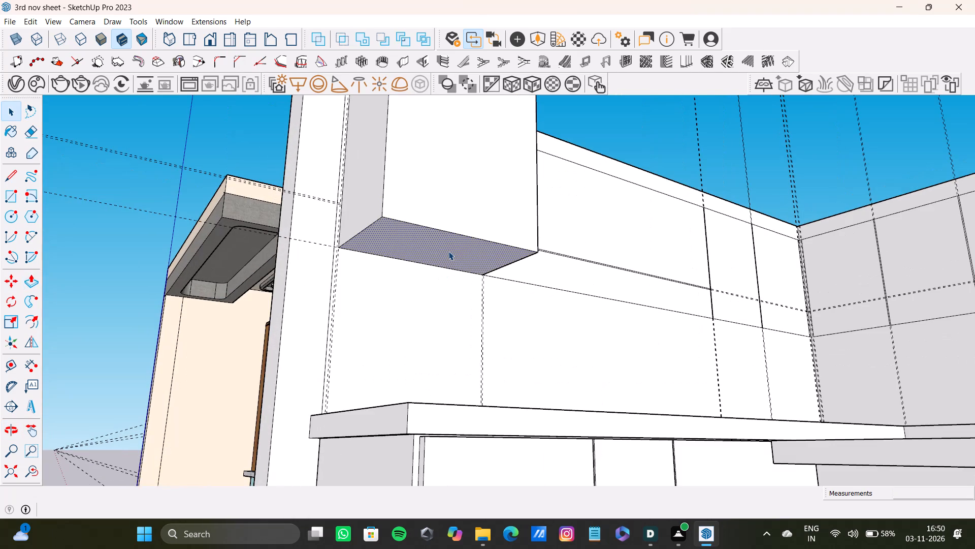
pyautogui.press('p')
pyautogui.moveTo(456, 255); pyautogui.dragTo(450, 280)
# Extrude the upper front of the first wall's wide middle bay flush with the end cabinet's front.
pyautogui.scroll(-5, 449, 276)
pyautogui.moveTo(504, 240); pyautogui.dragTo(430, 345, button='middle')
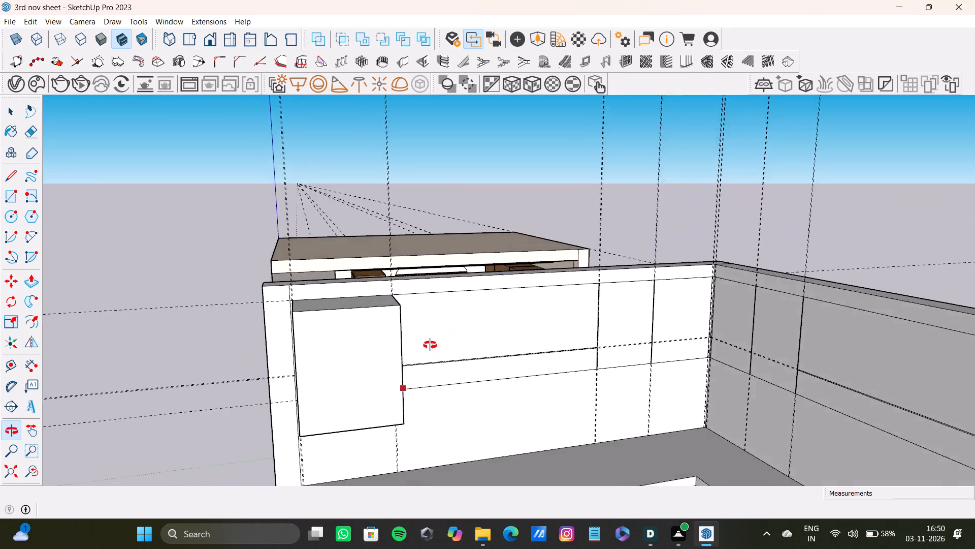
pyautogui.moveTo(430, 345); pyautogui.dragTo(405, 324, button='middle')
pyautogui.press('space')
pyautogui.scroll(3, 403, 317)
pyautogui.click(397, 312)
pyautogui.press('p')
pyautogui.moveTo(388, 295); pyautogui.dragTo(352, 299)
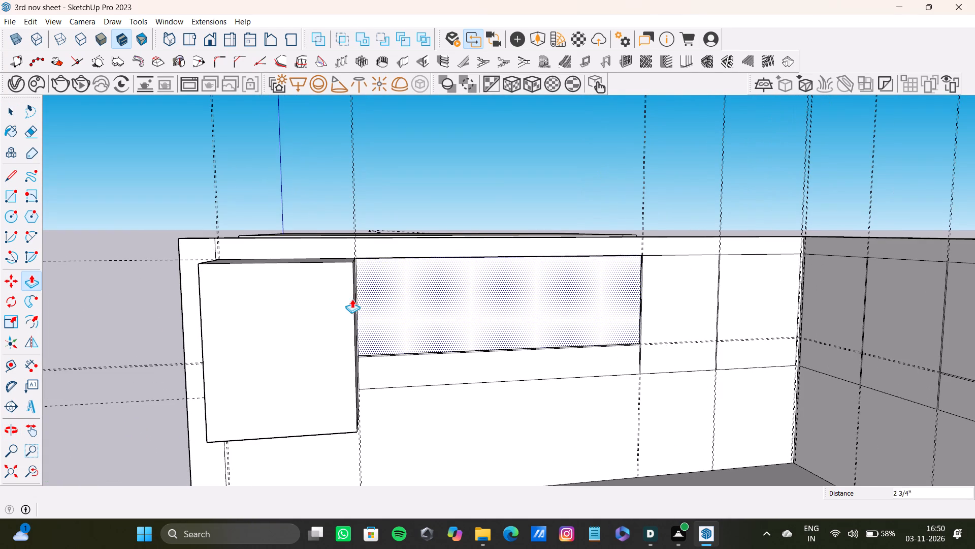
pyautogui.moveTo(352, 299); pyautogui.dragTo(350, 299)
# Extrude the lower strip of the first wall's wide middle bay out to the depth of the cabinet above it.
pyautogui.press('space')
pyautogui.scroll(5, 432, 386)
pyautogui.moveTo(423, 358); pyautogui.dragTo(423, 331, button='middle')
pyautogui.press('space')
pyautogui.click(357, 356)
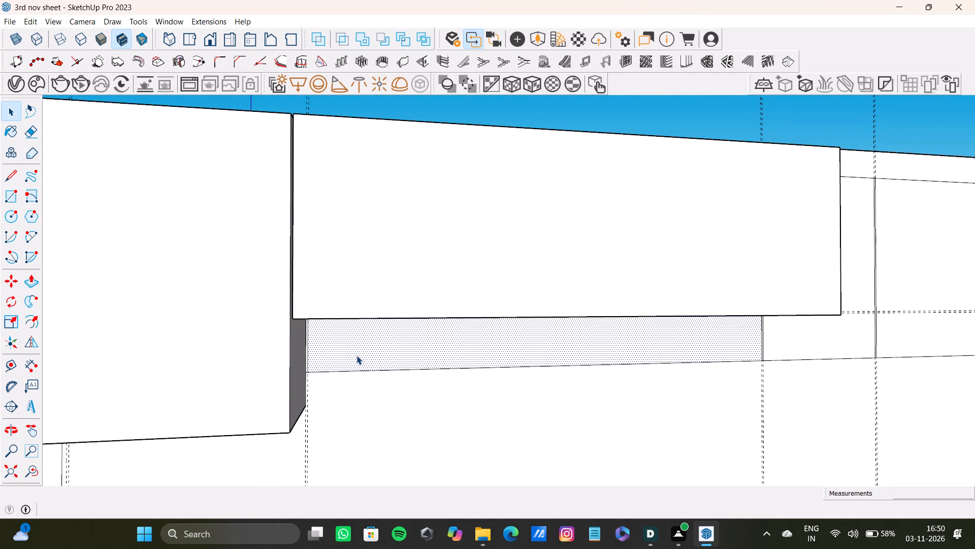
pyautogui.press('p')
pyautogui.moveTo(356, 355); pyautogui.dragTo(288, 355)
pyautogui.moveTo(282, 377); pyautogui.dragTo(318, 303)
# Extend the underside of the wide middle bay's lower cabinet down 9", level with the end cabinet's bottom.
pyautogui.scroll(-3, 351, 359)
pyautogui.moveTo(352, 362); pyautogui.dragTo(368, 282, button='middle')
pyautogui.press('space')
pyautogui.click(29, 467)
pyautogui.moveTo(10, 477); pyautogui.dragTo(19, 469)
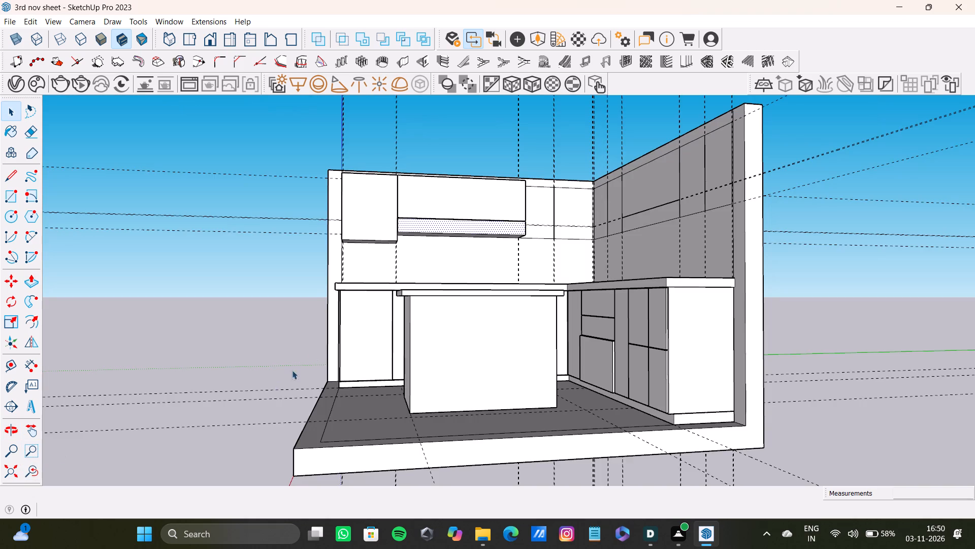
pyautogui.scroll(15, 399, 245)
pyautogui.moveTo(402, 232); pyautogui.dragTo(378, 209, button='middle')
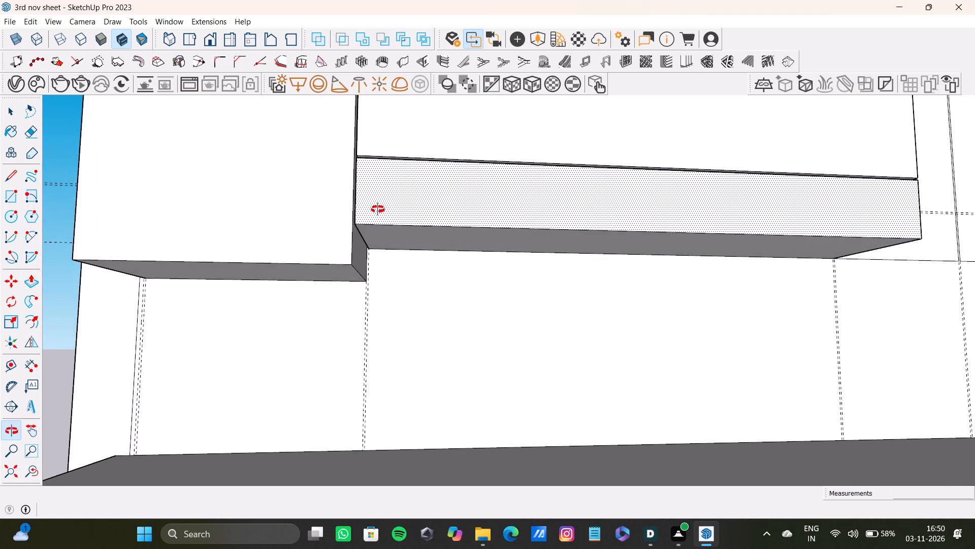
pyautogui.moveTo(378, 209); pyautogui.dragTo(377, 209, button='middle')
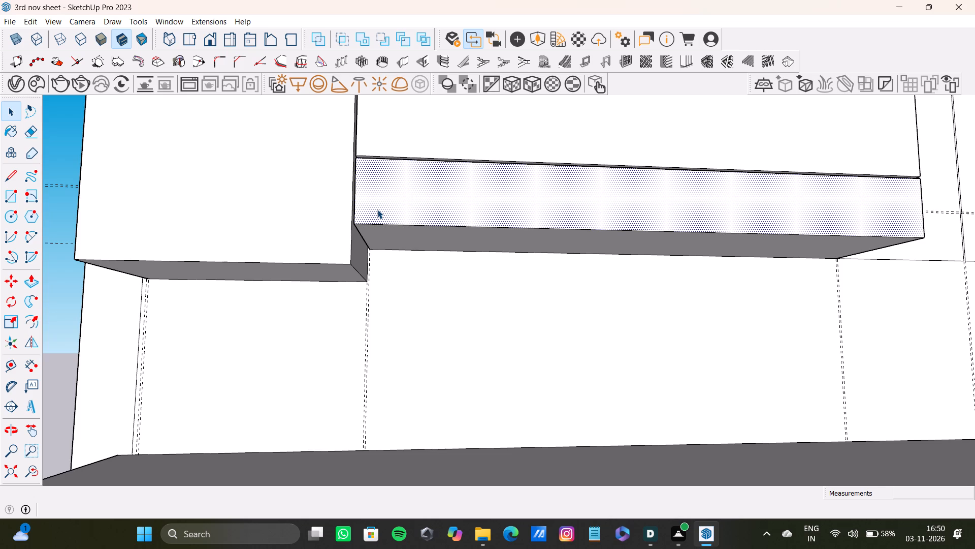
pyautogui.click(398, 250)
pyautogui.click(401, 240)
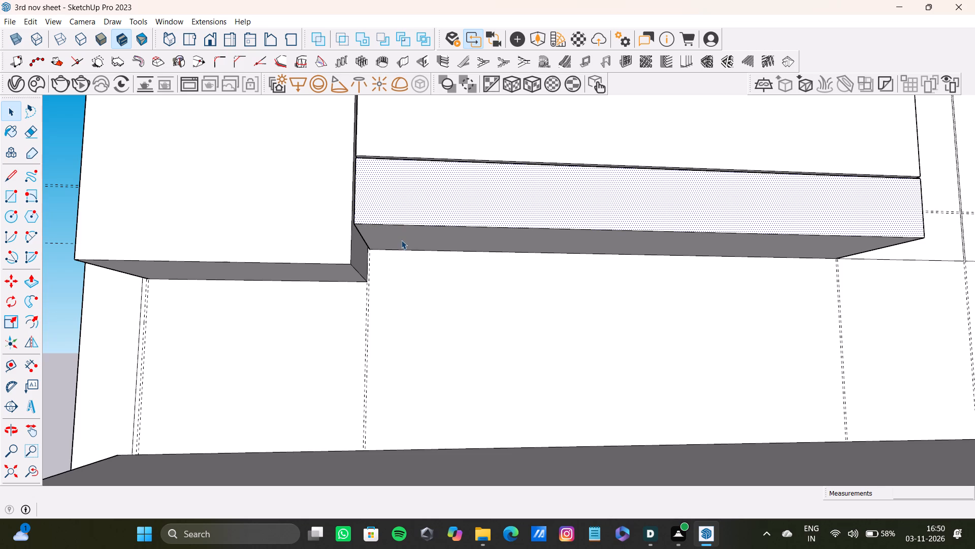
pyautogui.click(402, 236)
pyautogui.press('p')
pyautogui.moveTo(396, 231); pyautogui.dragTo(350, 270)
# Extrude the first wall's narrow front next to the wide middle bay flush with the middle cabinets' fronts.
pyautogui.scroll(-12, 350, 270)
pyautogui.keyDown('shift'); pyautogui.moveTo(394, 255); pyautogui.dragTo(306, 326, button='middle'); pyautogui.keyUp('shift')
pyautogui.scroll(3, 543, 256)
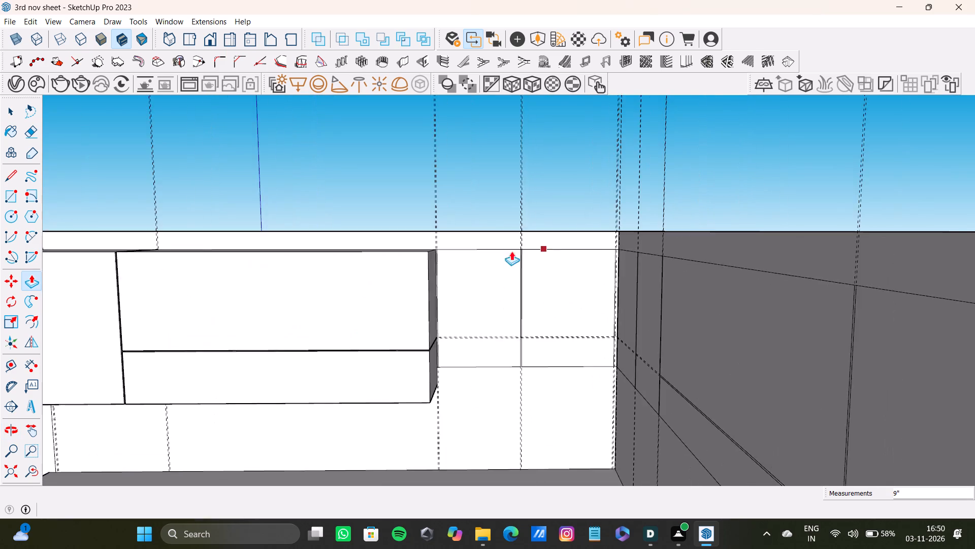
pyautogui.press('space')
pyautogui.scroll(4, 511, 251)
pyautogui.click(448, 276)
pyautogui.press('p')
pyautogui.moveTo(446, 270); pyautogui.dragTo(406, 250)
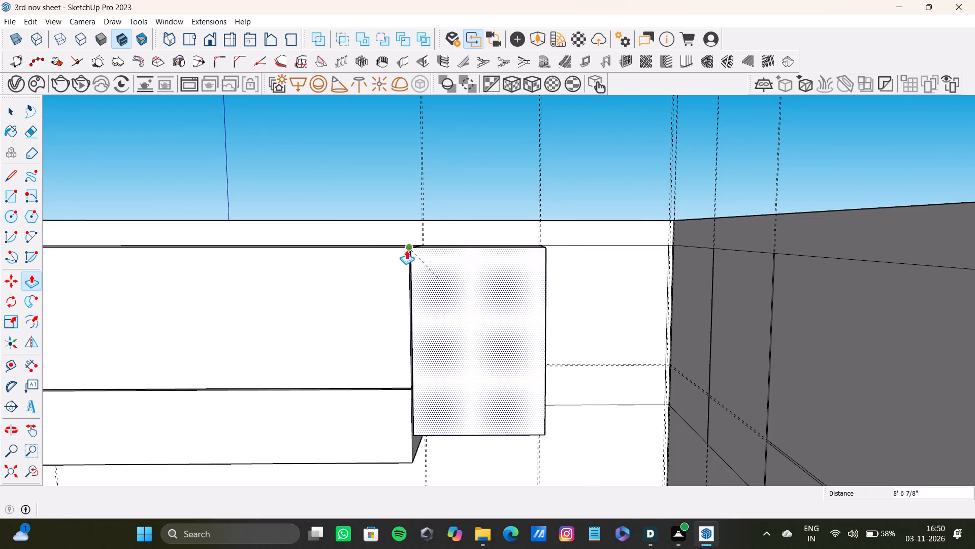
pyautogui.moveTo(406, 250); pyautogui.dragTo(408, 248)
# Extend the narrow cabinet's underside down 9", level with the middle cabinet's bottom.
pyautogui.moveTo(464, 355); pyautogui.dragTo(478, 272, button='middle')
pyautogui.scroll(8, 478, 272)
pyautogui.press('space')
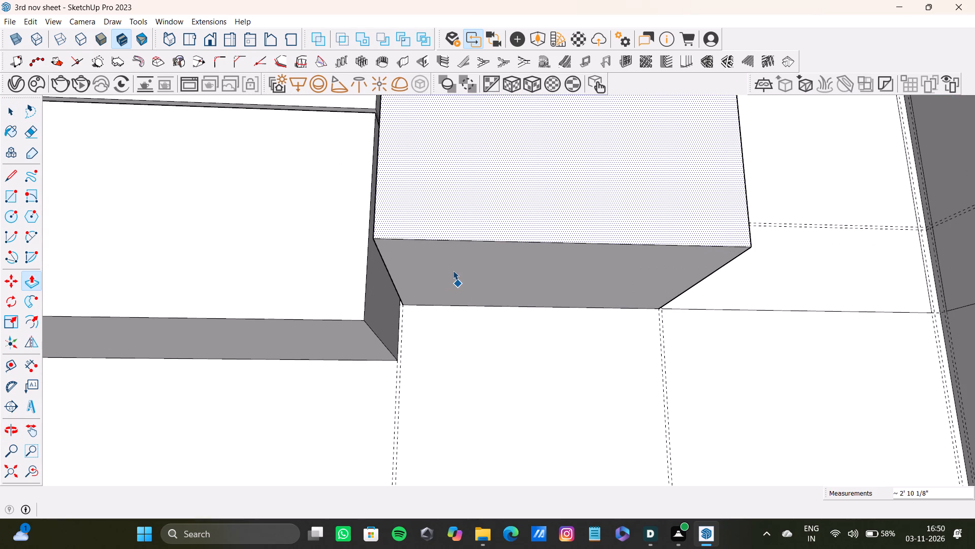
pyautogui.click(453, 270)
pyautogui.press('p')
pyautogui.moveTo(436, 268); pyautogui.dragTo(357, 323)
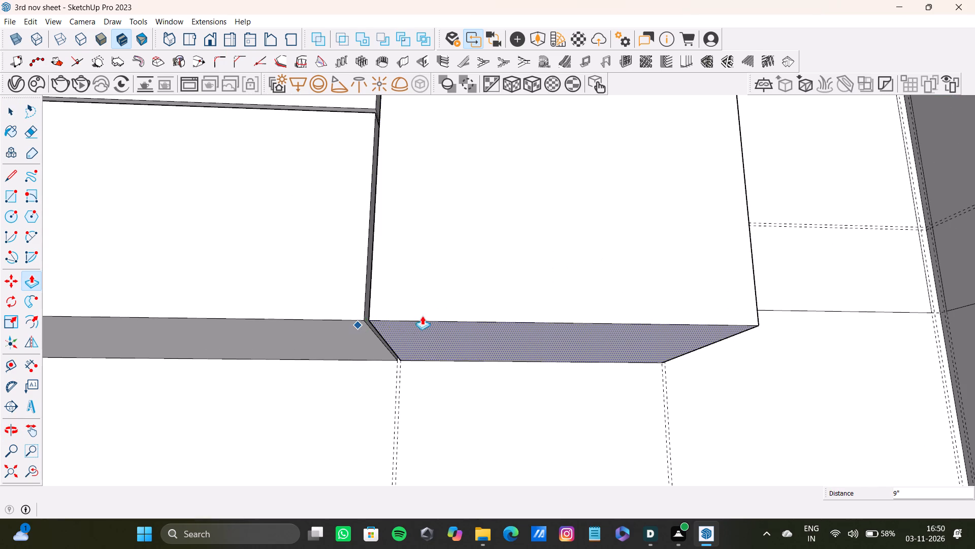
# Extrude the first wall's front nearest the corner flush with the neighbouring narrow cabinet.
pyautogui.scroll(-9, 437, 313)
pyautogui.keyDown('shift'); pyautogui.moveTo(452, 306); pyautogui.dragTo(434, 434, button='middle'); pyautogui.keyUp('shift')
pyautogui.press('space')
pyautogui.click(583, 210)
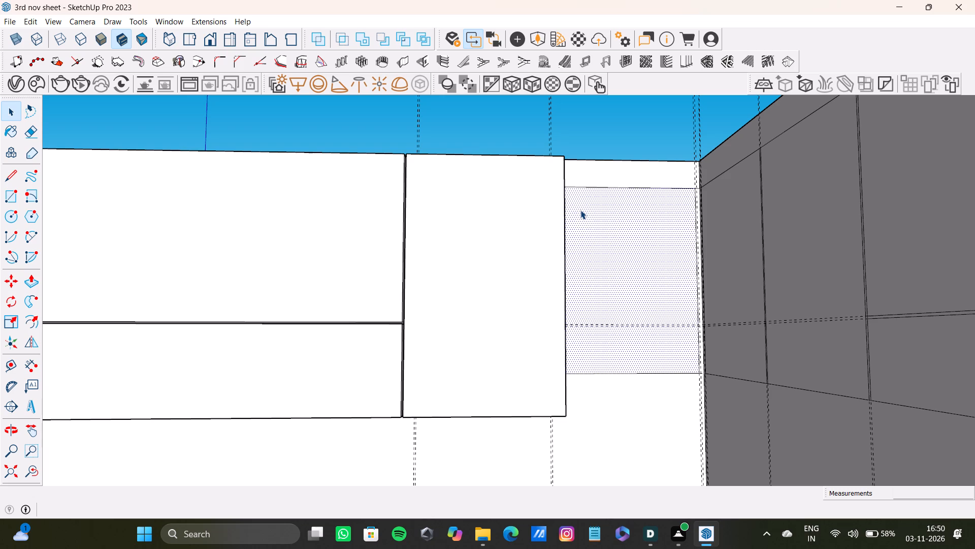
pyautogui.press('p')
pyautogui.moveTo(580, 210); pyautogui.dragTo(531, 211)
# Extend the corner cabinet's underside down level with the neighbouring cabinet's bottom.
pyautogui.scroll(-4, 571, 276)
pyautogui.moveTo(578, 303); pyautogui.dragTo(593, 262, button='middle')
pyautogui.scroll(7, 596, 275)
pyautogui.press('space')
pyautogui.click(665, 296)
pyautogui.press('p')
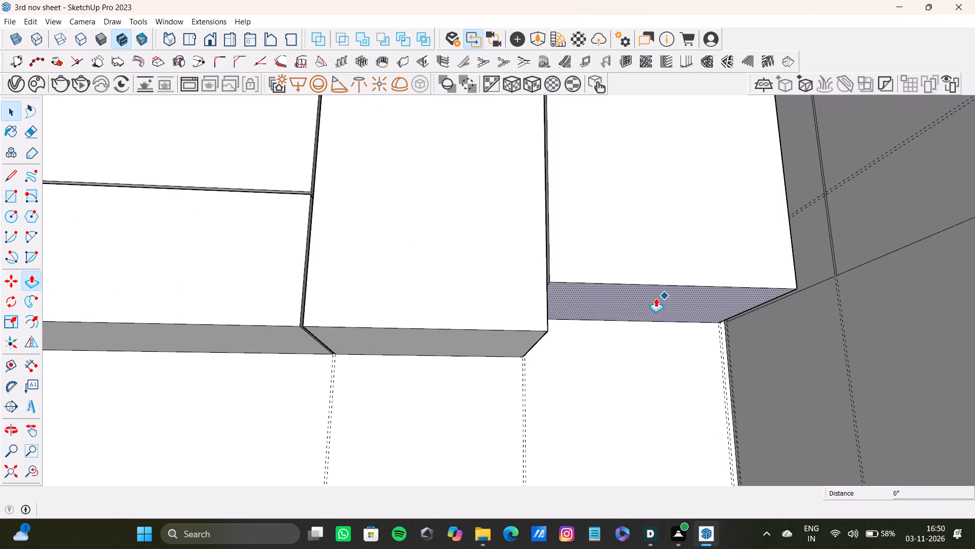
pyautogui.moveTo(653, 298); pyautogui.dragTo(536, 338)
# Push/Pull the corner cabinet's front a further 10 5/8" outward along the adjoining wall.
pyautogui.scroll(-7, 496, 284)
pyautogui.keyDown('shift'); pyautogui.scroll(1, 496, 276); pyautogui.keyUp('shift')
pyautogui.keyDown('shift'); pyautogui.moveTo(492, 276); pyautogui.dragTo(454, 356, button='middle'); pyautogui.keyUp('shift')
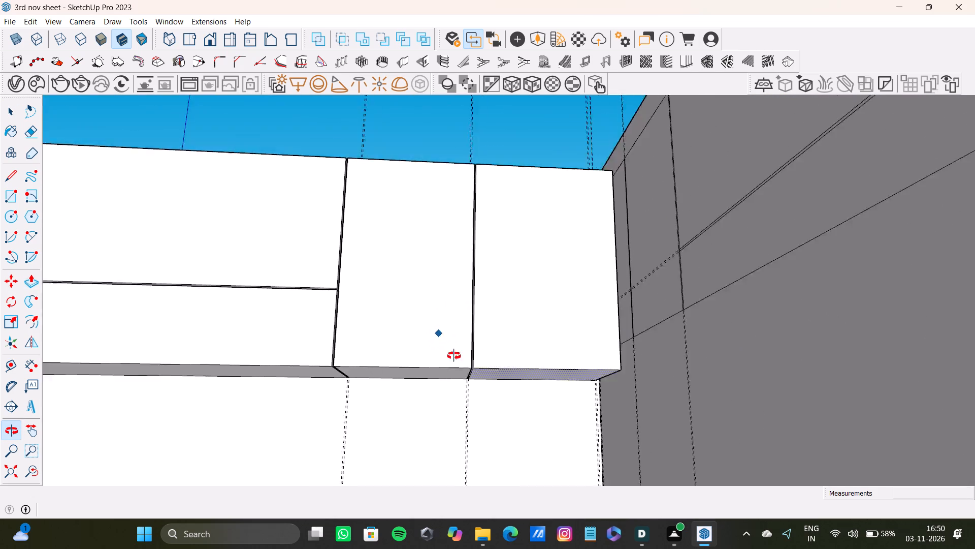
pyautogui.keyDown('shift'); pyautogui.moveTo(454, 356); pyautogui.dragTo(491, 354, button='middle'); pyautogui.keyUp('shift')
pyautogui.scroll(7, 629, 344)
pyautogui.keyDown('shift'); pyautogui.moveTo(643, 299); pyautogui.dragTo(595, 233, button='middle'); pyautogui.keyUp('shift')
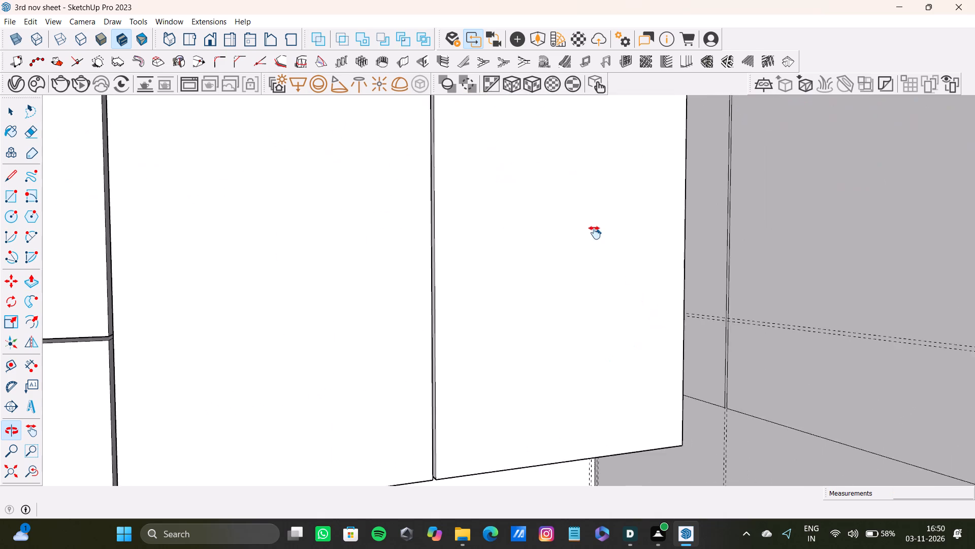
pyautogui.keyDown('shift'); pyautogui.moveTo(595, 233); pyautogui.dragTo(570, 355, button='middle'); pyautogui.keyUp('shift')
pyautogui.press('space')
pyautogui.click(514, 250)
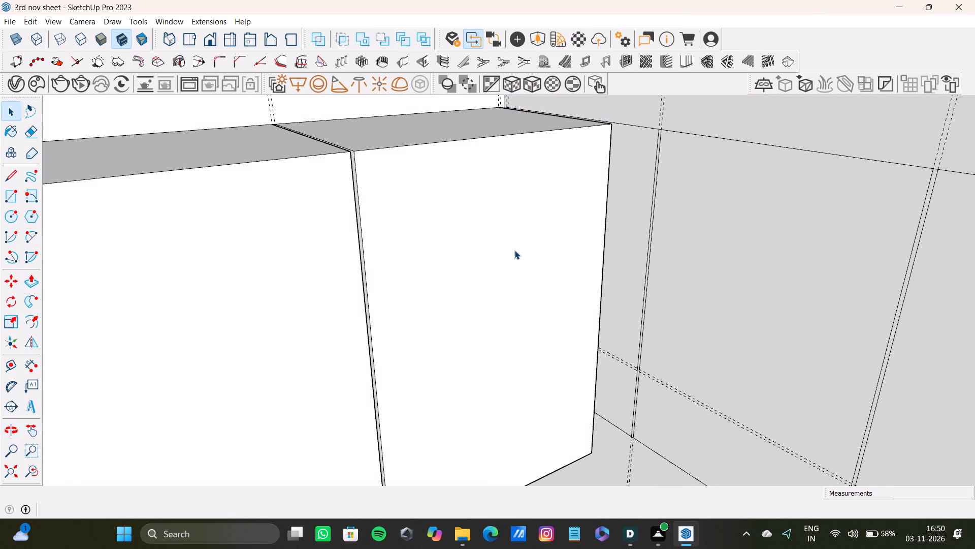
pyautogui.press('p')
pyautogui.moveTo(576, 171); pyautogui.dragTo(640, 132)
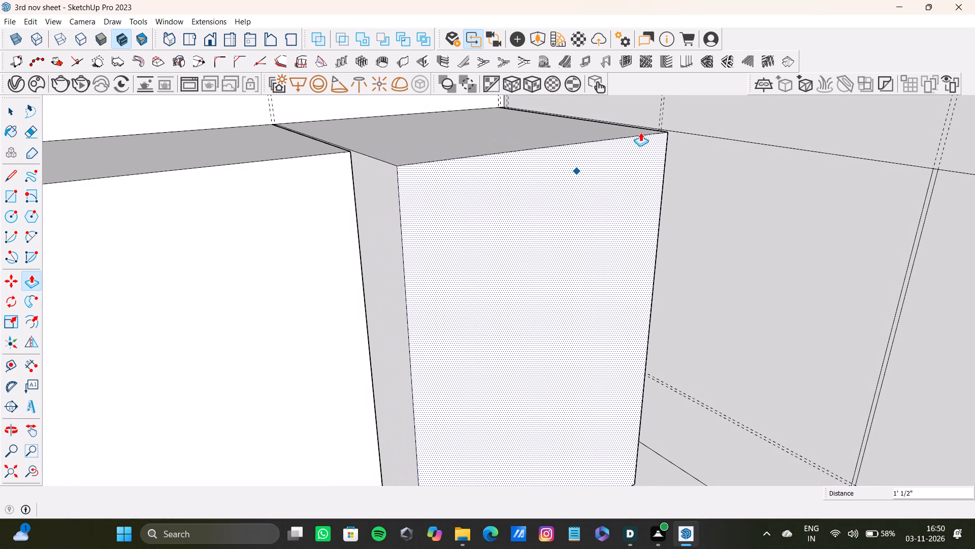
pyautogui.moveTo(640, 132); pyautogui.dragTo(632, 121)
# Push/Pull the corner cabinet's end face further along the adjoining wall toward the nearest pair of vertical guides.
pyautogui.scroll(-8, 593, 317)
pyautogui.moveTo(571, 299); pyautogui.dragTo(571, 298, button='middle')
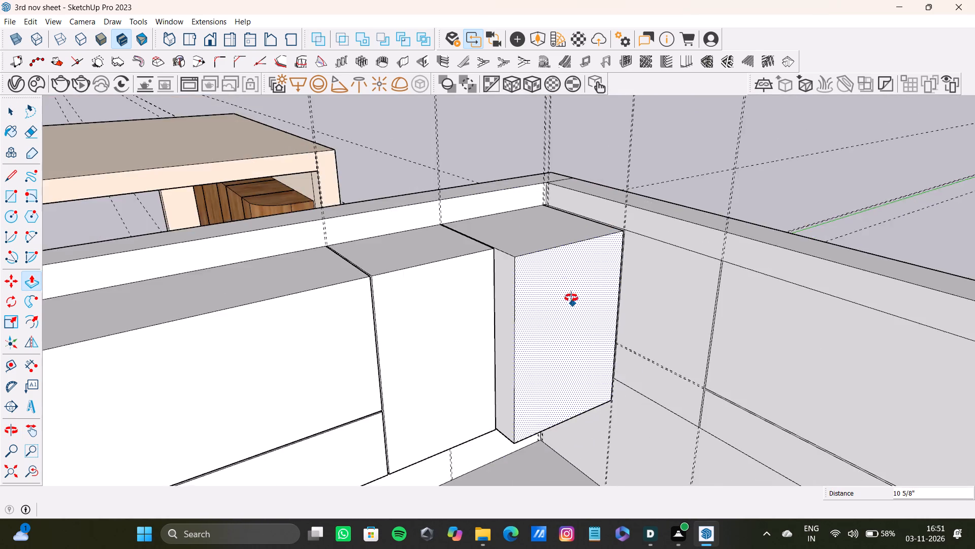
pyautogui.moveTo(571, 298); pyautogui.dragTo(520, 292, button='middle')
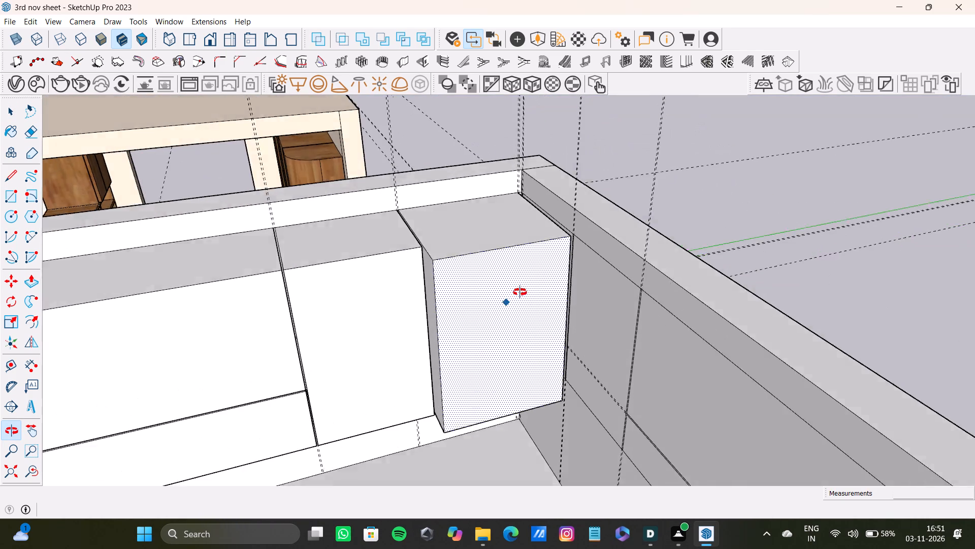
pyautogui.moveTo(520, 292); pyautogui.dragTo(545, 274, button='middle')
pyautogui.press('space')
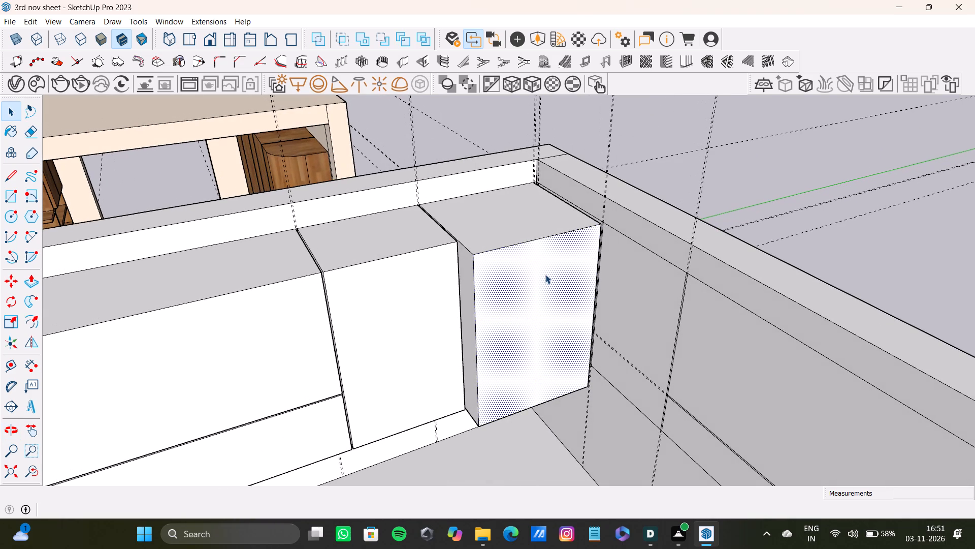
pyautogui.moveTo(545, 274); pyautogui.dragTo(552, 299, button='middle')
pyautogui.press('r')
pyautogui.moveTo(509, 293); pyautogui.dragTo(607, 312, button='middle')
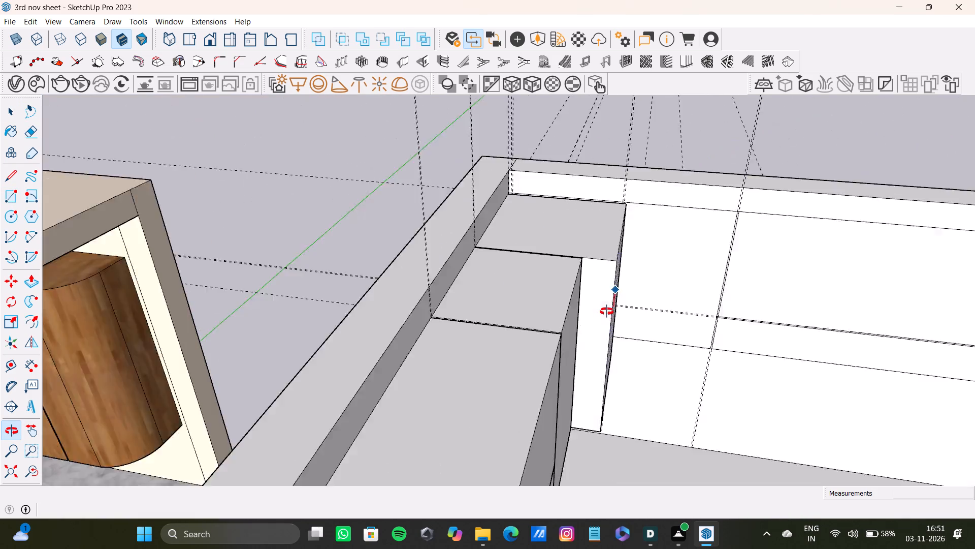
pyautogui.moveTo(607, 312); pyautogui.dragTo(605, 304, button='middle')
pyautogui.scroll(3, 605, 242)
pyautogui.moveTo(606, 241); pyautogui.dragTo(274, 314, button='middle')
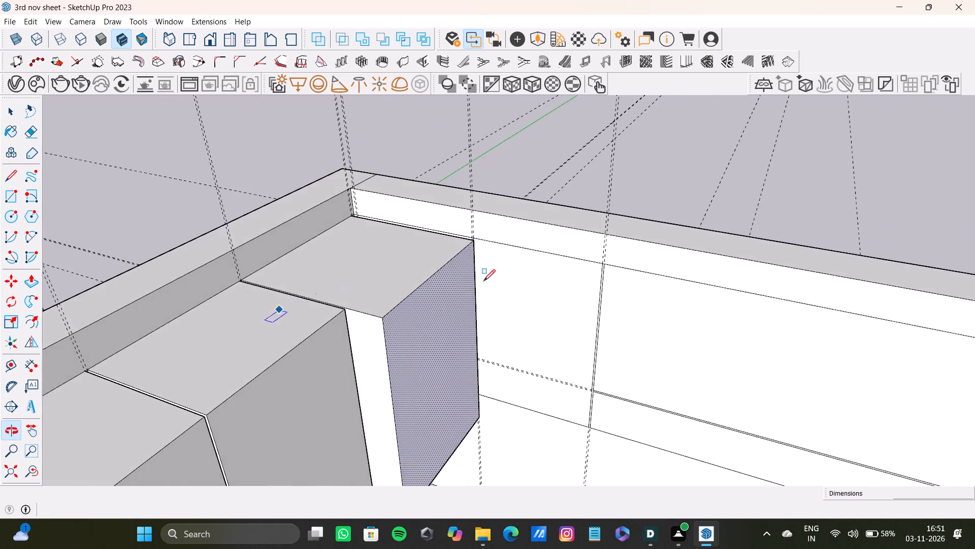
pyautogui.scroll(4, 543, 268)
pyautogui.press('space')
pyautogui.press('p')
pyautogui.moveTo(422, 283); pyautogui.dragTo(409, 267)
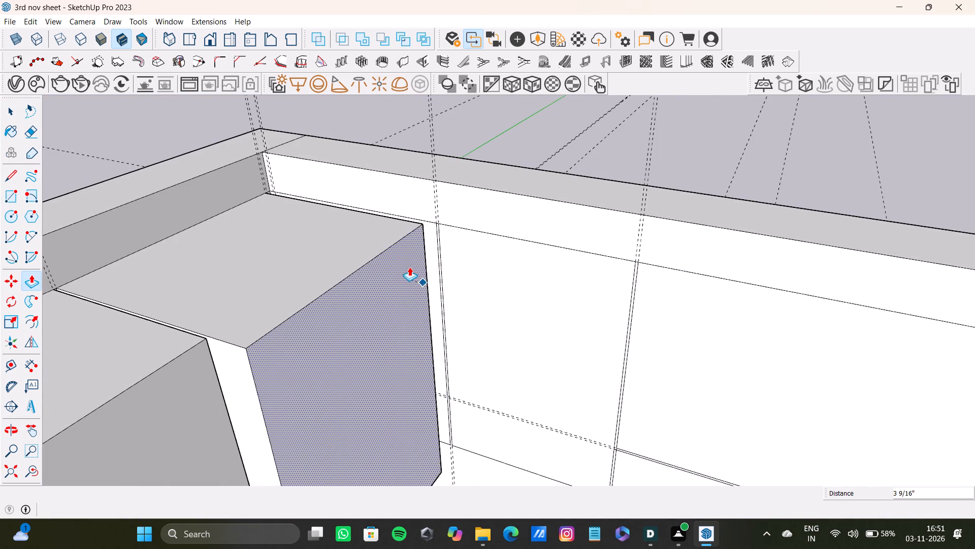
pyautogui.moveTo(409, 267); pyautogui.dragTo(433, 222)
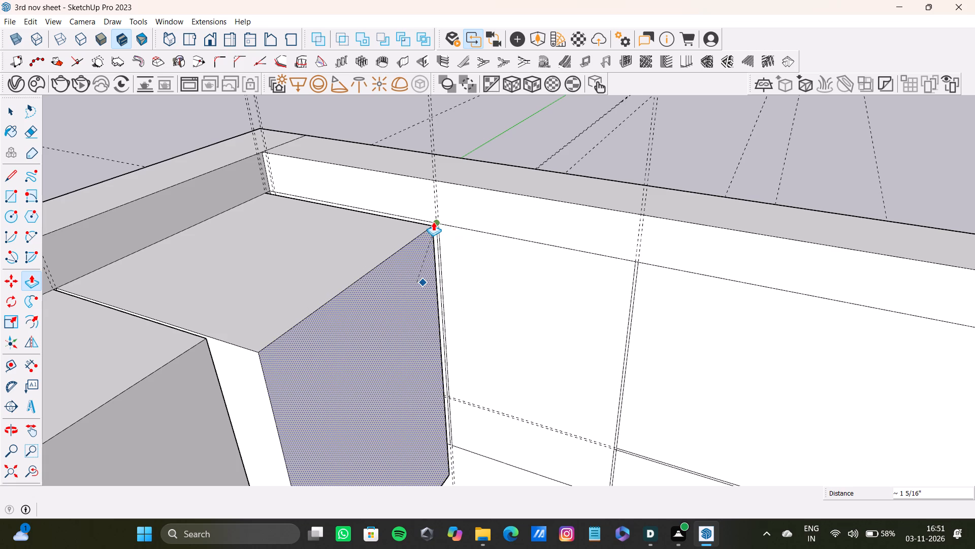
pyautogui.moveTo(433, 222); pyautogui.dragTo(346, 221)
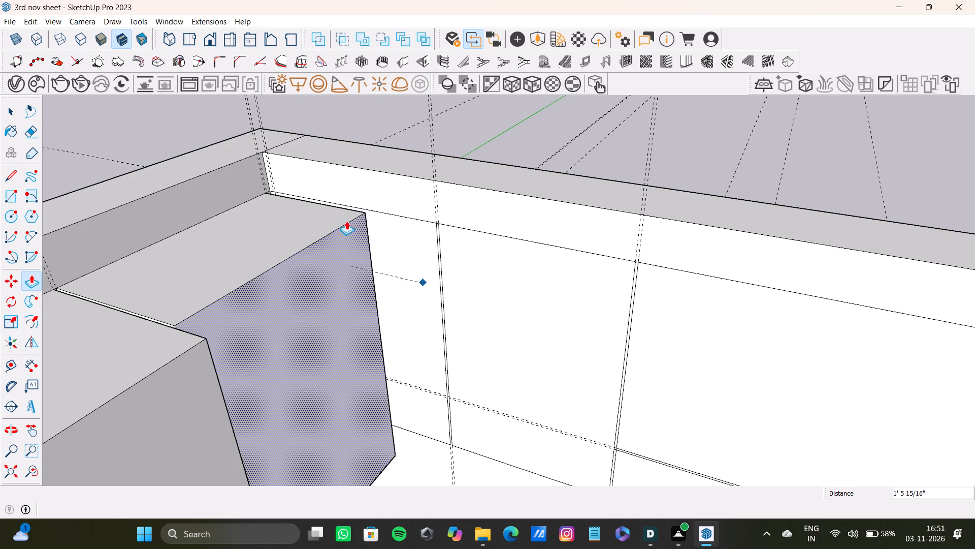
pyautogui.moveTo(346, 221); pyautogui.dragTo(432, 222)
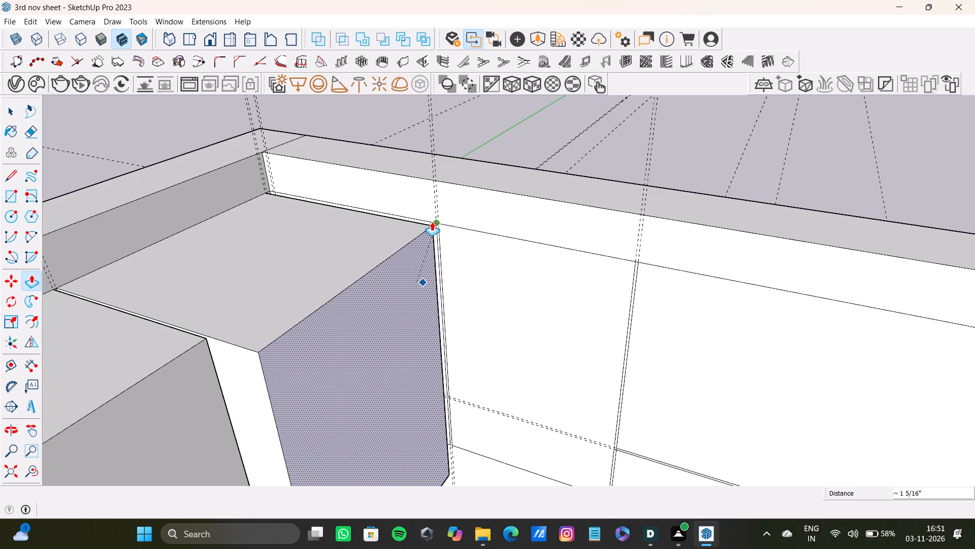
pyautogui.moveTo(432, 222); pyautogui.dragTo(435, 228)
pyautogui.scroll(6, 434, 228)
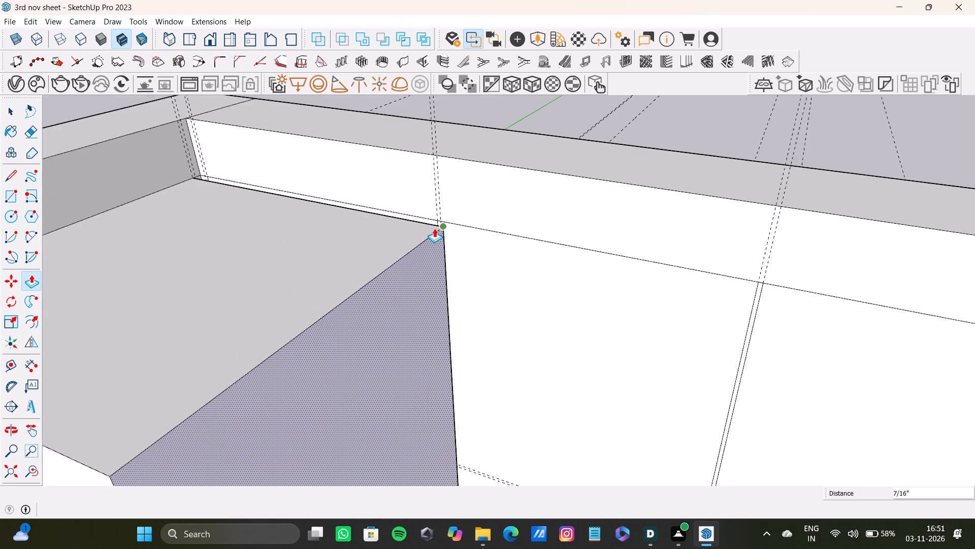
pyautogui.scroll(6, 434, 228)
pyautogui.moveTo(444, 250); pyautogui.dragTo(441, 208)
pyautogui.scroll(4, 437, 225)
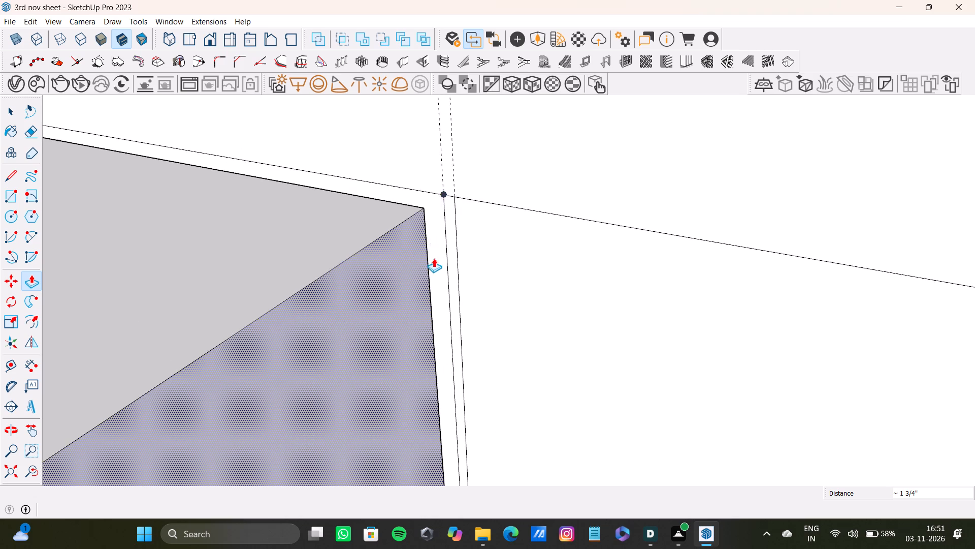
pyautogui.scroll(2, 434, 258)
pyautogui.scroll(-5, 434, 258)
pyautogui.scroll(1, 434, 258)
# Examine the corner cabinet's end against the nearby guides and the adjoining wall from several angles.
pyautogui.moveTo(434, 258); pyautogui.dragTo(299, 417, button='middle')
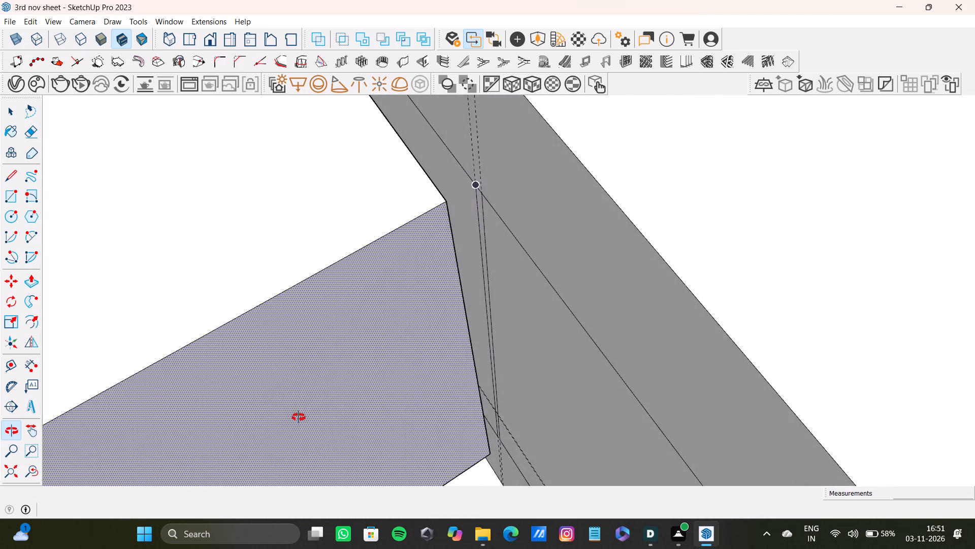
pyautogui.moveTo(299, 417); pyautogui.dragTo(420, 345, button='middle')
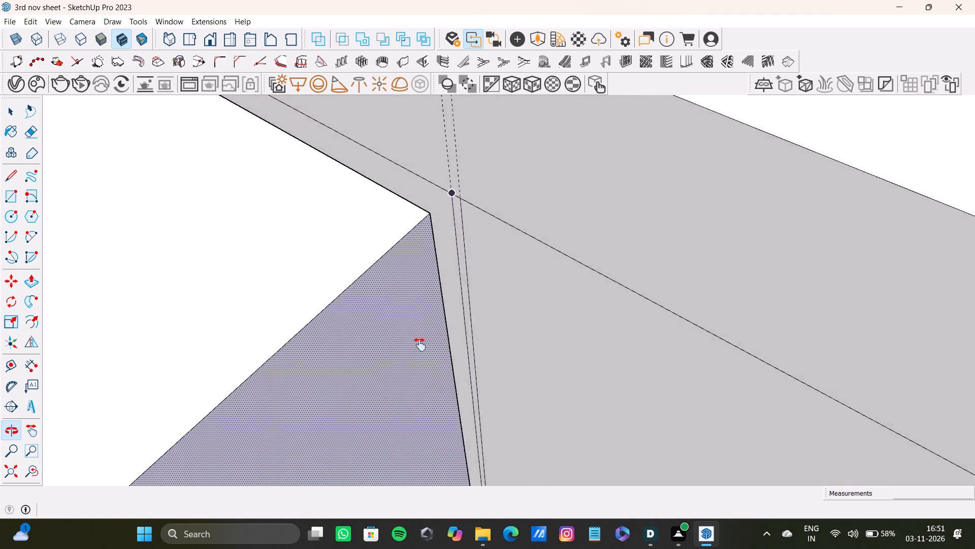
pyautogui.moveTo(420, 345); pyautogui.dragTo(381, 418, button='middle')
pyautogui.scroll(-11, 435, 309)
pyautogui.keyDown('shift'); pyautogui.moveTo(442, 247); pyautogui.dragTo(466, 381, button='middle'); pyautogui.keyUp('shift')
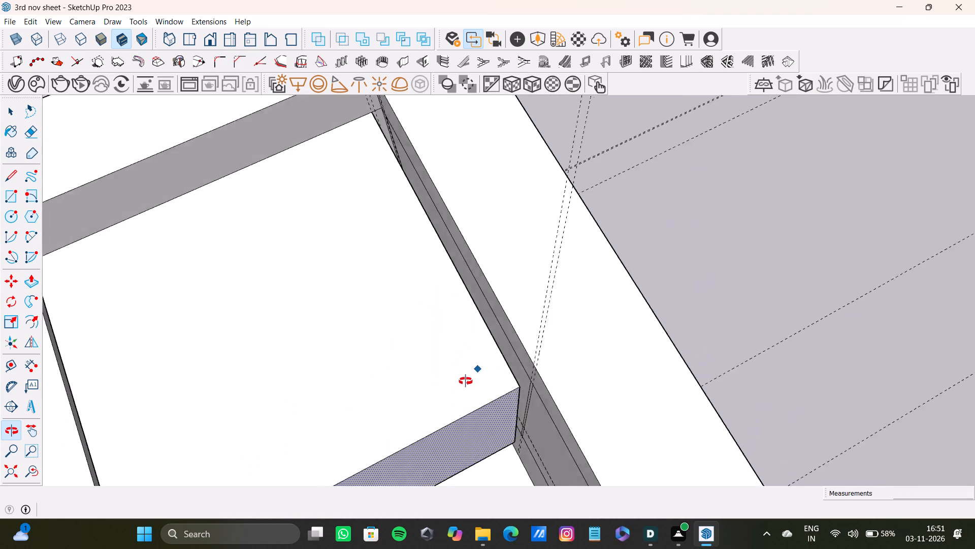
pyautogui.keyDown('shift'); pyautogui.moveTo(466, 381); pyautogui.dragTo(482, 307, button='middle'); pyautogui.keyUp('shift')
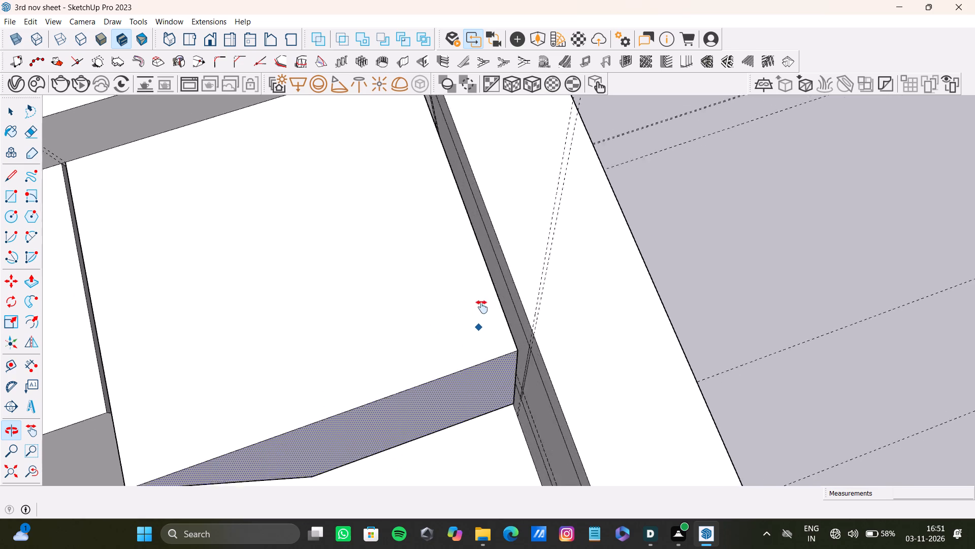
pyautogui.keyDown('shift'); pyautogui.moveTo(482, 307); pyautogui.dragTo(586, 196, button='middle'); pyautogui.keyUp('shift')
pyautogui.scroll(-12, 530, 238)
pyautogui.scroll(1, 430, 309)
pyautogui.moveTo(430, 309); pyautogui.dragTo(503, 186, button='middle')
pyautogui.keyDown('shift'); pyautogui.scroll(-1, 492, 185); pyautogui.keyUp('shift')
pyautogui.keyDown('shift'); pyautogui.moveTo(477, 188); pyautogui.dragTo(385, 257, button='middle'); pyautogui.keyUp('shift')
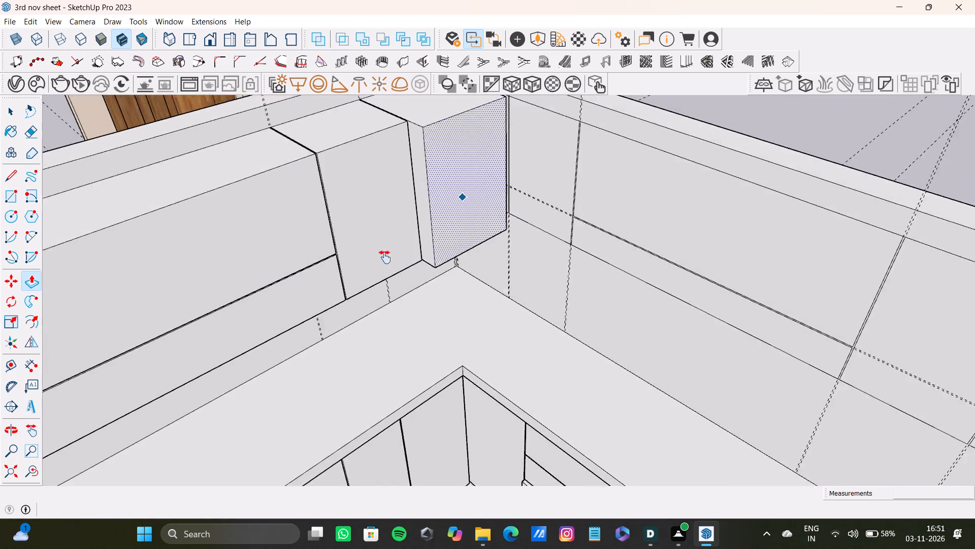
pyautogui.keyDown('shift'); pyautogui.moveTo(385, 257); pyautogui.dragTo(435, 331, button='middle'); pyautogui.keyUp('shift')
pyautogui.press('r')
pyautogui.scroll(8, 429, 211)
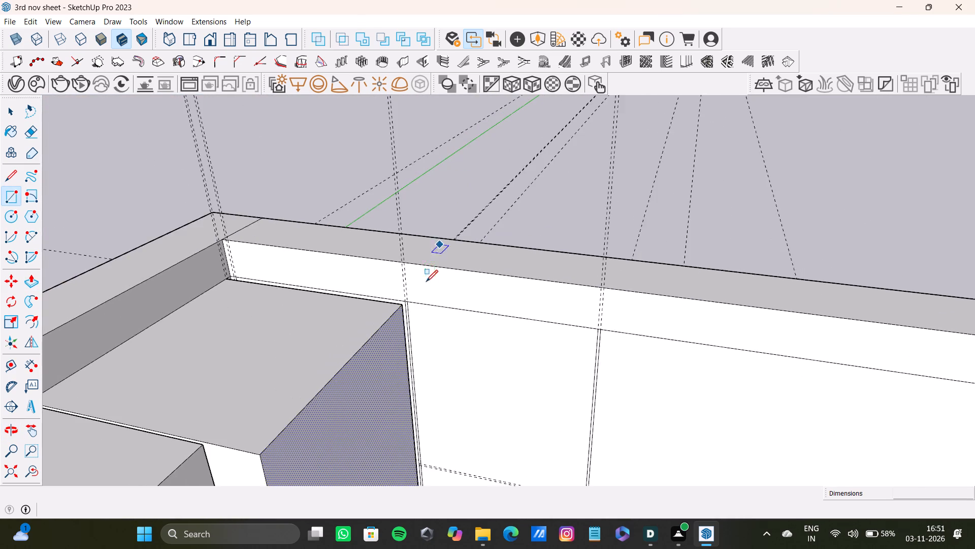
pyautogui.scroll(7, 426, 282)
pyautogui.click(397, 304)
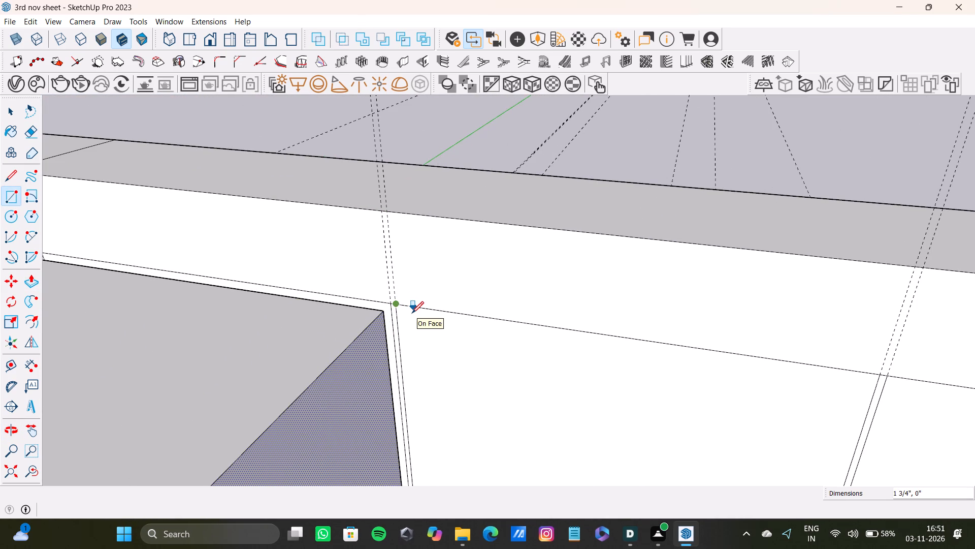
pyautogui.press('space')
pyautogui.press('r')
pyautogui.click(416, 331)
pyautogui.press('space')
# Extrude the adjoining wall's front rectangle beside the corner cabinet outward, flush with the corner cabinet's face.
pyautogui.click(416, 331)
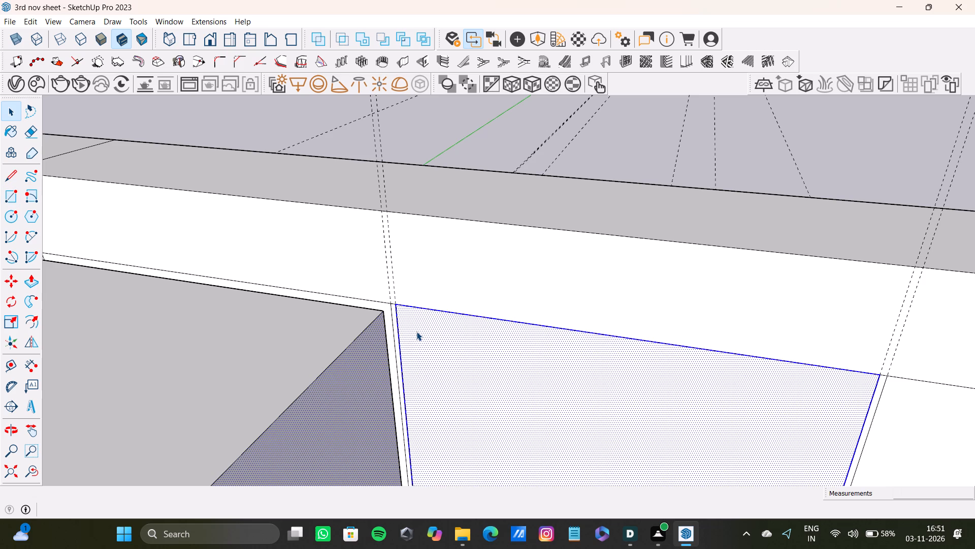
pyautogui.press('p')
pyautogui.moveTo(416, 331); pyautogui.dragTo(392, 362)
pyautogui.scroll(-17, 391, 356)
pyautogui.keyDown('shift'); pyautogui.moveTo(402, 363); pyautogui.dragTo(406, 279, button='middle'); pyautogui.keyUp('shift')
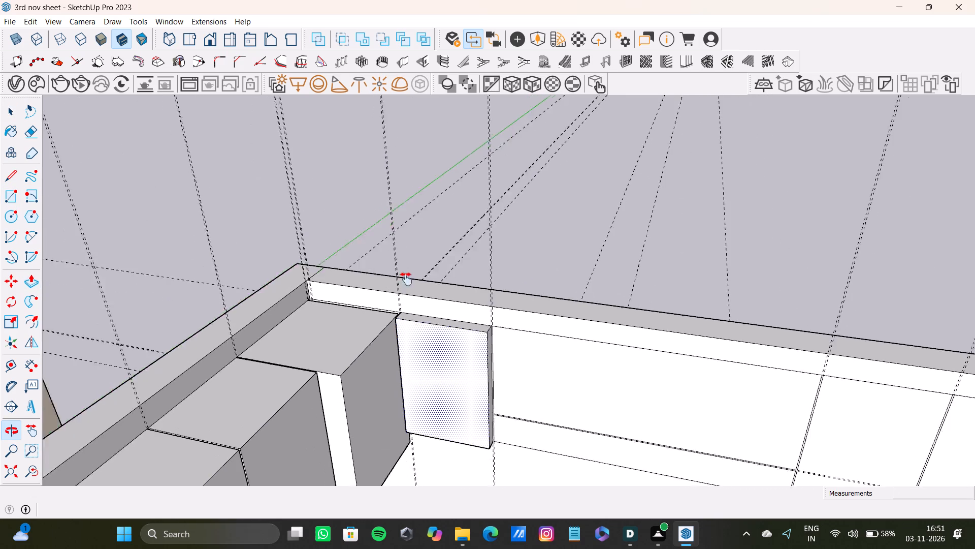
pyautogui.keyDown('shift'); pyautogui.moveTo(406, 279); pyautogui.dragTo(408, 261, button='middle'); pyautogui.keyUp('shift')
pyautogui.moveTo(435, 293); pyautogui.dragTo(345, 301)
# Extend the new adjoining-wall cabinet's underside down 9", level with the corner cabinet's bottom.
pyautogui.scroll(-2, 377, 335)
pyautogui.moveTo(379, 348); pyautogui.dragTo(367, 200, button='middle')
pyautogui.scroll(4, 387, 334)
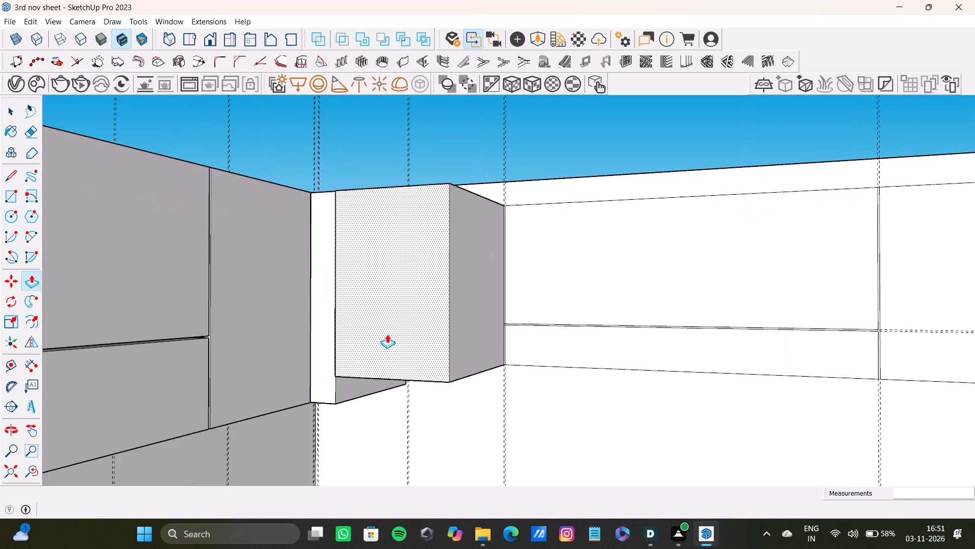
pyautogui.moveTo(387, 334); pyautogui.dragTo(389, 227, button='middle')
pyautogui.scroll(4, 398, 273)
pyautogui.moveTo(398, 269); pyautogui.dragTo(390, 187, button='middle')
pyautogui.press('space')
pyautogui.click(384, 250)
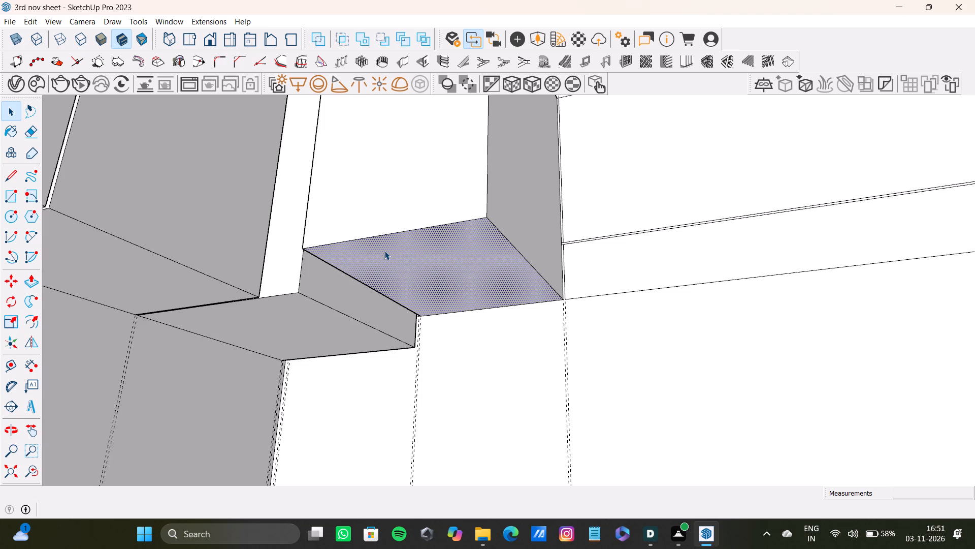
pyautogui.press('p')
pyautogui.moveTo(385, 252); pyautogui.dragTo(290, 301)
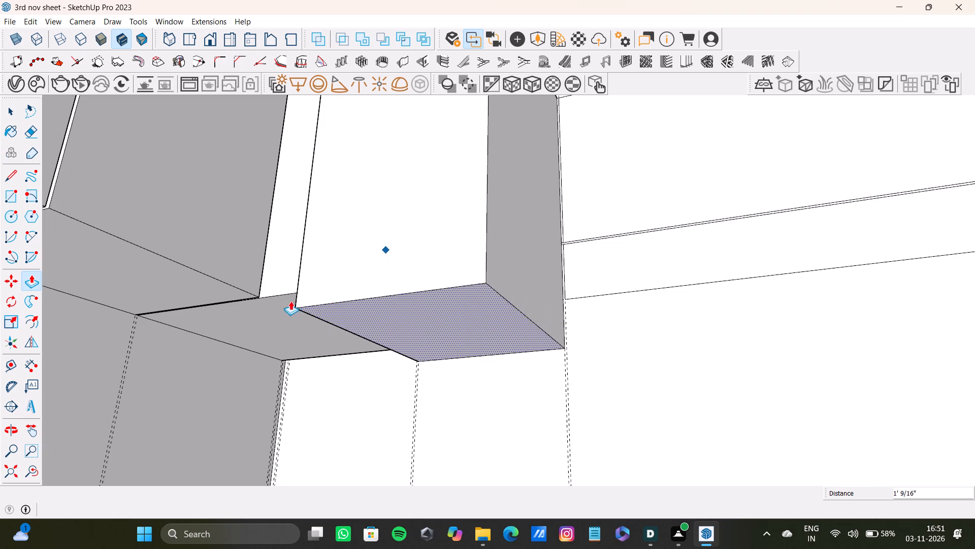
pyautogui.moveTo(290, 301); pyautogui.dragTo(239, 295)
# Examine the joint between the corner cabinet and the new adjoining-wall cabinet from the front and above.
pyautogui.scroll(-1, 449, 342)
pyautogui.moveTo(449, 342); pyautogui.dragTo(538, 328, button='middle')
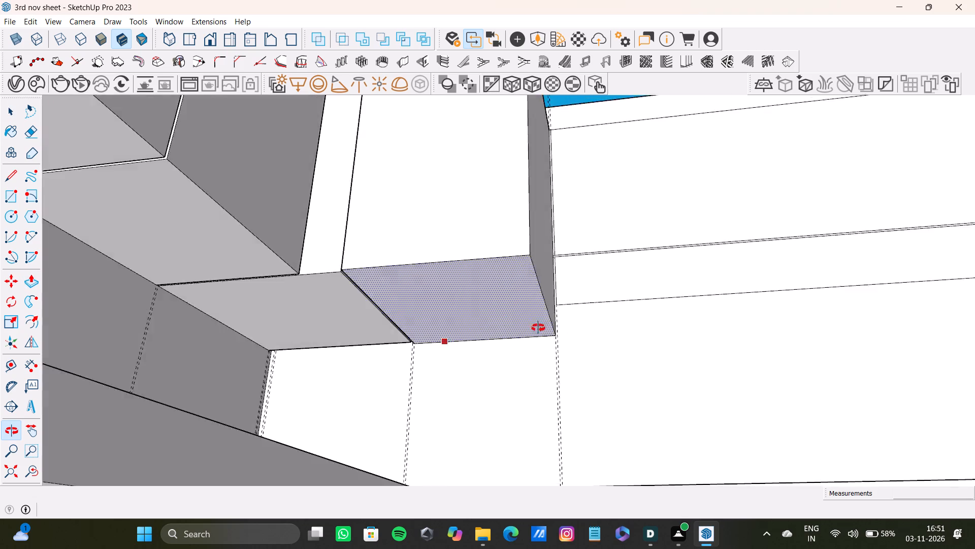
pyautogui.moveTo(538, 328); pyautogui.dragTo(493, 431, button='middle')
pyautogui.scroll(-4, 474, 409)
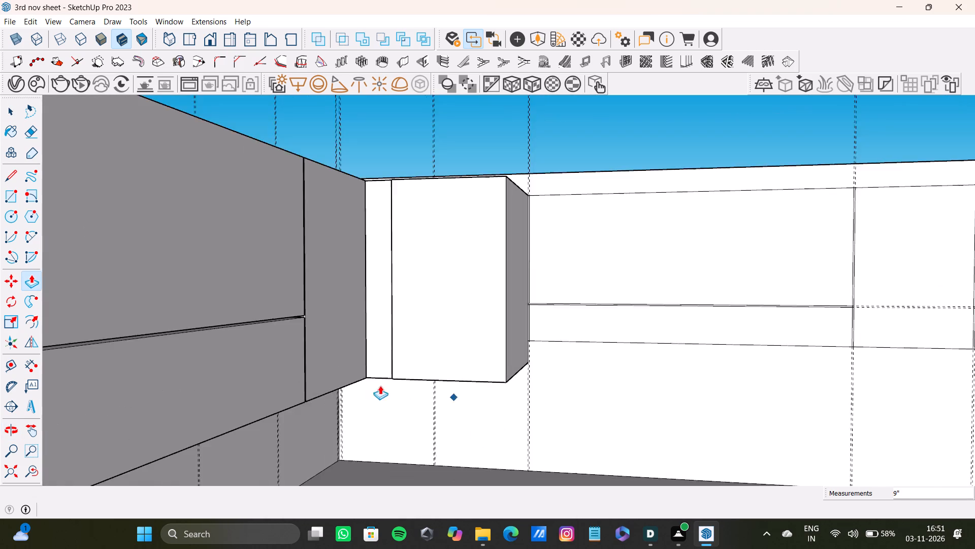
pyautogui.scroll(-9, 380, 385)
pyautogui.moveTo(512, 338); pyautogui.dragTo(469, 452, button='middle')
pyautogui.scroll(4, 456, 304)
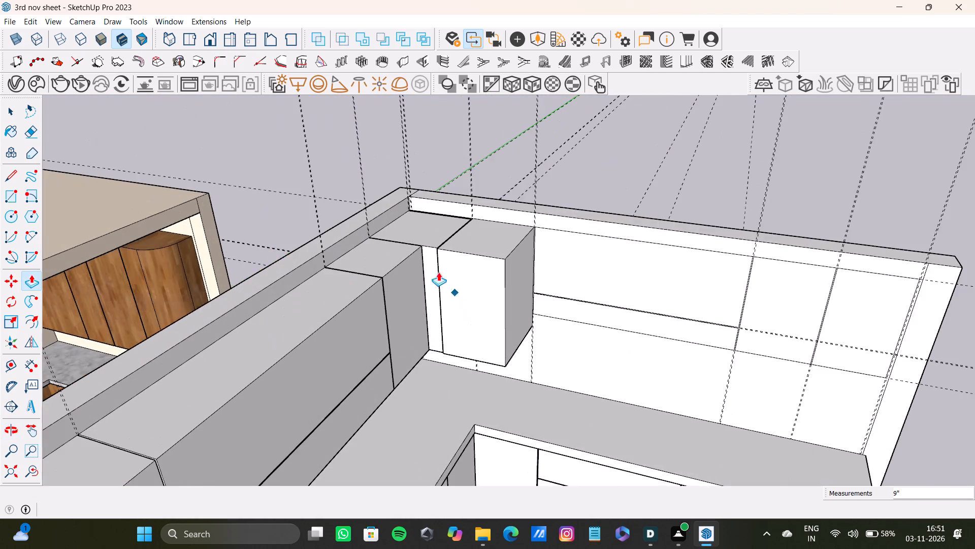
pyautogui.scroll(7, 433, 267)
pyautogui.scroll(10, 379, 266)
pyautogui.scroll(-3, 468, 229)
pyautogui.moveTo(470, 230); pyautogui.dragTo(470, 307, button='middle')
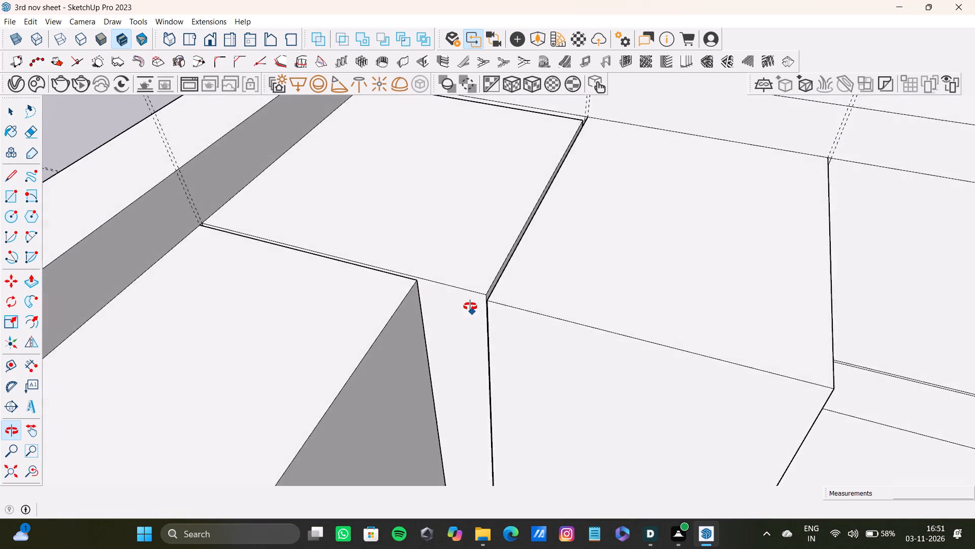
pyautogui.moveTo(470, 307); pyautogui.dragTo(465, 328, button='middle')
pyautogui.scroll(-7, 464, 329)
pyautogui.keyDown('shift'); pyautogui.moveTo(467, 337); pyautogui.dragTo(458, 295, button='middle'); pyautogui.keyUp('shift')
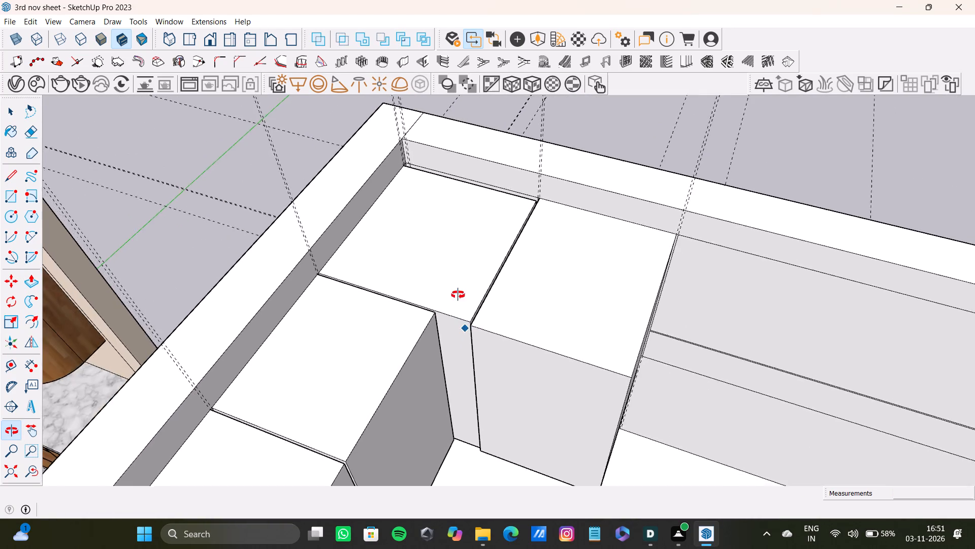
pyautogui.keyDown('shift'); pyautogui.moveTo(458, 295); pyautogui.dragTo(453, 279, button='middle'); pyautogui.keyUp('shift')
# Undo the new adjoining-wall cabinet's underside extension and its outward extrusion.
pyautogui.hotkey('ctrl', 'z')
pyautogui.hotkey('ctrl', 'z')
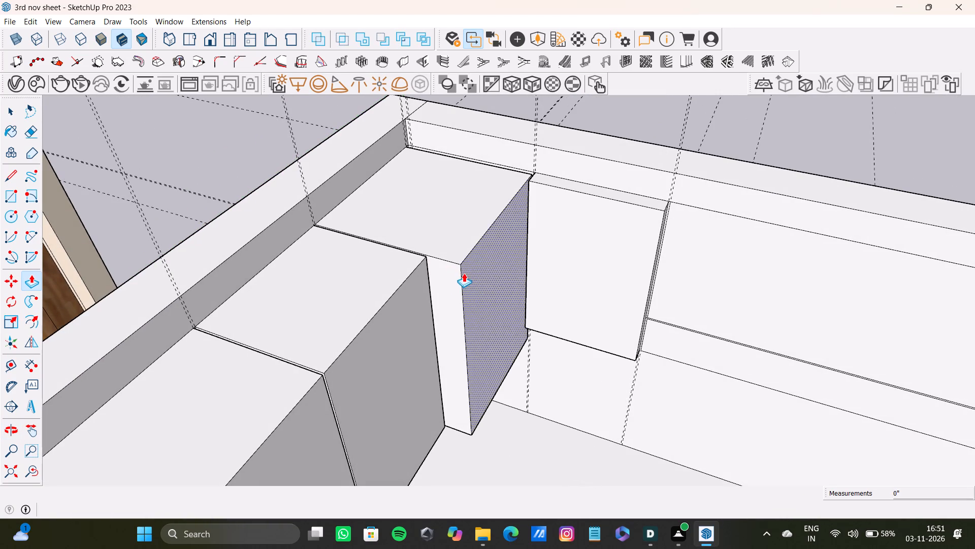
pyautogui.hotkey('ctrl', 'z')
# Push/Pull the corner cabinet's end face 3' 5" along the adjoining wall to the next vertical guides.
pyautogui.moveTo(498, 267); pyautogui.dragTo(652, 232)
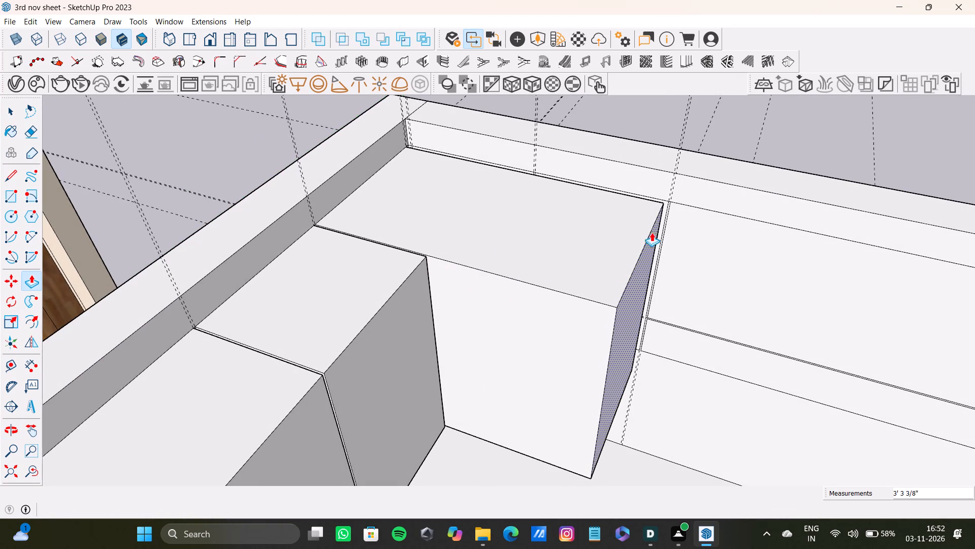
pyautogui.moveTo(652, 232); pyautogui.dragTo(660, 218)
# Push/Pull the corner cabinet's end face a further 7/8" to close the narrow gap at the vertical guide.
pyautogui.moveTo(655, 284); pyautogui.dragTo(595, 175, button='middle')
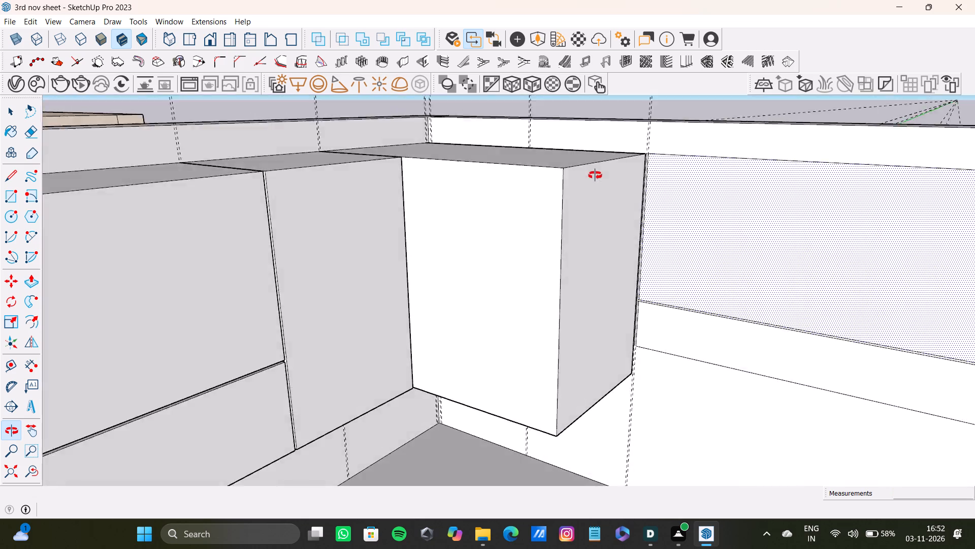
pyautogui.moveTo(595, 175); pyautogui.dragTo(453, 229, button='middle')
pyautogui.scroll(12, 567, 202)
pyautogui.moveTo(584, 193); pyautogui.dragTo(575, 315, button='middle')
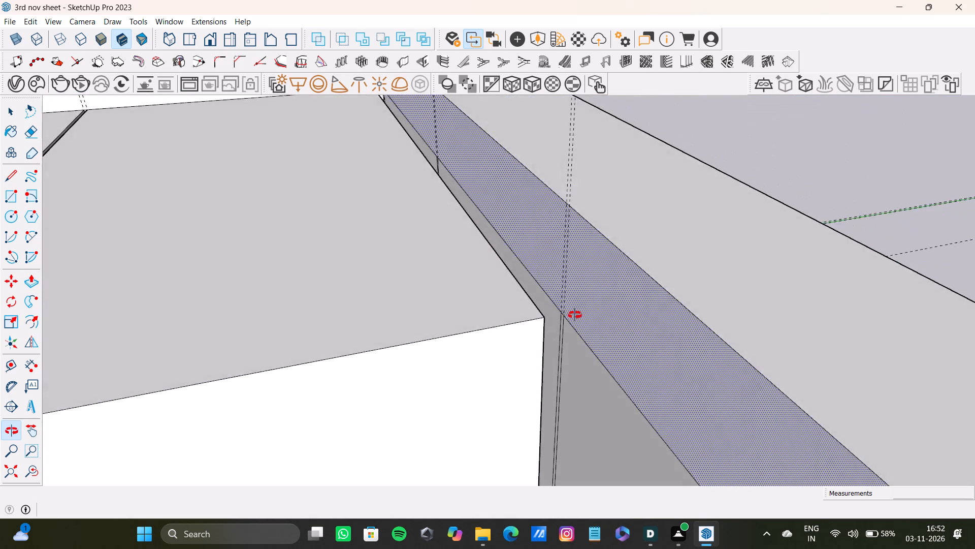
pyautogui.moveTo(575, 315); pyautogui.dragTo(569, 328, button='middle')
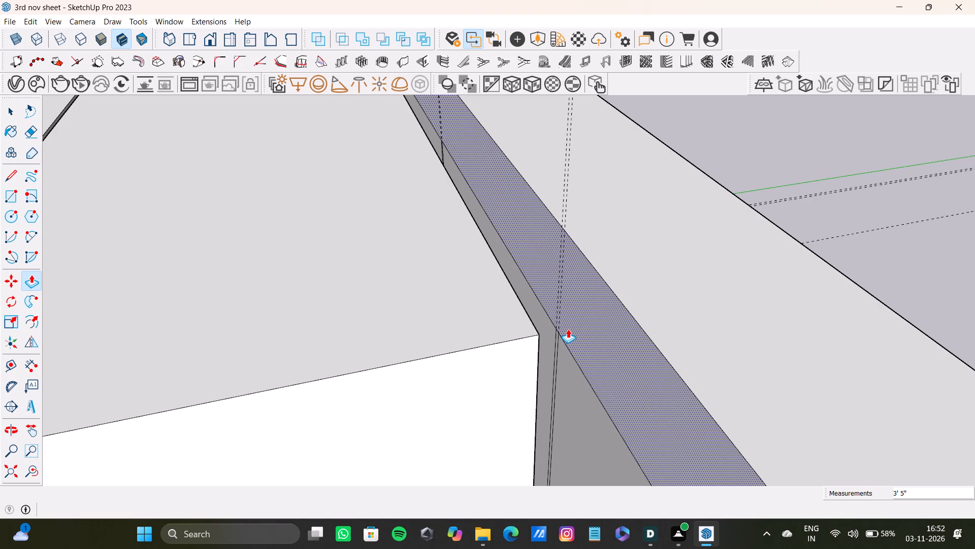
pyautogui.scroll(3, 546, 349)
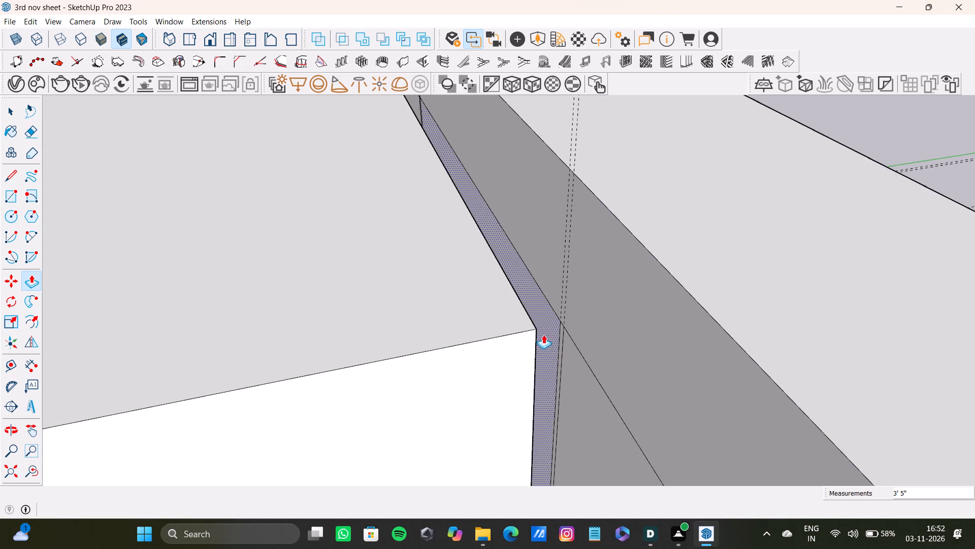
pyautogui.scroll(3, 543, 334)
pyautogui.moveTo(539, 327); pyautogui.dragTo(449, 316, button='middle')
pyautogui.scroll(4, 532, 316)
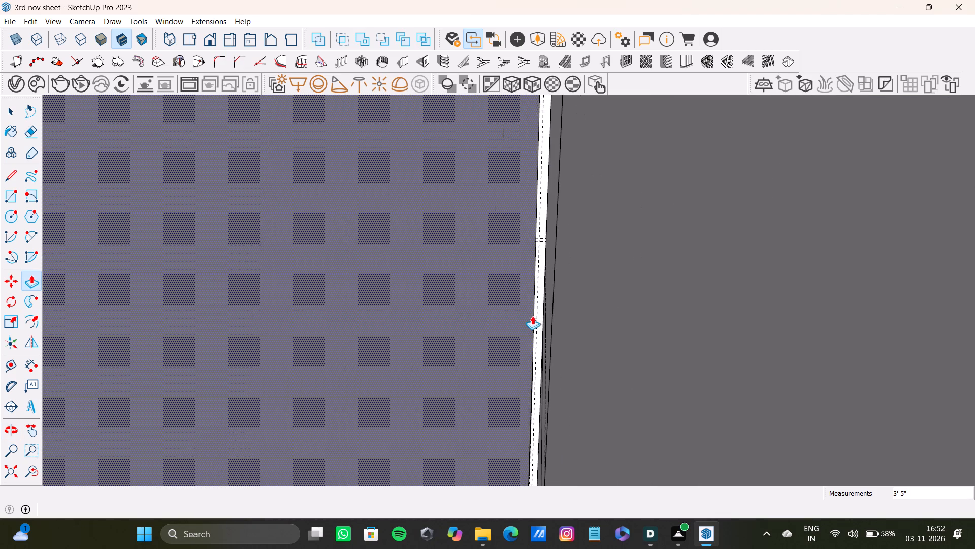
pyautogui.moveTo(484, 331); pyautogui.dragTo(632, 340)
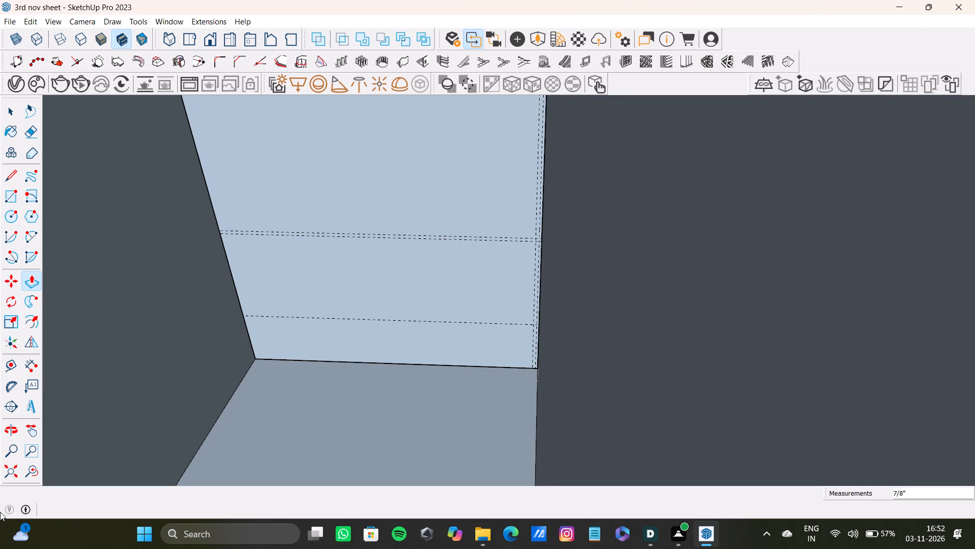
# Extrude the upper wall panel beside the corner cabinet outward about 4' 13/16", flush with the corner cabinet's front.
pyautogui.click(7, 474)
pyautogui.moveTo(578, 250); pyautogui.dragTo(684, 235, button='middle')
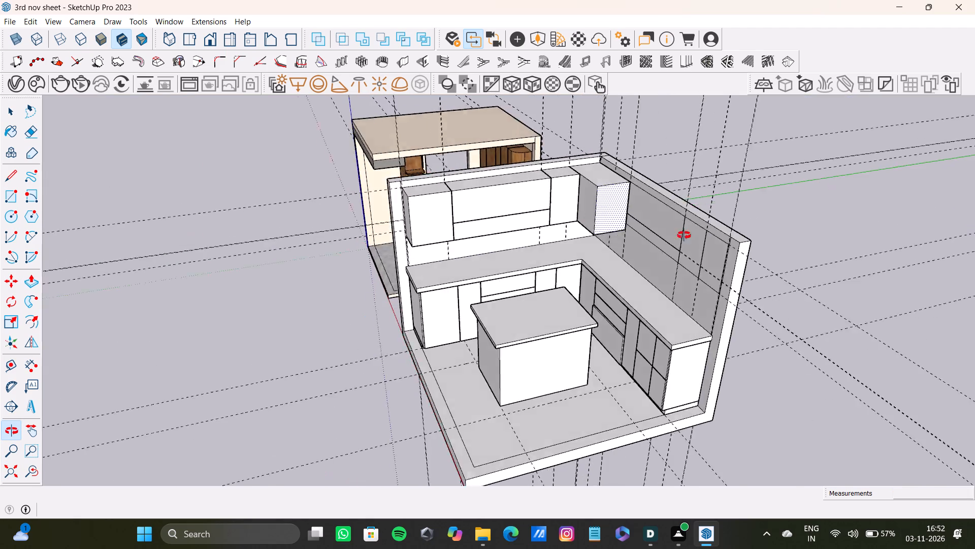
pyautogui.moveTo(684, 235); pyautogui.dragTo(673, 228, button='middle')
pyautogui.scroll(9, 580, 195)
pyautogui.keyDown('shift'); pyautogui.moveTo(580, 169); pyautogui.dragTo(516, 273, button='middle'); pyautogui.keyUp('shift')
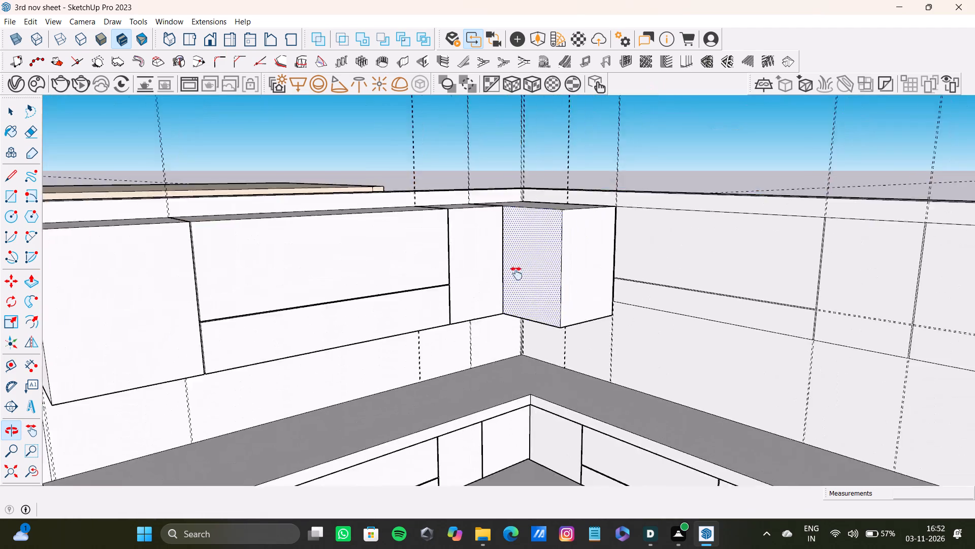
pyautogui.keyDown('shift'); pyautogui.moveTo(516, 273); pyautogui.dragTo(447, 354, button='middle'); pyautogui.keyUp('shift')
pyautogui.scroll(9, 492, 357)
pyautogui.moveTo(502, 348); pyautogui.dragTo(504, 342, button='middle')
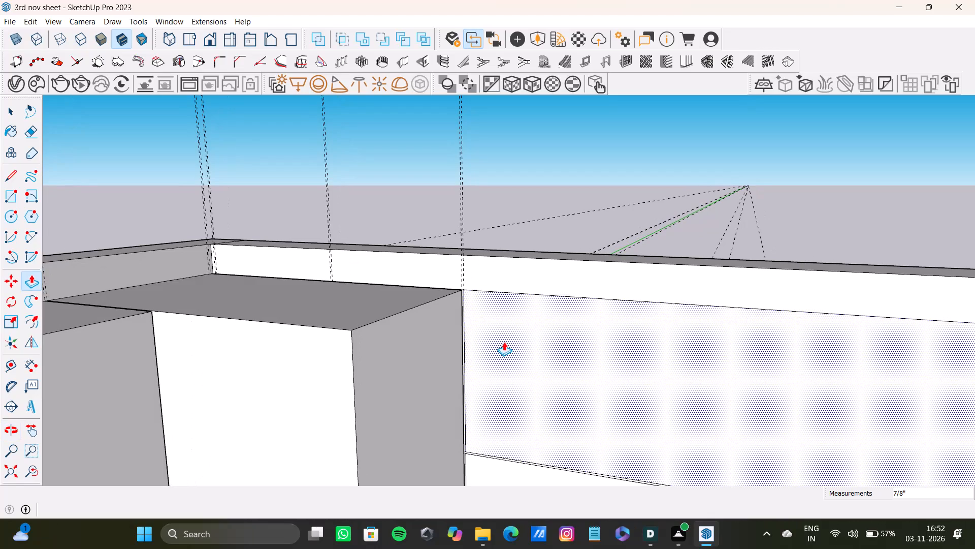
pyautogui.moveTo(501, 299); pyautogui.dragTo(410, 324)
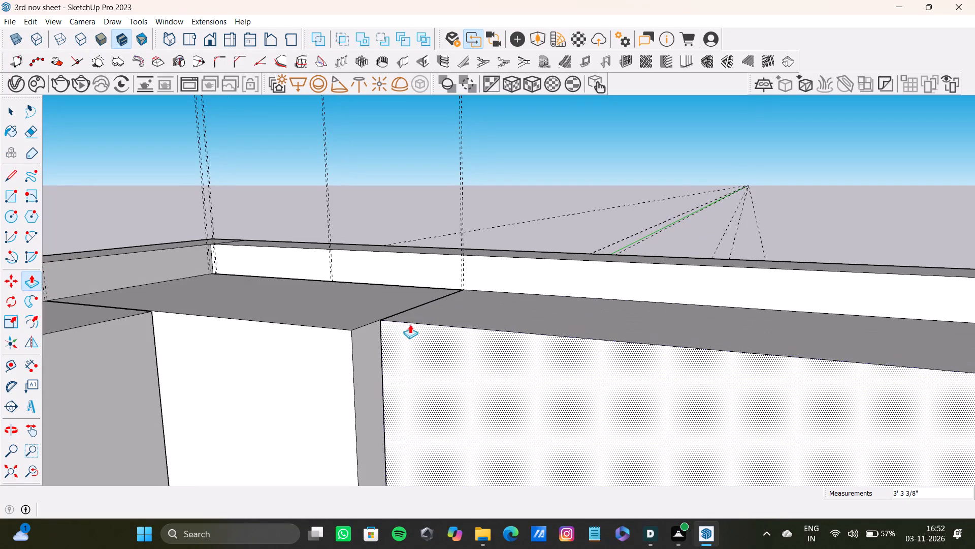
pyautogui.moveTo(410, 324); pyautogui.dragTo(336, 327)
# Extrude the lower strip beneath that panel outward until it is flush with the upper cabinet front.
pyautogui.scroll(-9, 428, 354)
pyautogui.keyDown('shift'); pyautogui.moveTo(442, 371); pyautogui.dragTo(415, 269, button='middle'); pyautogui.keyUp('shift')
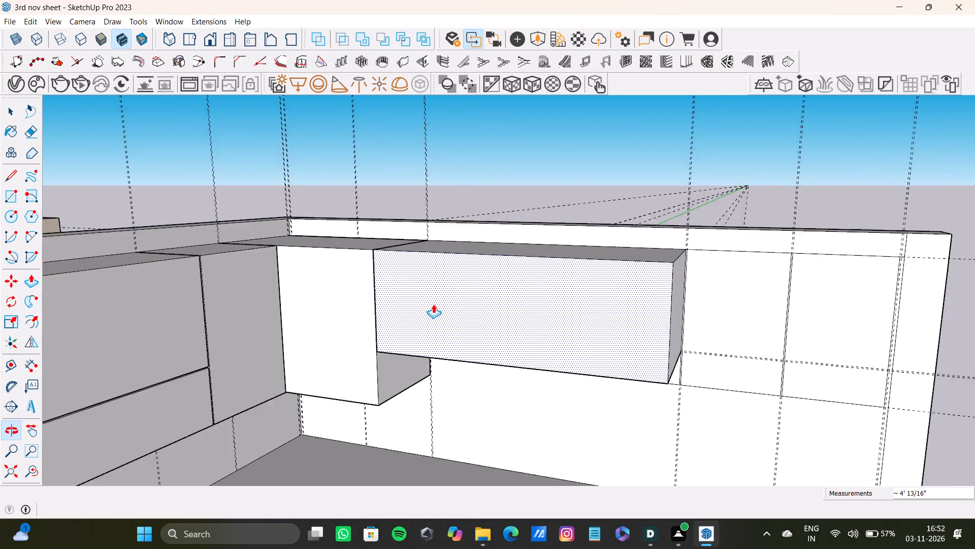
pyautogui.scroll(6, 433, 304)
pyautogui.moveTo(456, 340); pyautogui.dragTo(457, 215, button='middle')
pyautogui.moveTo(449, 392); pyautogui.dragTo(382, 322)
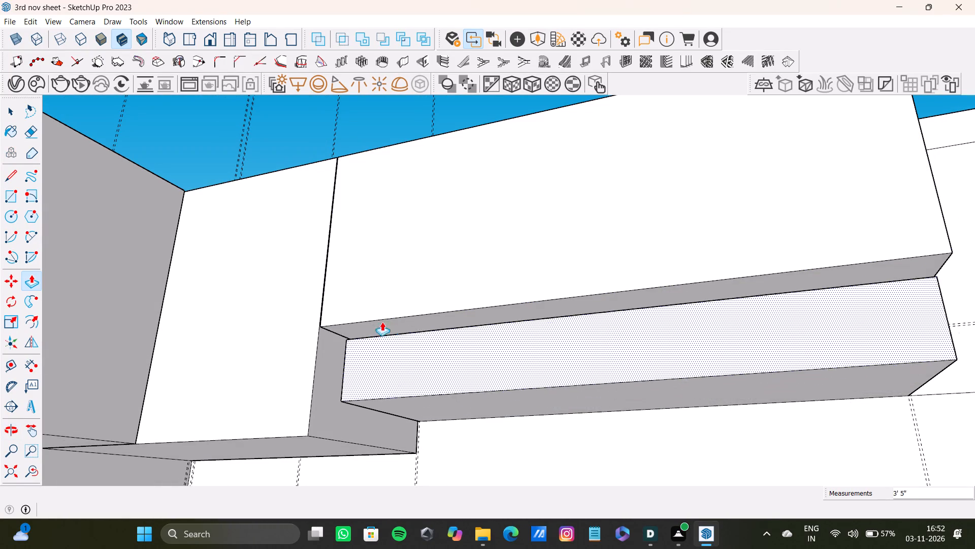
pyautogui.moveTo(382, 322); pyautogui.dragTo(369, 313)
# Extend the adjoining-wall cabinet's underside down 9", level with the corner cabinet's bottom.
pyautogui.scroll(-3, 395, 344)
pyautogui.moveTo(395, 350); pyautogui.dragTo(393, 335, button='middle')
pyautogui.press('space')
pyautogui.click(414, 381)
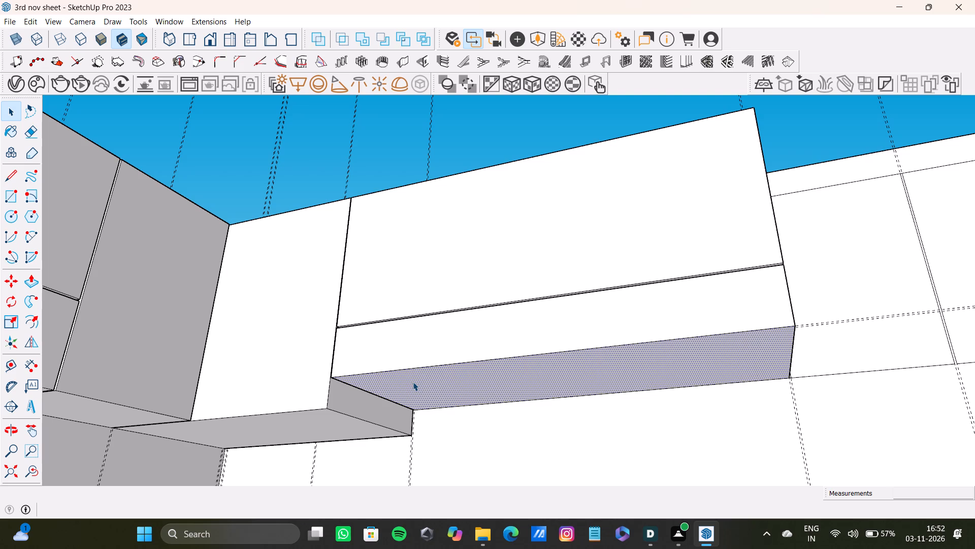
pyautogui.press('p')
pyautogui.moveTo(382, 385); pyautogui.dragTo(335, 421)
# Examine the joint between the corner cabinet and the adjoining-wall cabinet from below and along the underside.
pyautogui.scroll(-4, 359, 405)
pyautogui.moveTo(369, 399); pyautogui.dragTo(479, 374, button='middle')
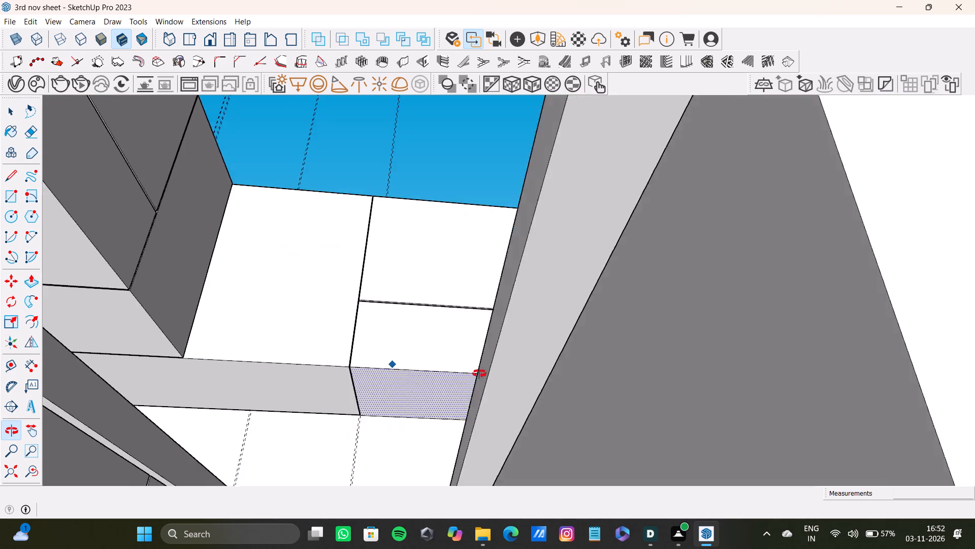
pyautogui.moveTo(479, 374); pyautogui.dragTo(465, 438, button='middle')
pyautogui.scroll(8, 405, 430)
pyautogui.moveTo(341, 396); pyautogui.dragTo(345, 369, button='middle')
pyautogui.scroll(1, 377, 392)
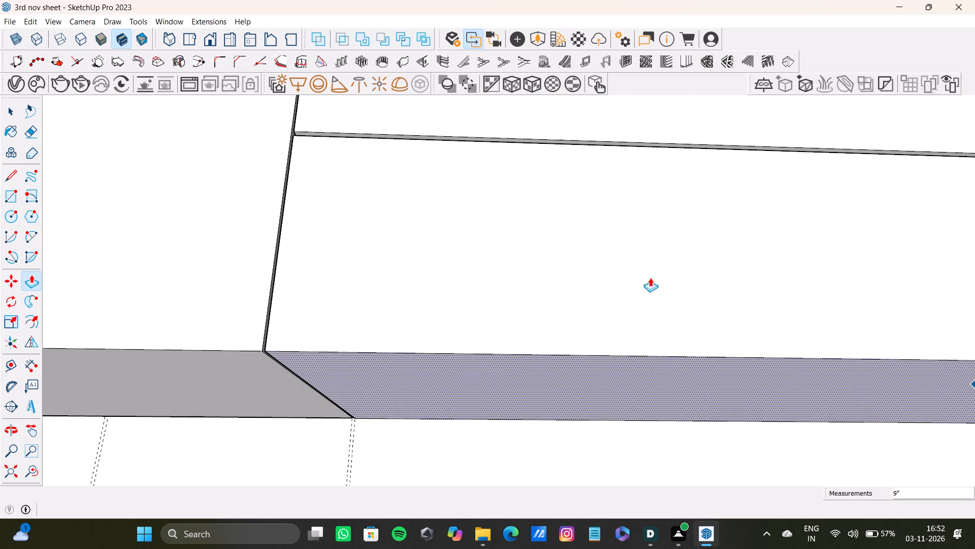
pyautogui.scroll(-11, 351, 284)
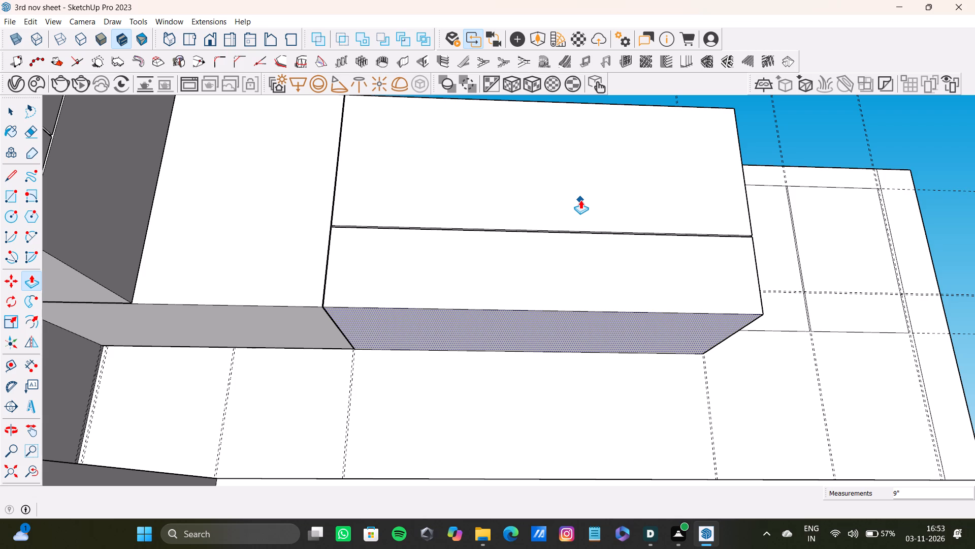
pyautogui.scroll(-3, 634, 55)
pyautogui.scroll(-10, 631, 120)
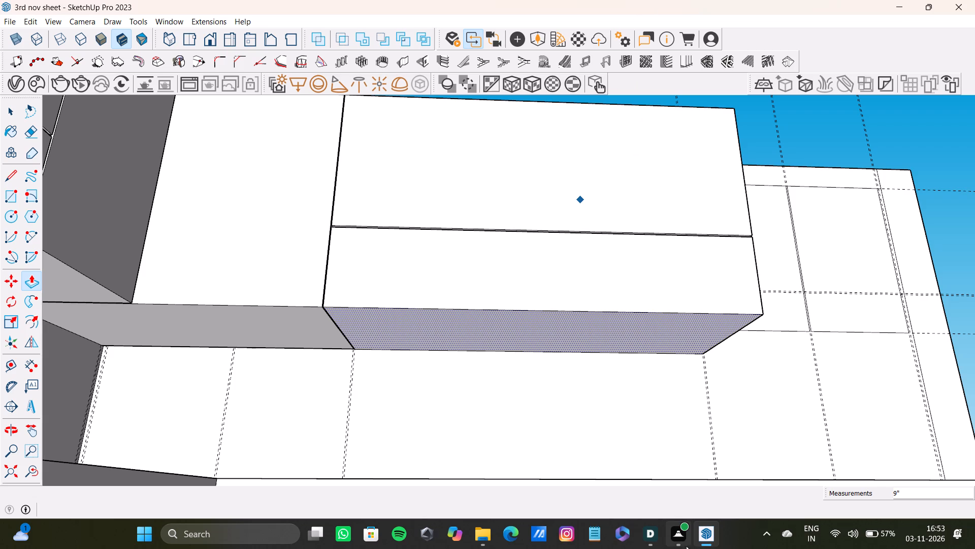